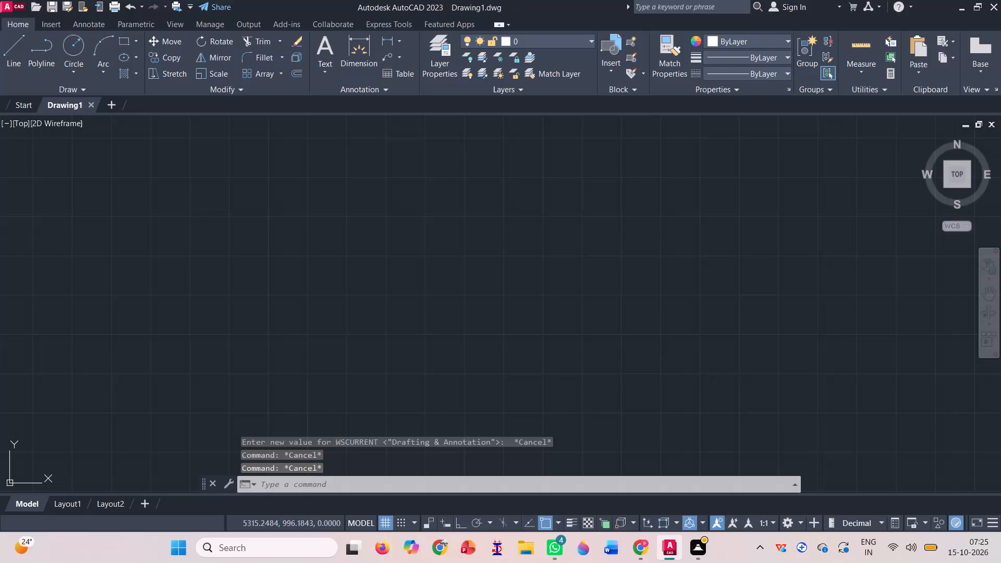
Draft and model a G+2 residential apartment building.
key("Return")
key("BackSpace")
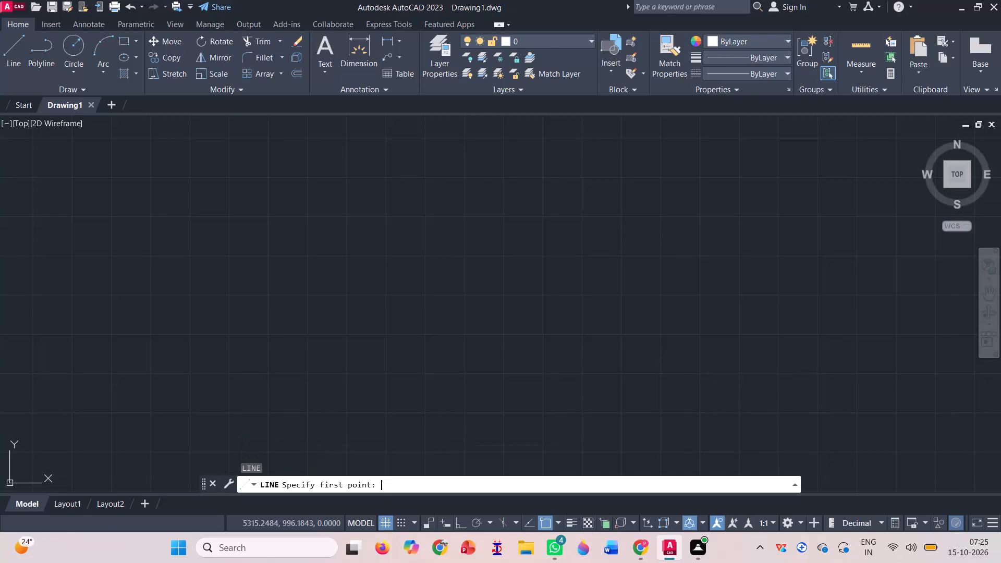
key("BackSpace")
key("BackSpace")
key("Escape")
Turn on command history log file recording with LOGFILEON.
type("log")
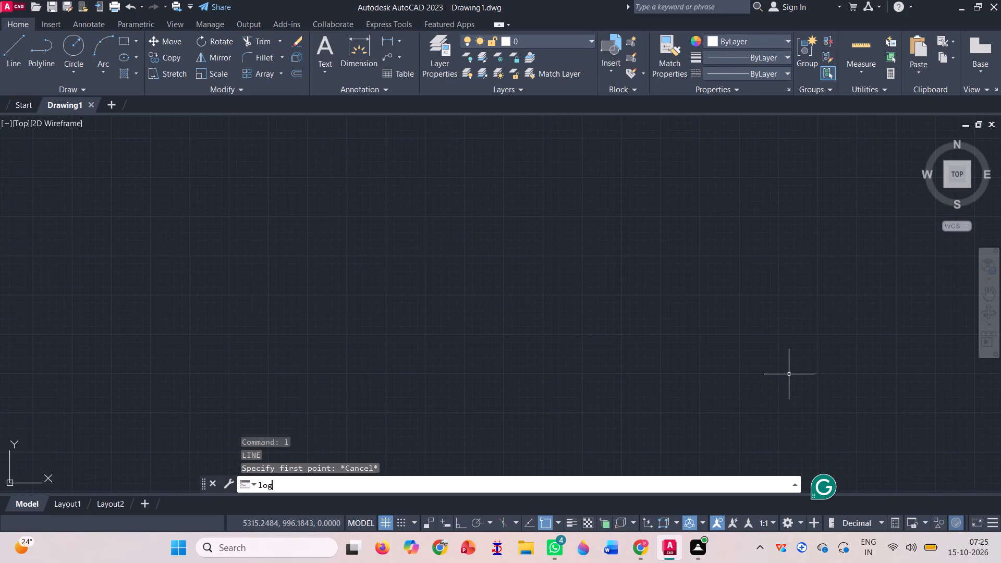
key("Down")
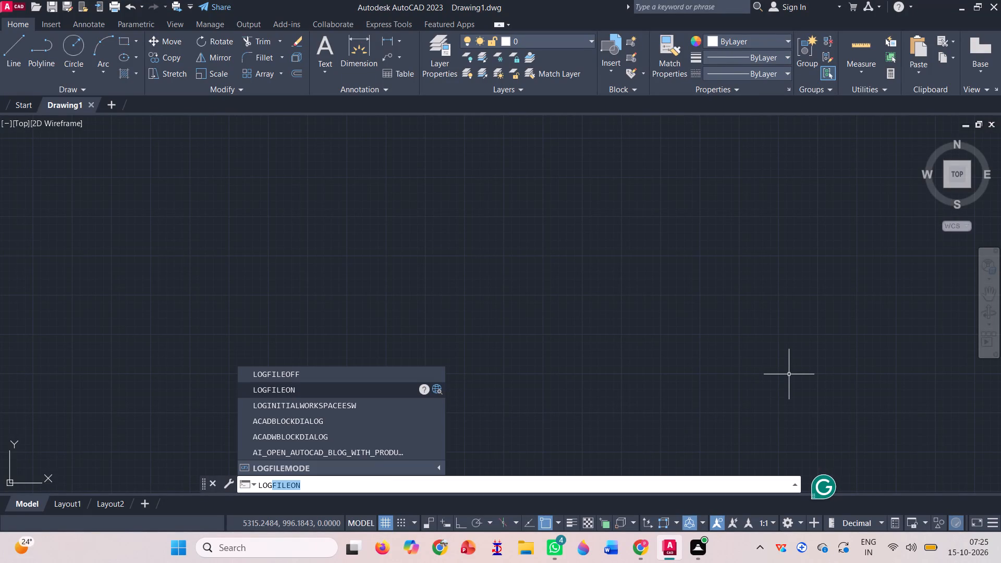
key("Return")
Configure the drawing units with Engineering as the length type and Feet as the insertion scale.
type("un")
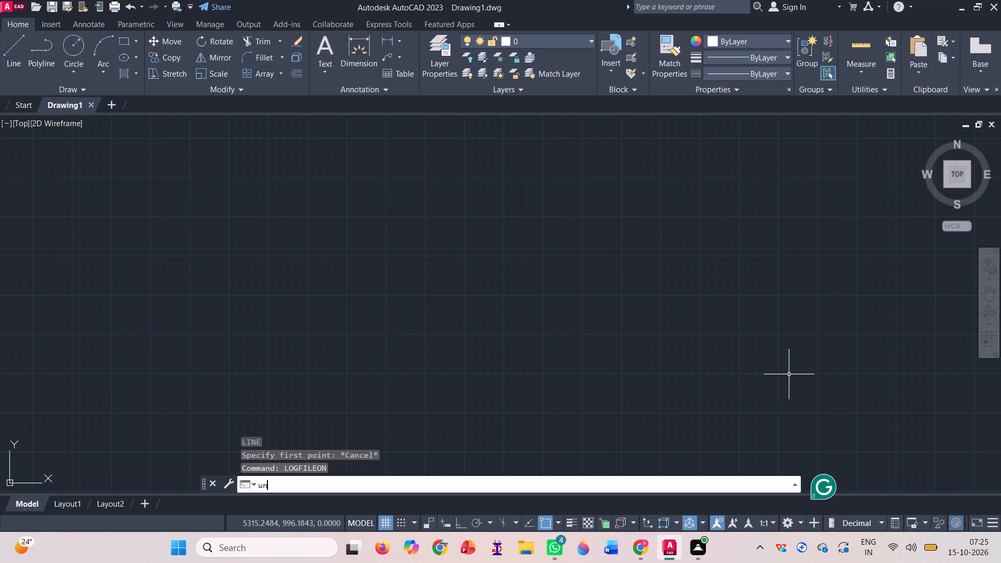
key("Return")
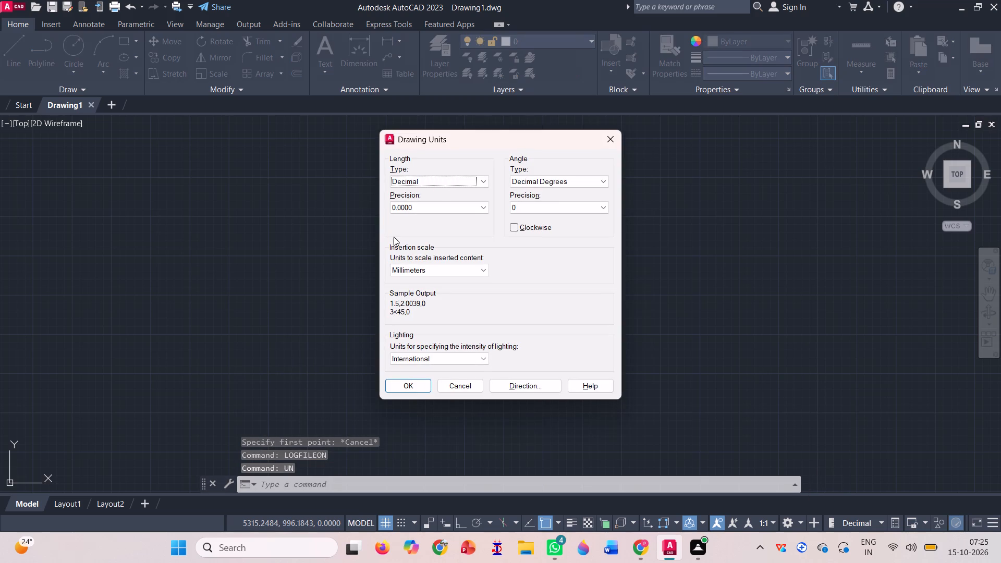
left_click(486, 180)
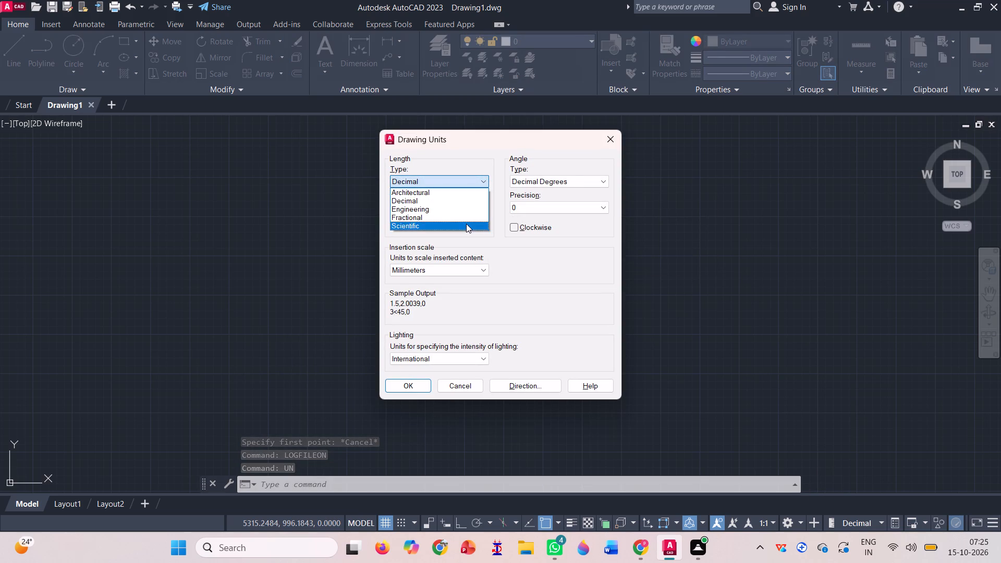
left_click(463, 210)
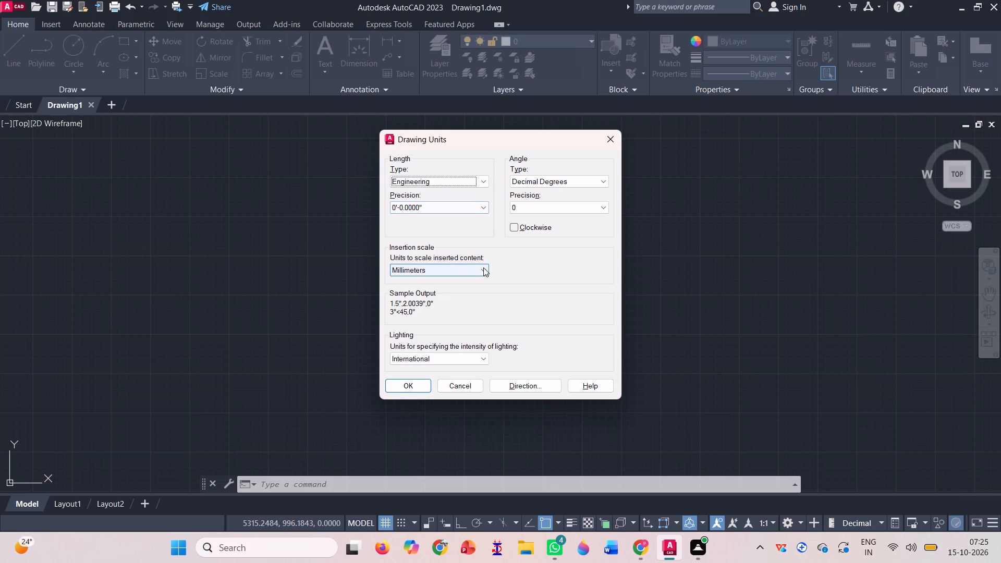
left_click(483, 267)
left_click(448, 298)
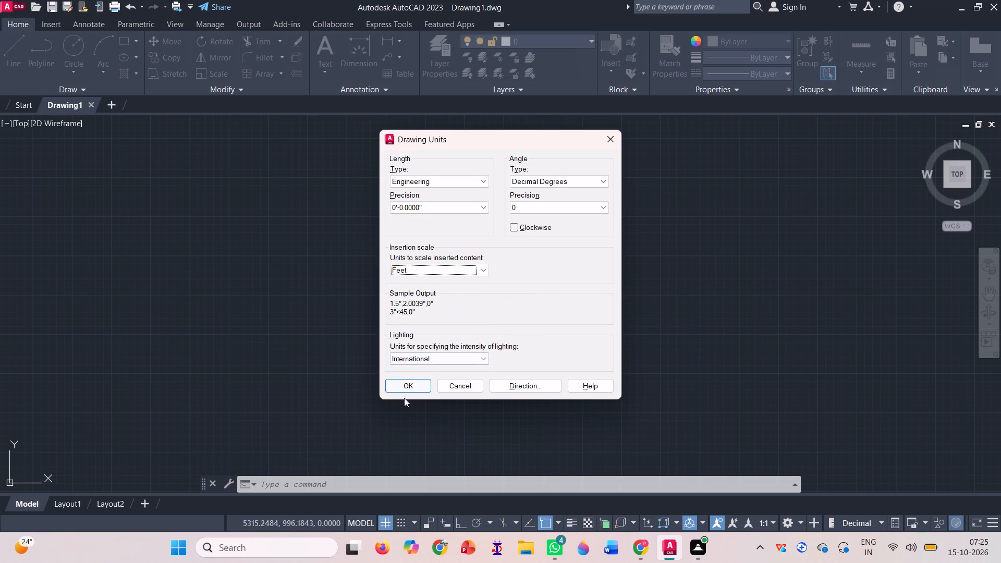
left_click(415, 384)
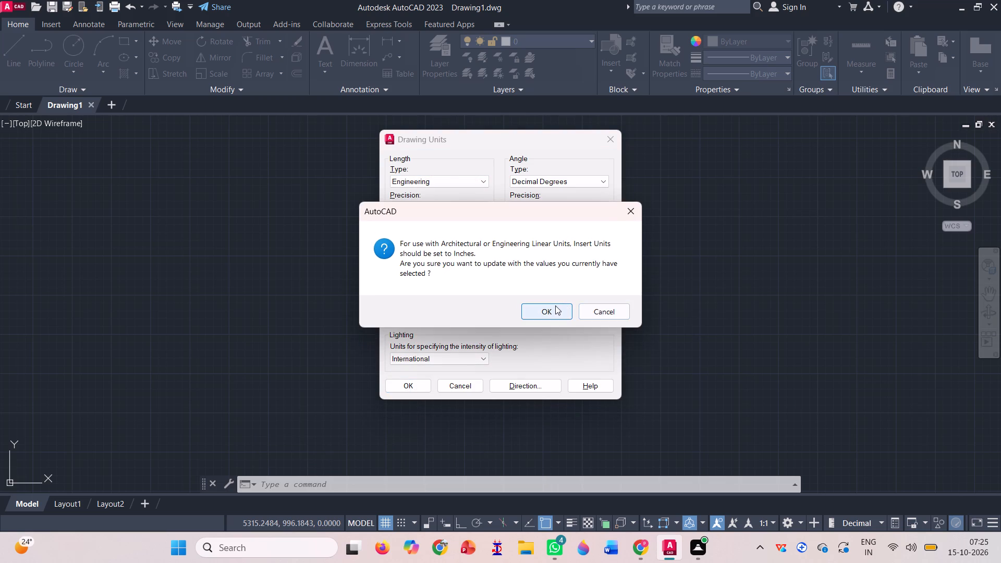
left_click(555, 305)
Set the Standard dimension style's primary unit format to Engineering and make that style current.
type("dim")
type("sty")
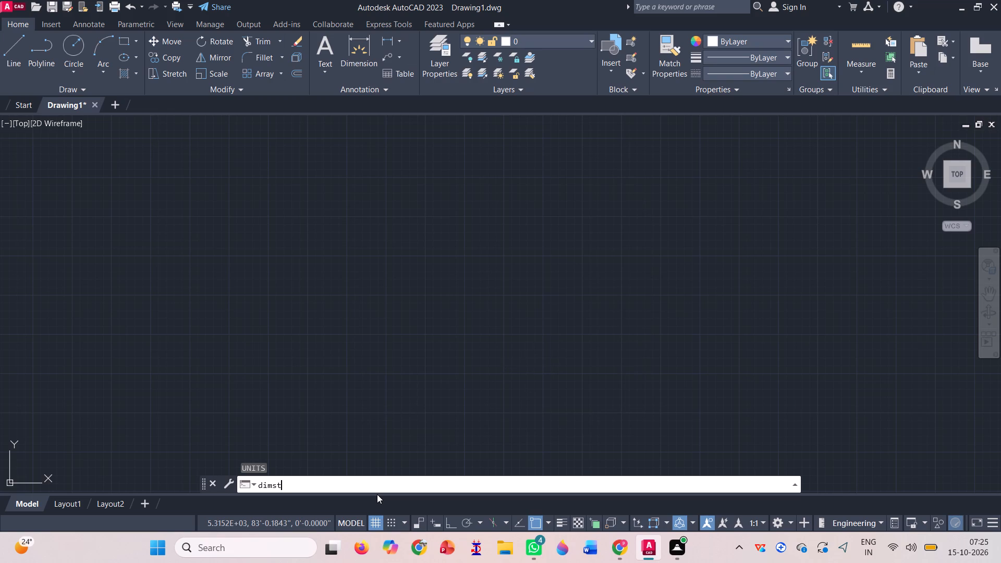
key("Return")
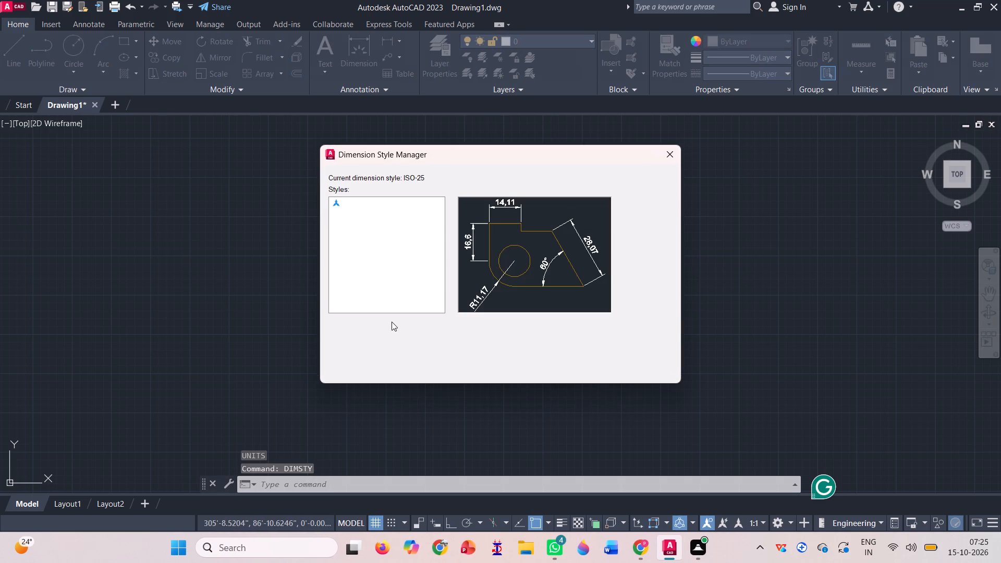
left_click(363, 224)
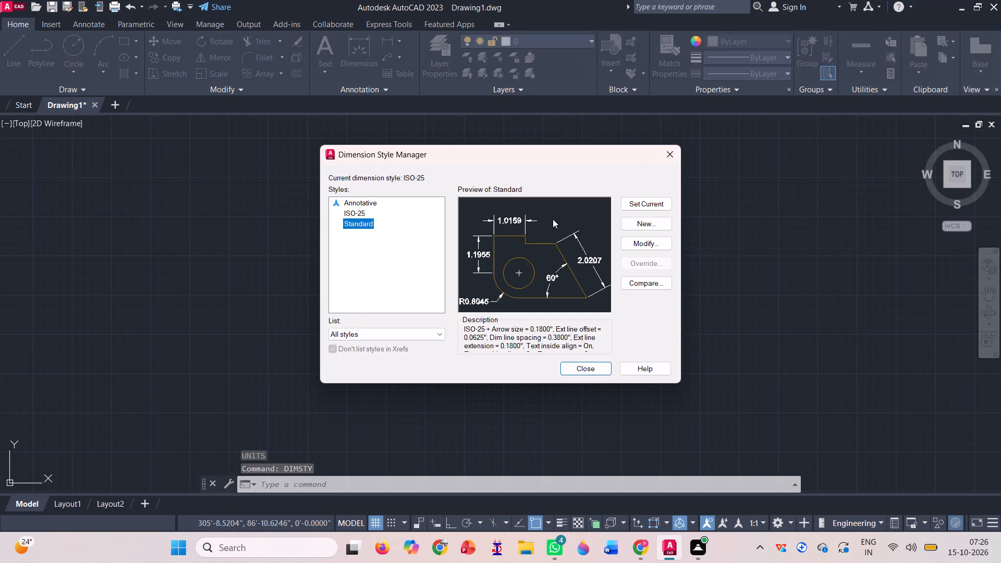
left_click(643, 244)
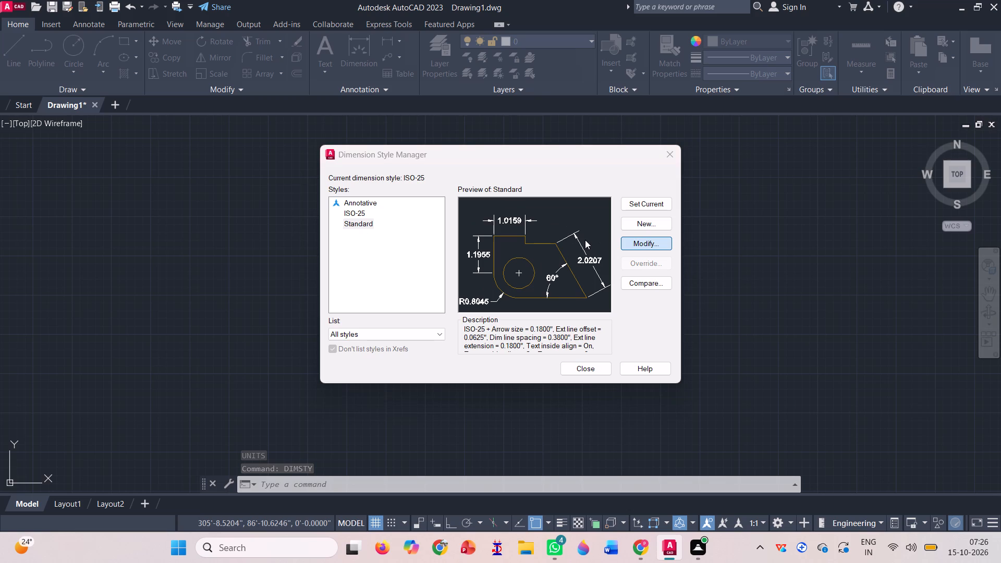
left_click(637, 240)
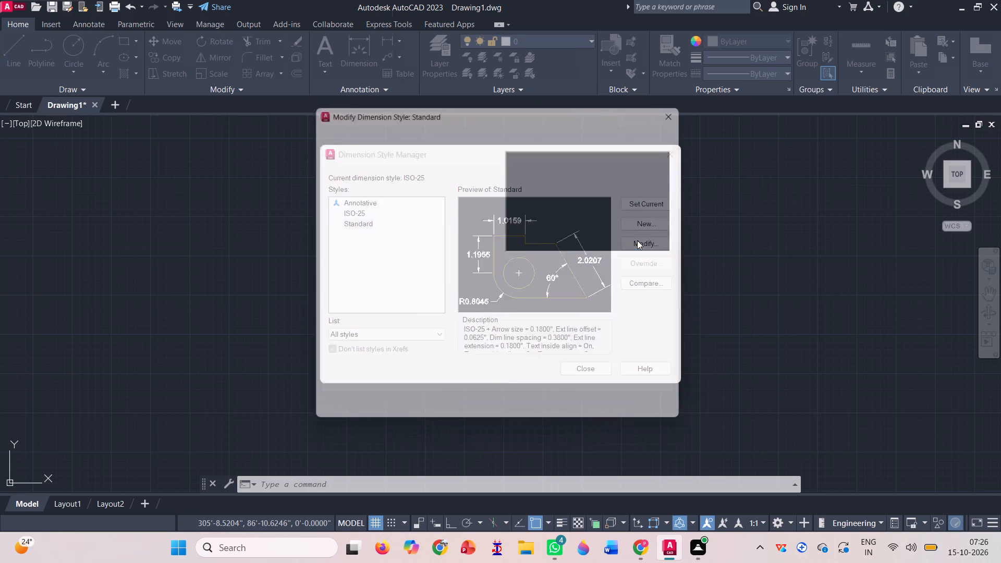
left_click(495, 155)
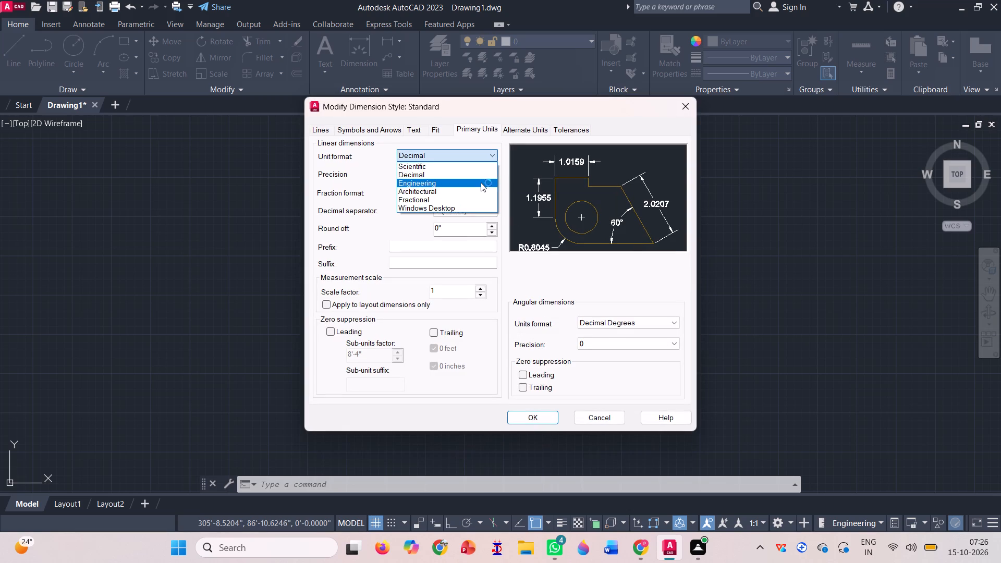
left_click(481, 182)
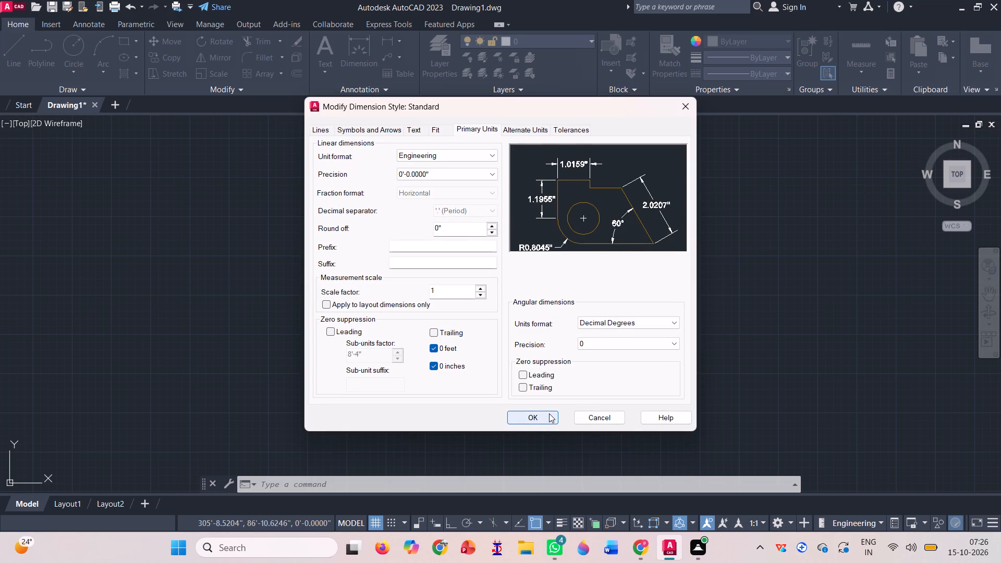
left_click(543, 414)
left_click(645, 202)
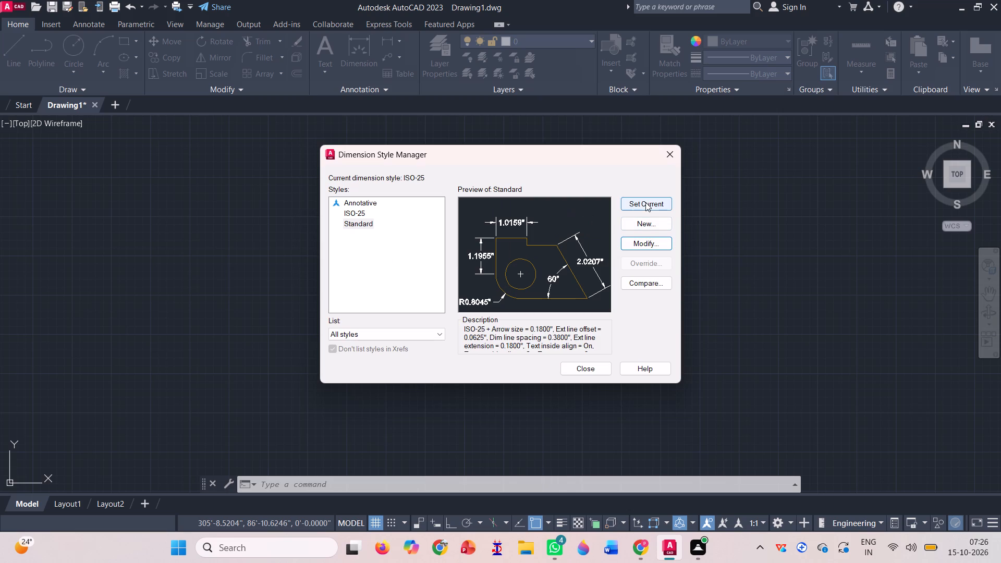
left_click(583, 365)
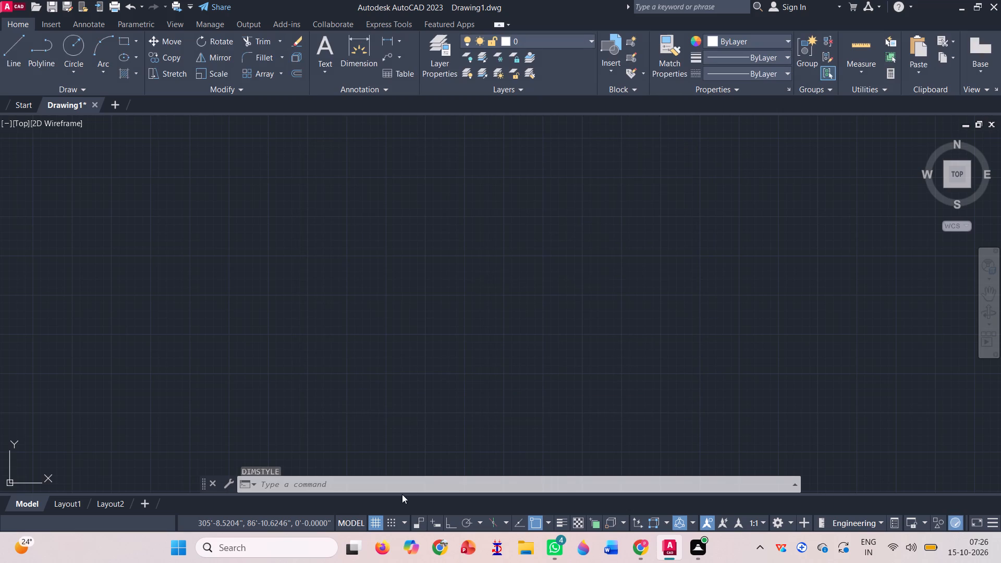
With Ortho on, draw a closed rectangular outline of lines, 34' wide by 40' high.
key("F8")
key("l")
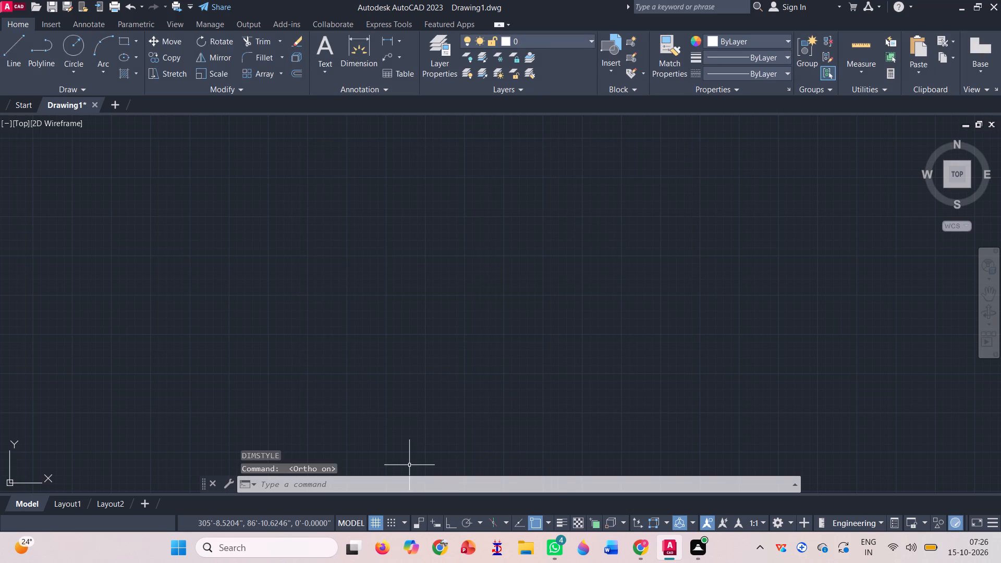
key("Return")
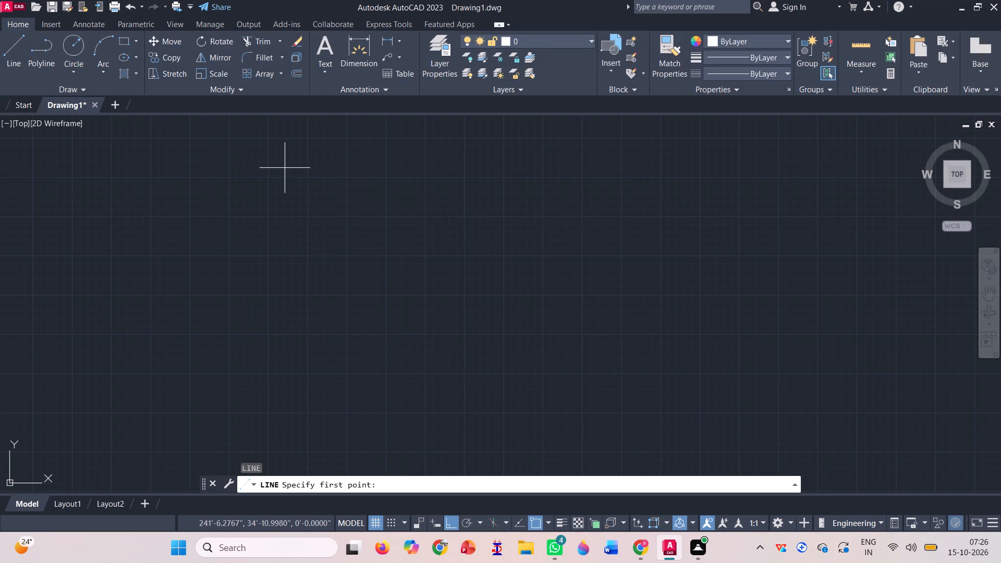
left_click(305, 191)
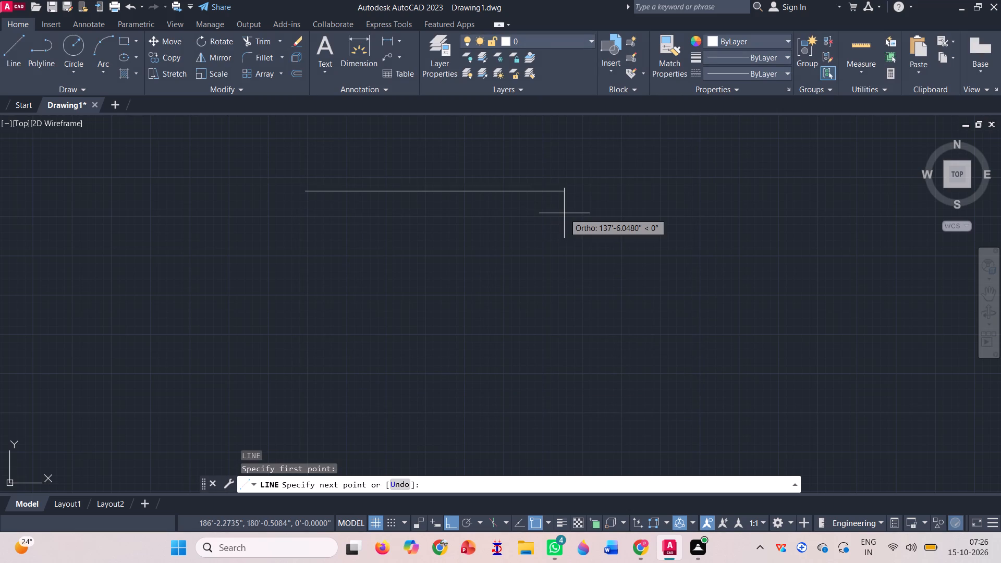
type("34'")
key("Return")
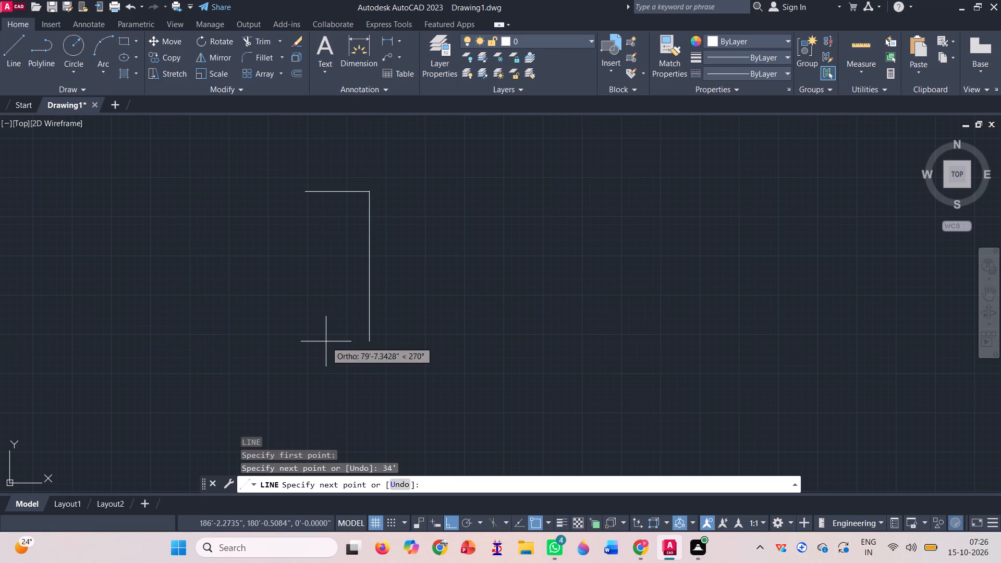
type("40'")
key("Return")
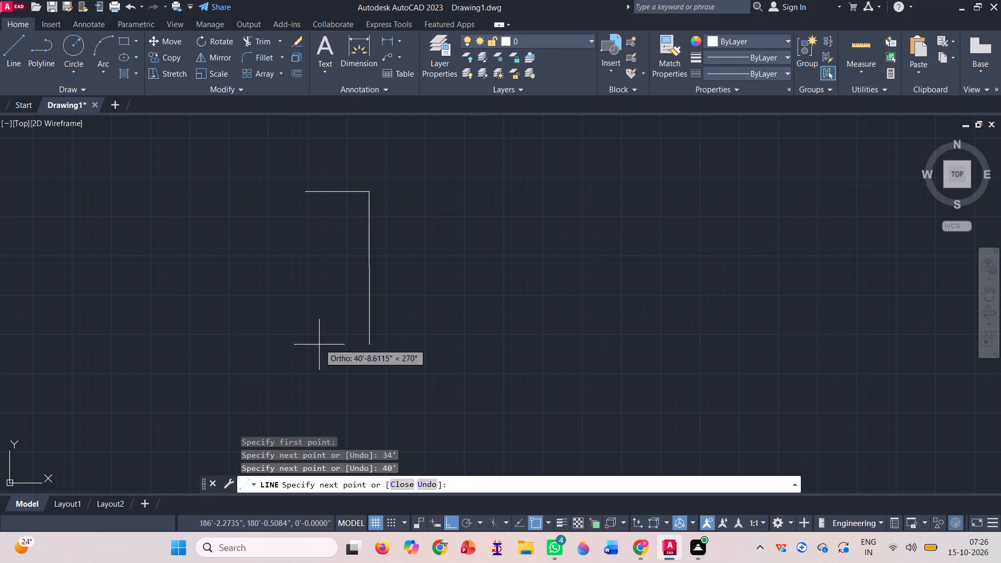
type("34'")
key("Return")
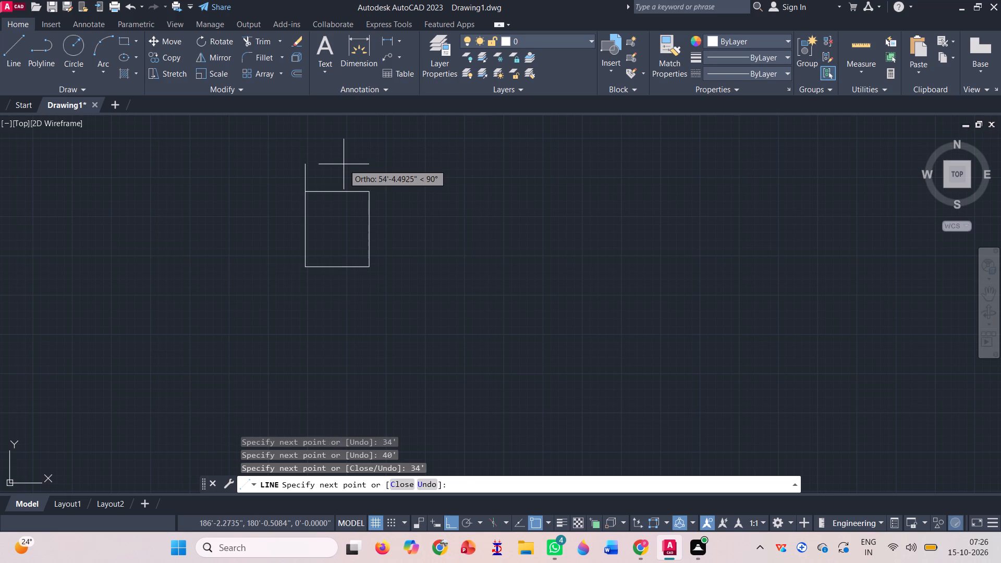
type("40'")
key("Return")
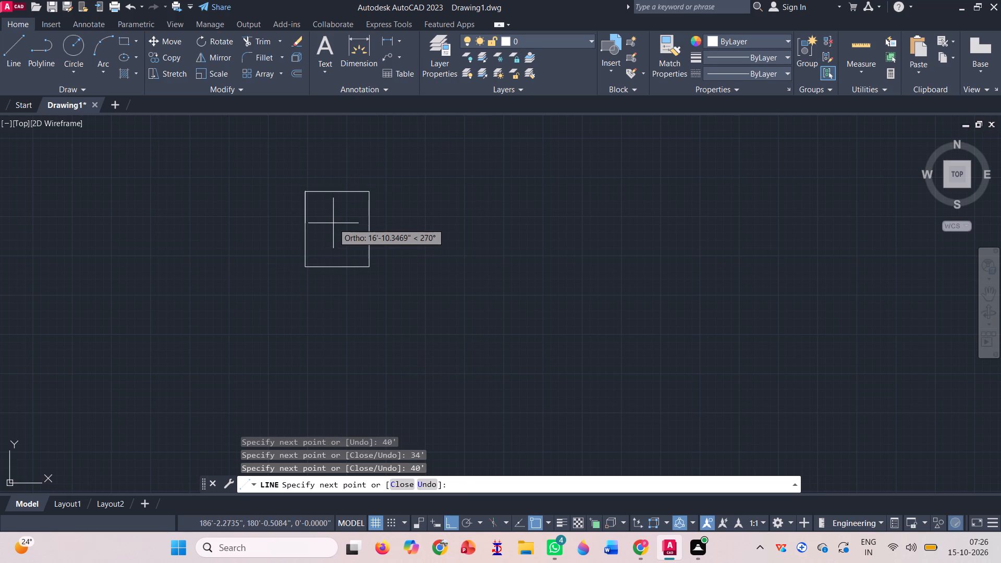
key("space")
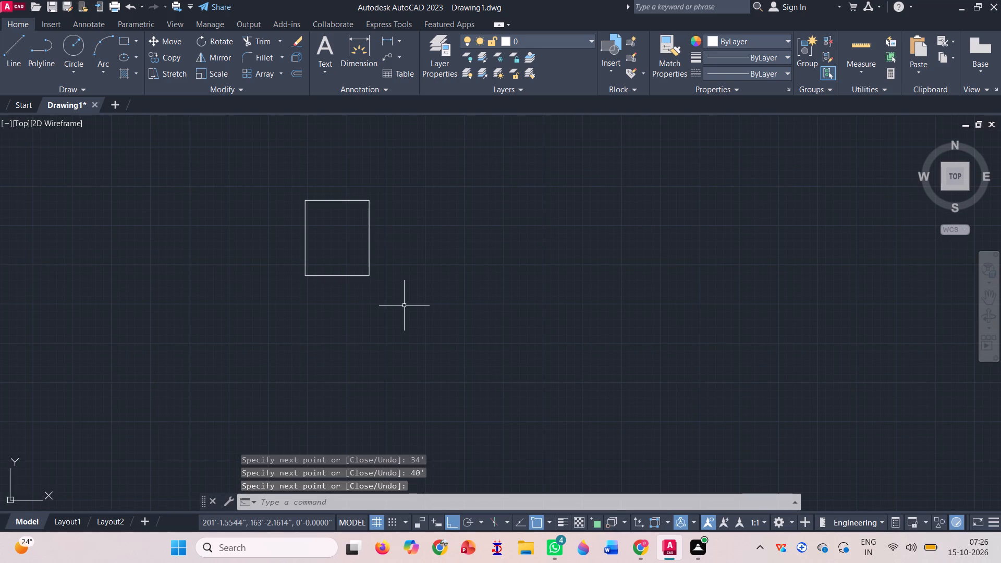
Join the rectangle's four lines into a single polyline.
left_click(404, 303)
left_click(279, 177)
key("j")
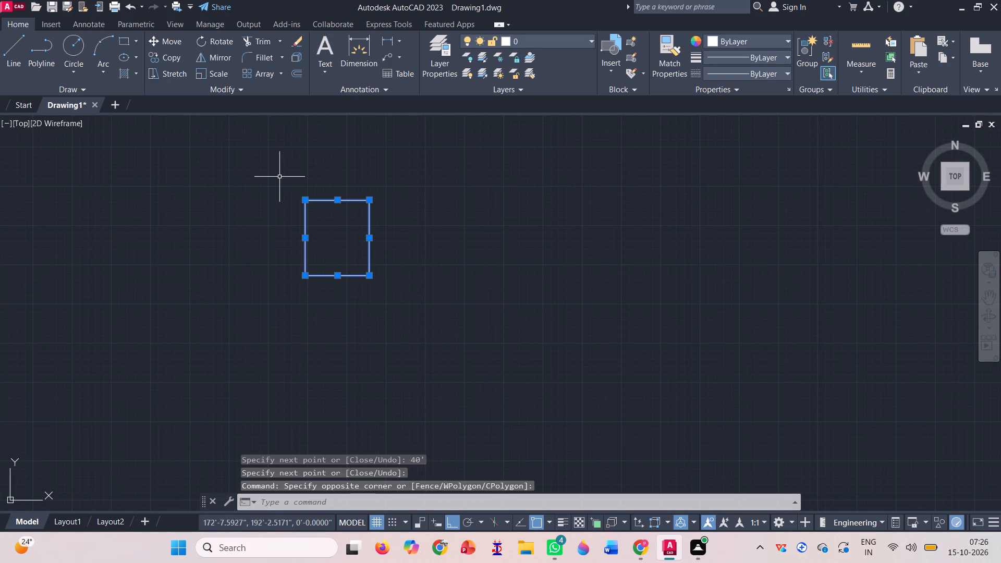
key("Return")
Offset the rectangular outline inward by 0'9" to form the wall thickness.
scroll(279, 177, "up", 1)
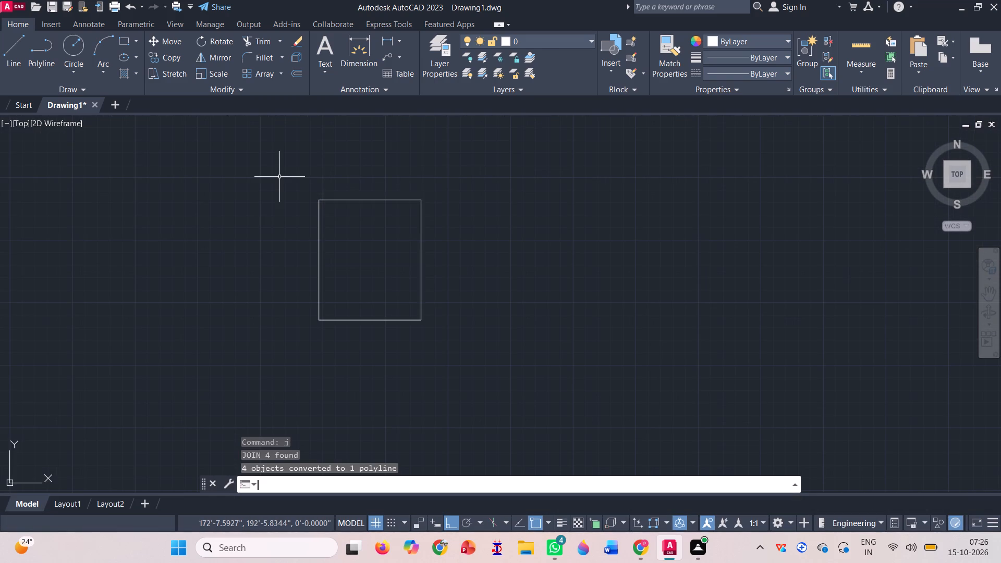
left_click(300, 70)
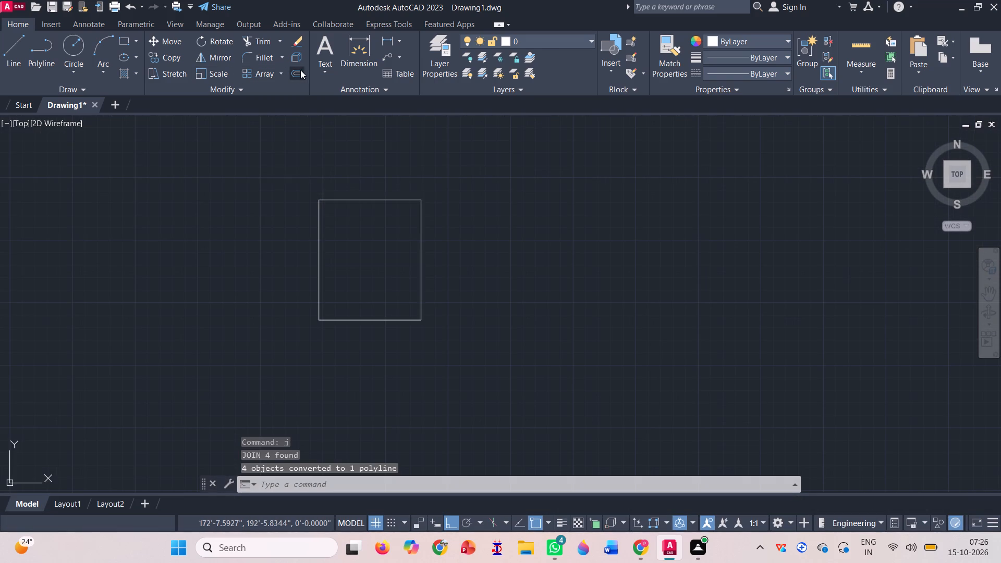
type("0'9\"")
key("Return")
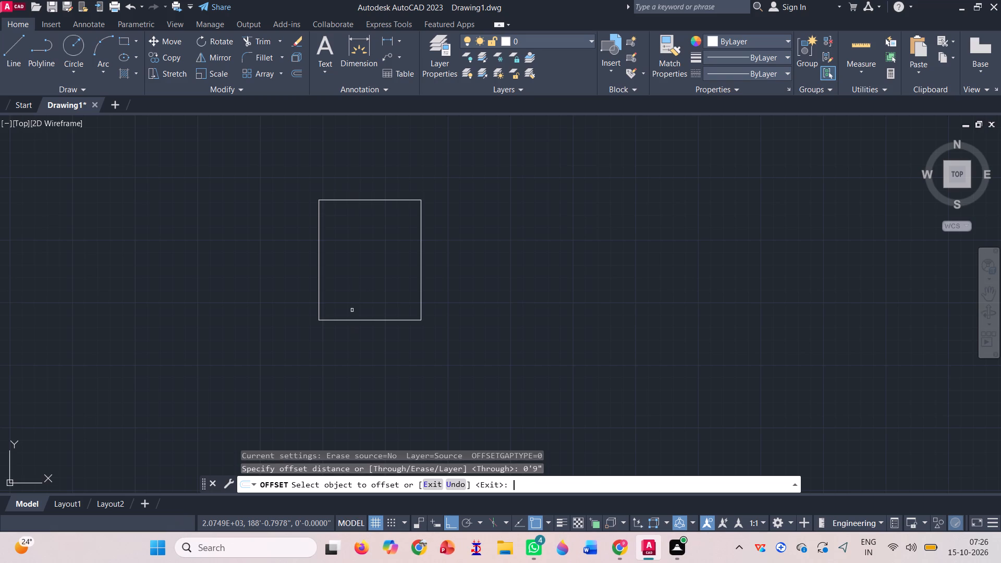
left_click(363, 321)
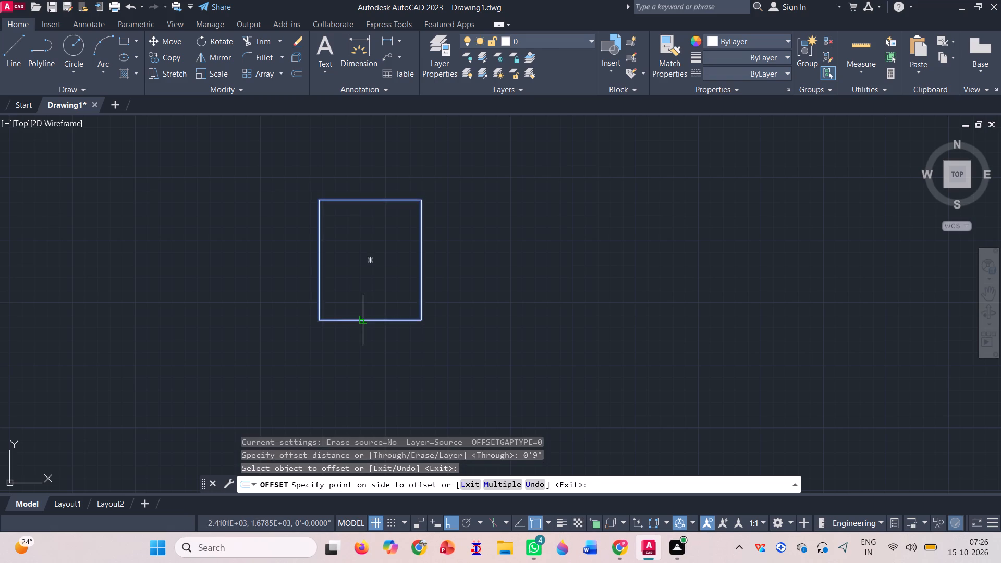
left_click(362, 286)
scroll(373, 177, "up", 1)
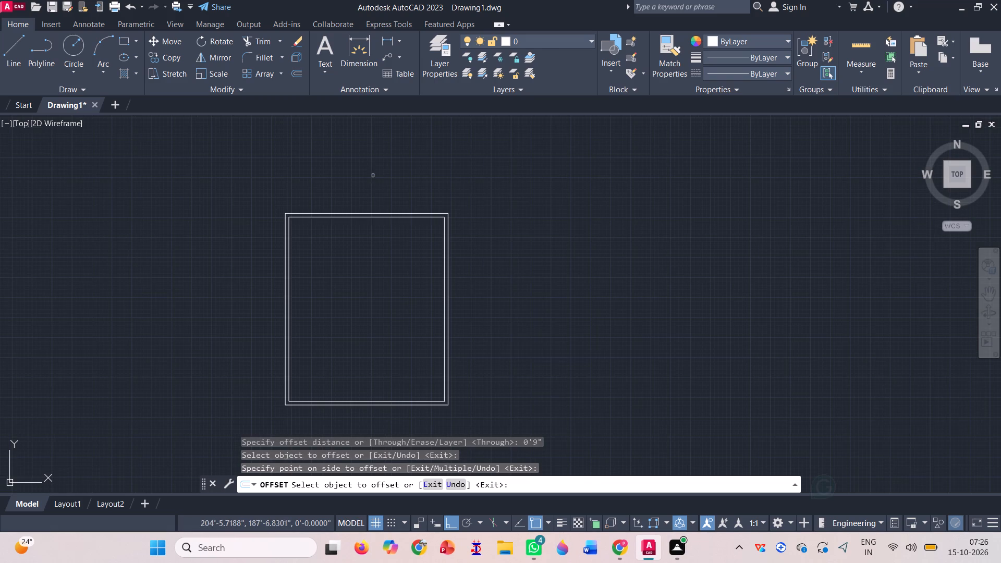
key("Escape")
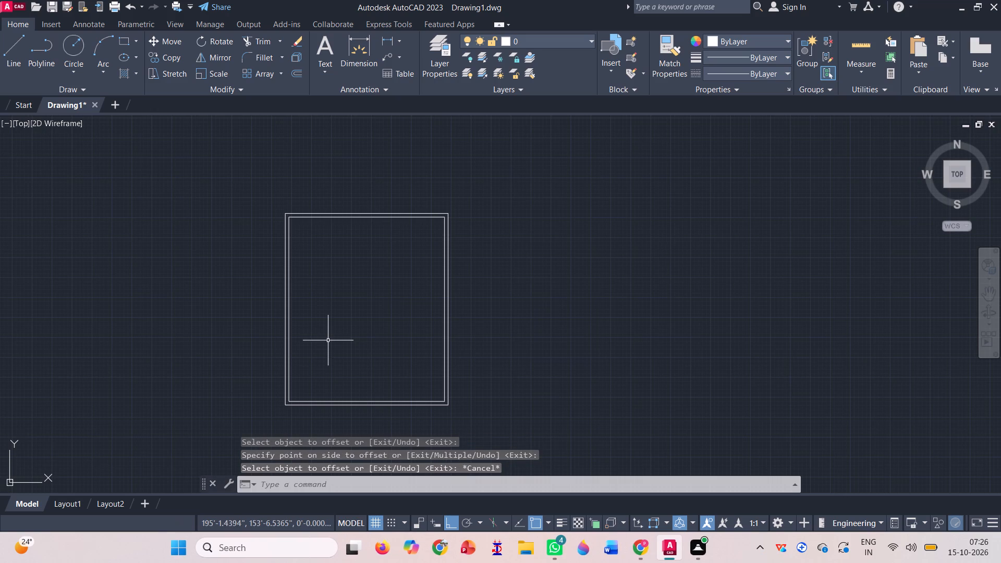
Draw room lines from the inner wall's upper-left corner: 11' across, 10' down, and back to the inner left wall.
key("l")
key("Return")
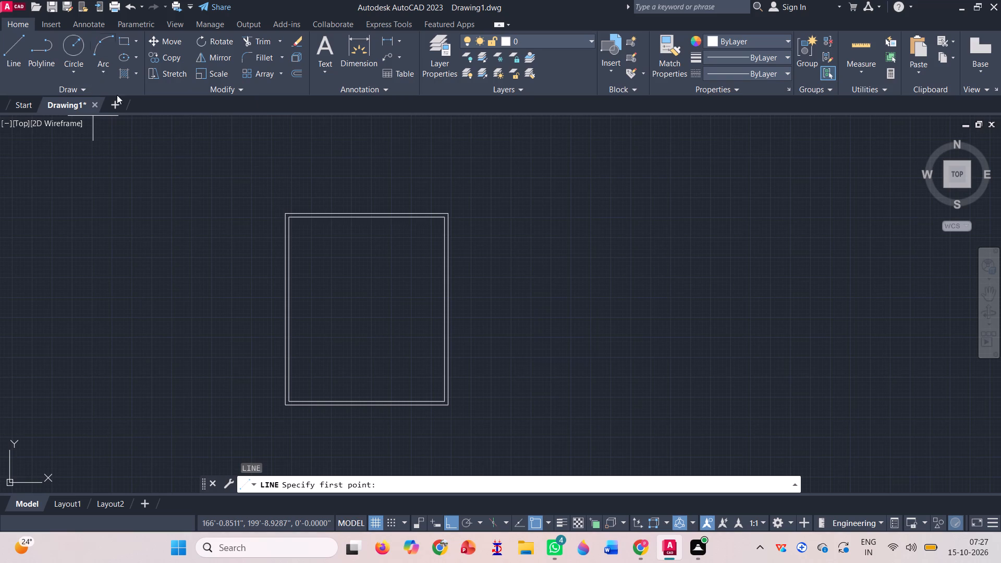
scroll(306, 223, "up", 2)
scroll(255, 197, "up", 2)
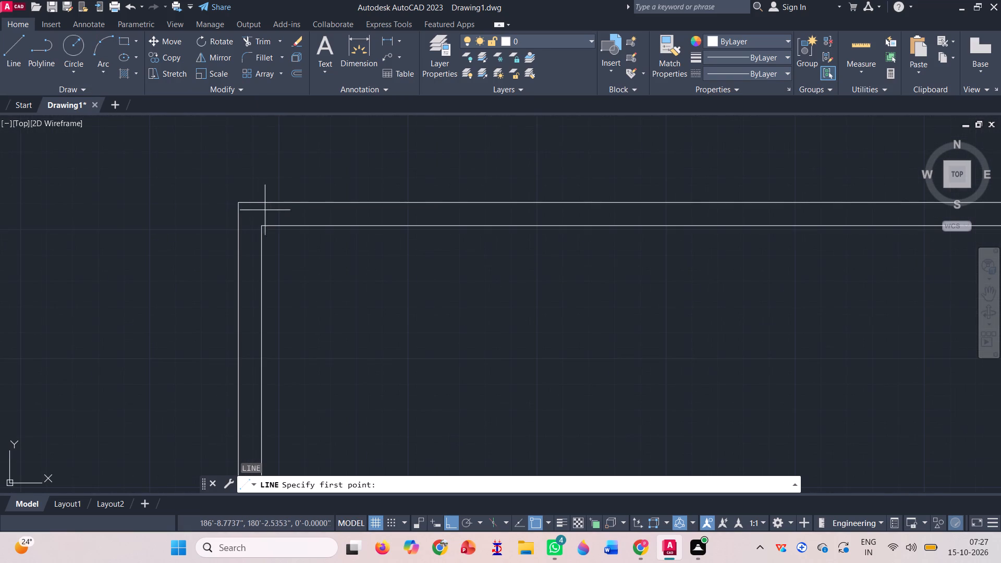
left_click(259, 223)
scroll(81, 188, "down", 1)
scroll(126, 188, "down", 1)
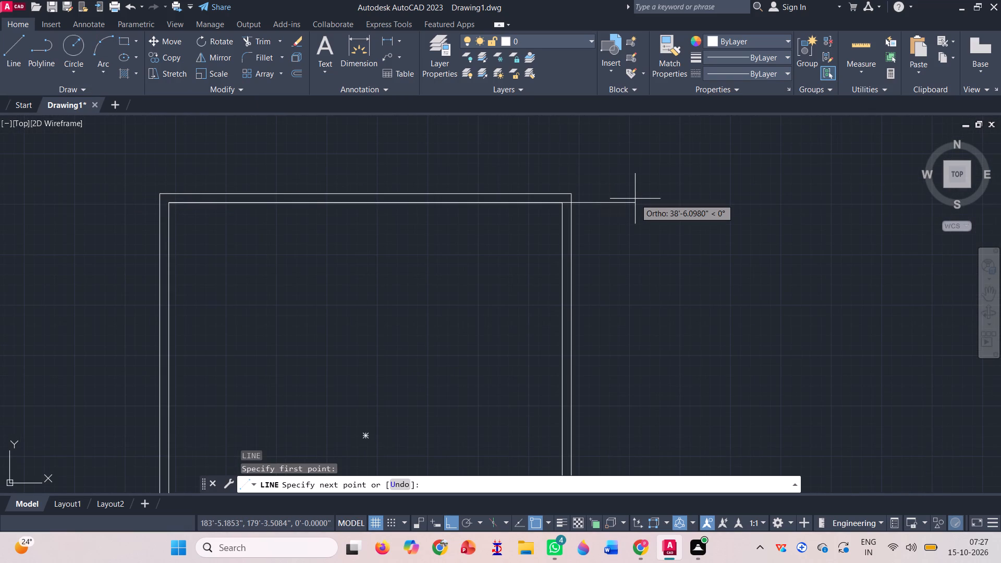
type("11'")
key("Return")
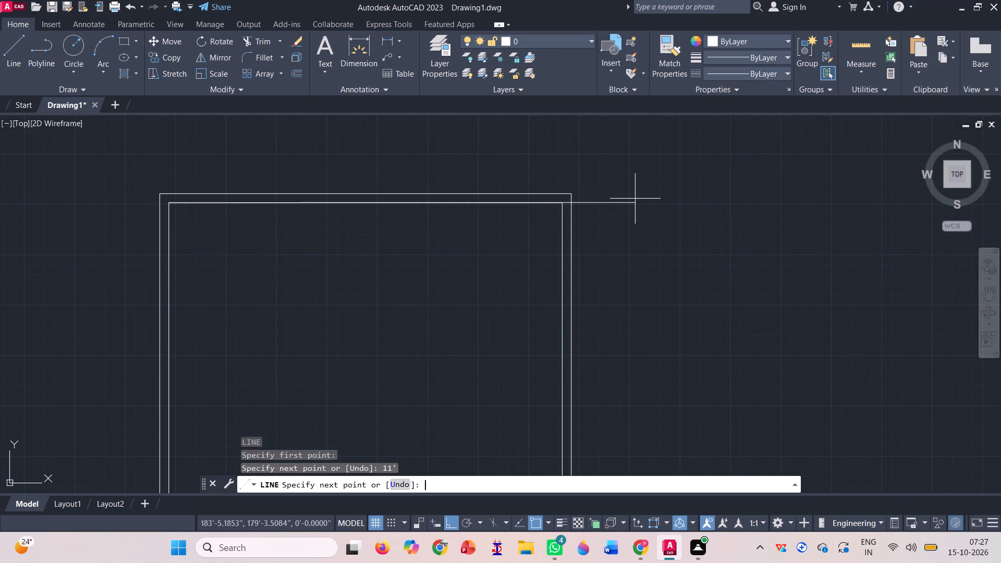
scroll(595, 179, "down", 1)
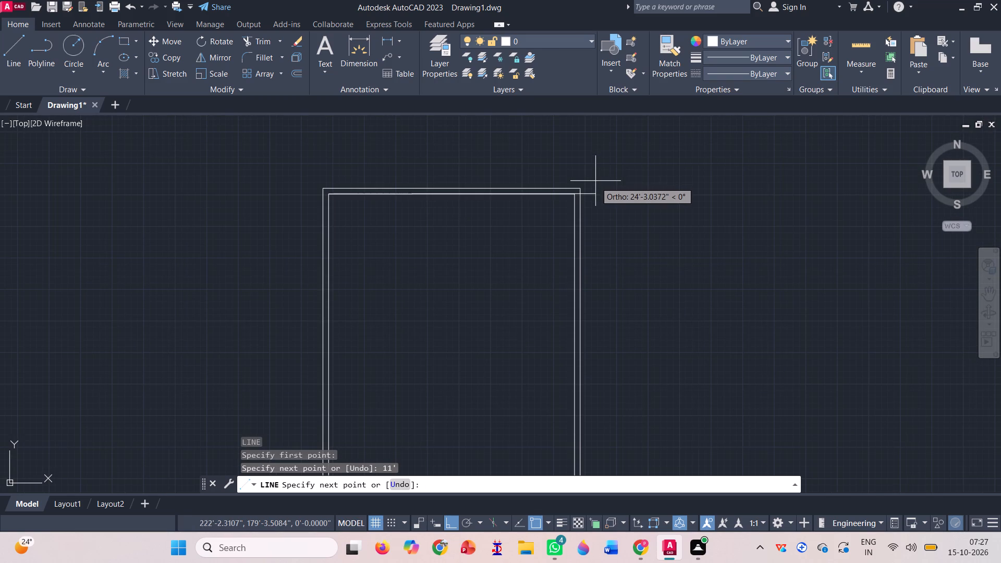
key("1")
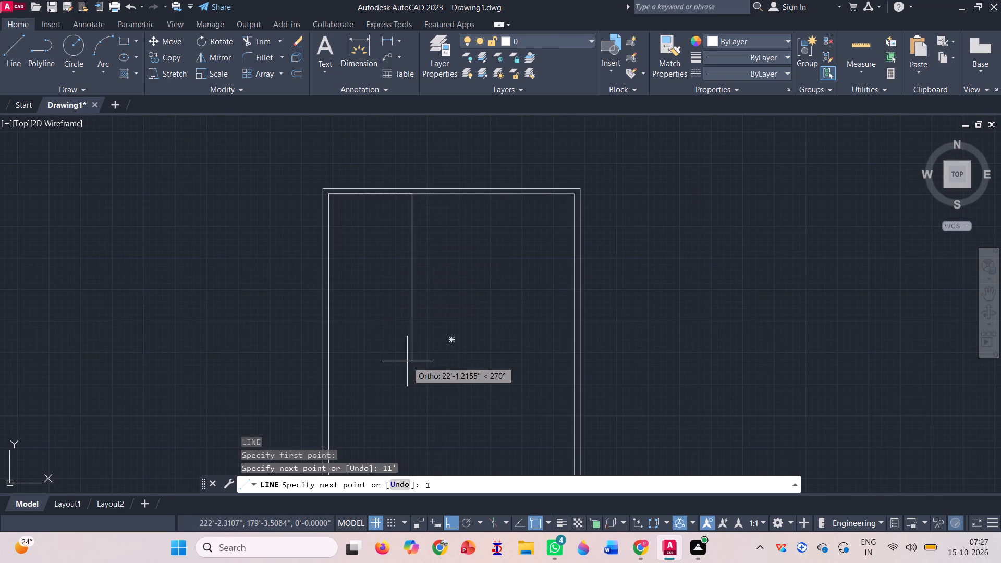
key("0")
key("apostrophe")
key("Return")
left_click(328, 267)
key("space")
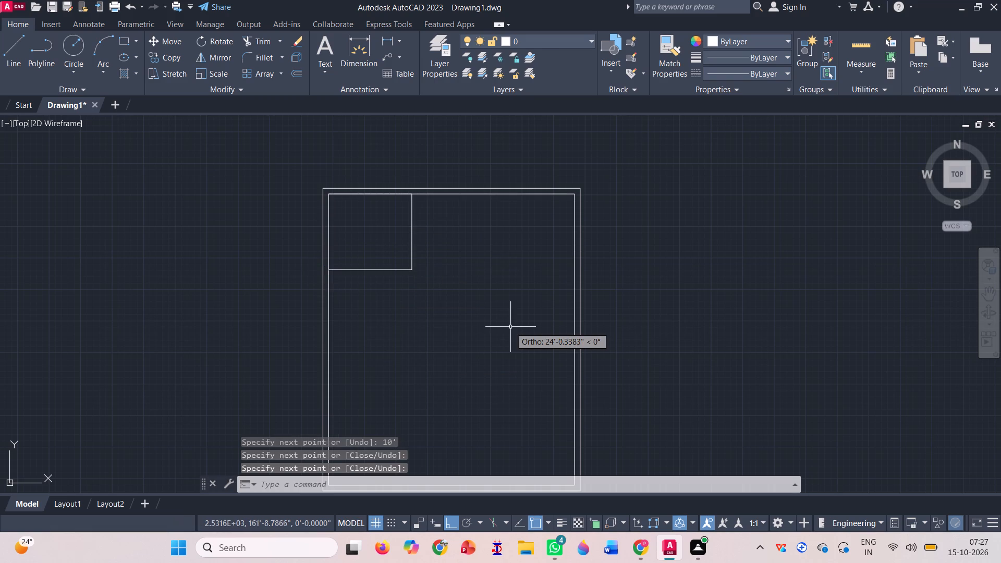
Delete the 11' line that overlaps the inner top wall line.
left_click(371, 194)
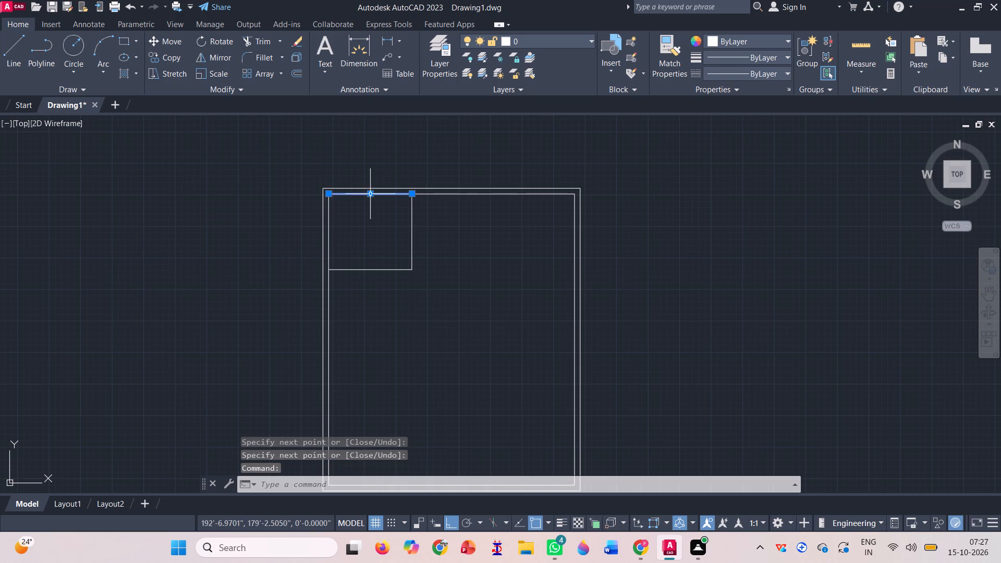
key("Delete")
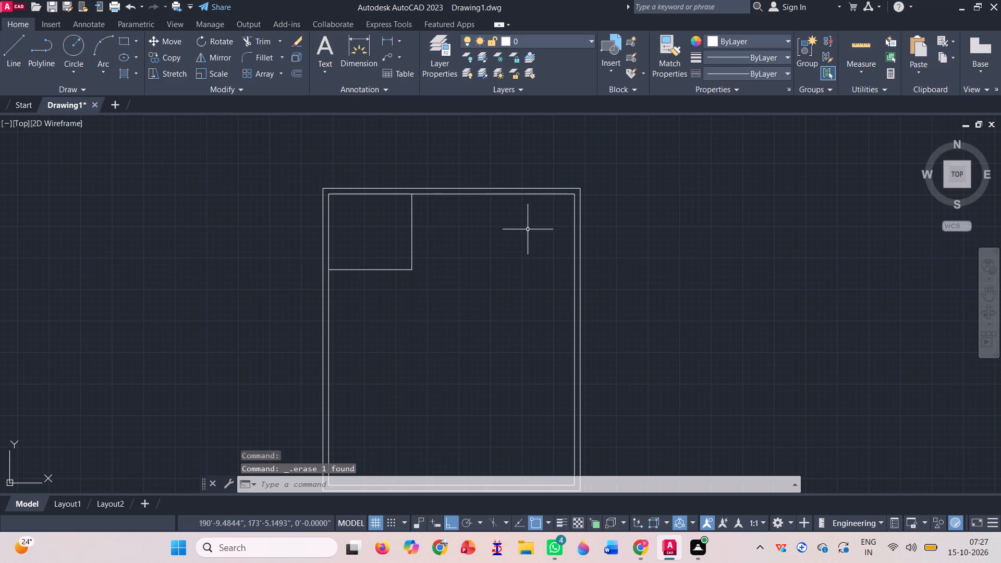
Join the upper-left room's two remaining lines into a single polyline.
left_click(445, 292)
left_click(403, 242)
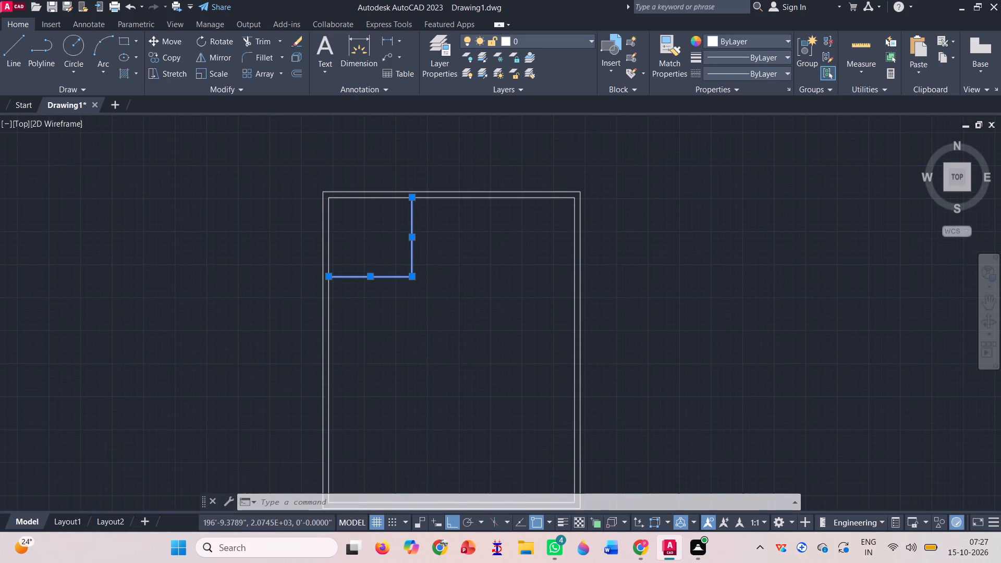
key("j")
key("Return")
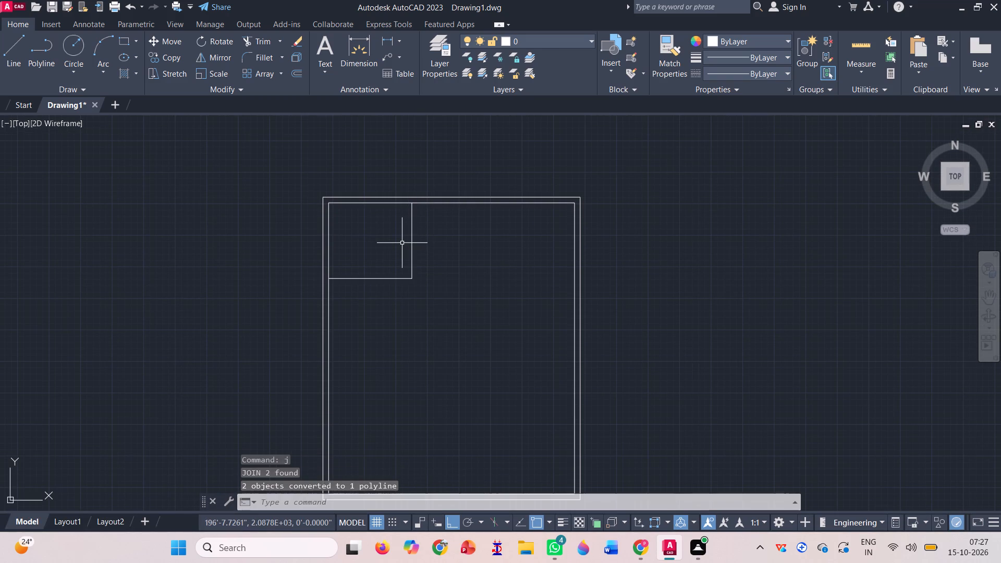
Offset the upper-left room's polyline by 0'4" toward the building interior to form its partition wall.
left_click(297, 70)
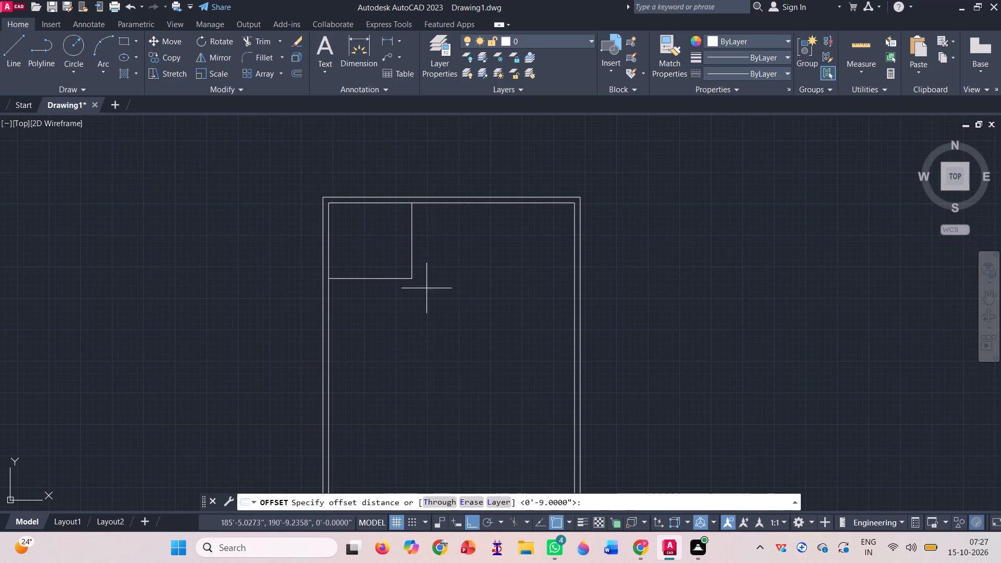
type("0'4\"")
key("Return")
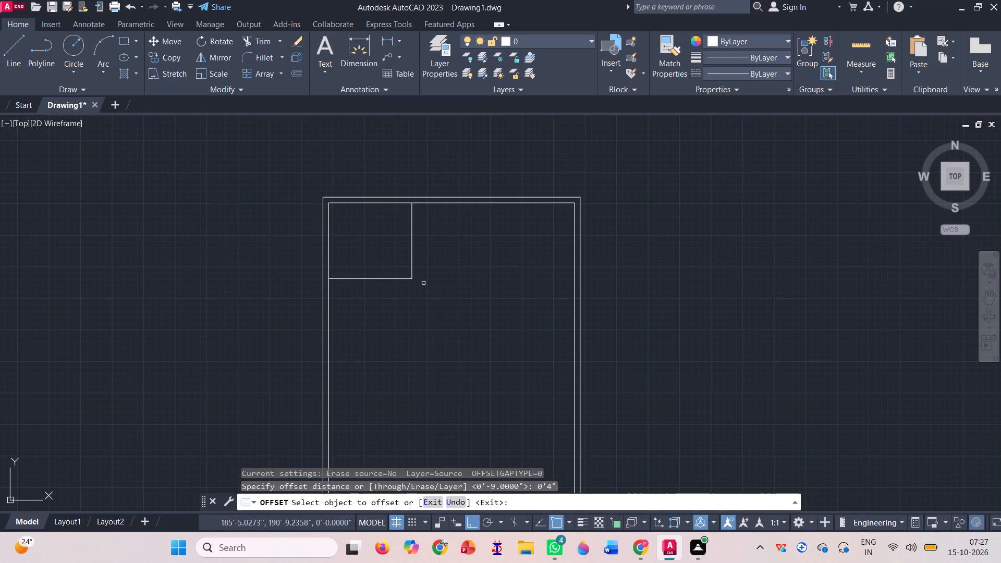
left_click(411, 265)
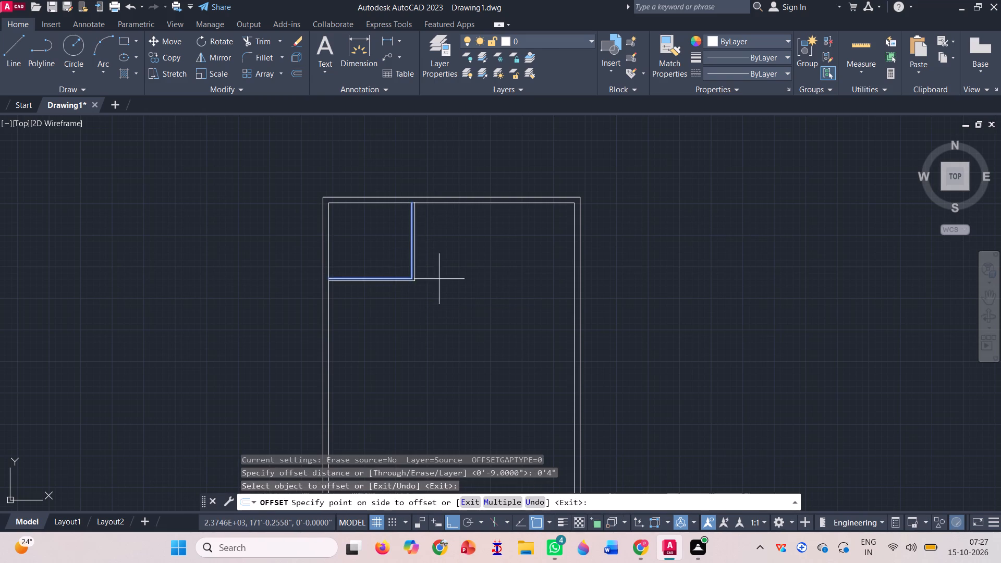
left_click(441, 279)
scroll(343, 185, "down", 1)
scroll(368, 247, "up", 1)
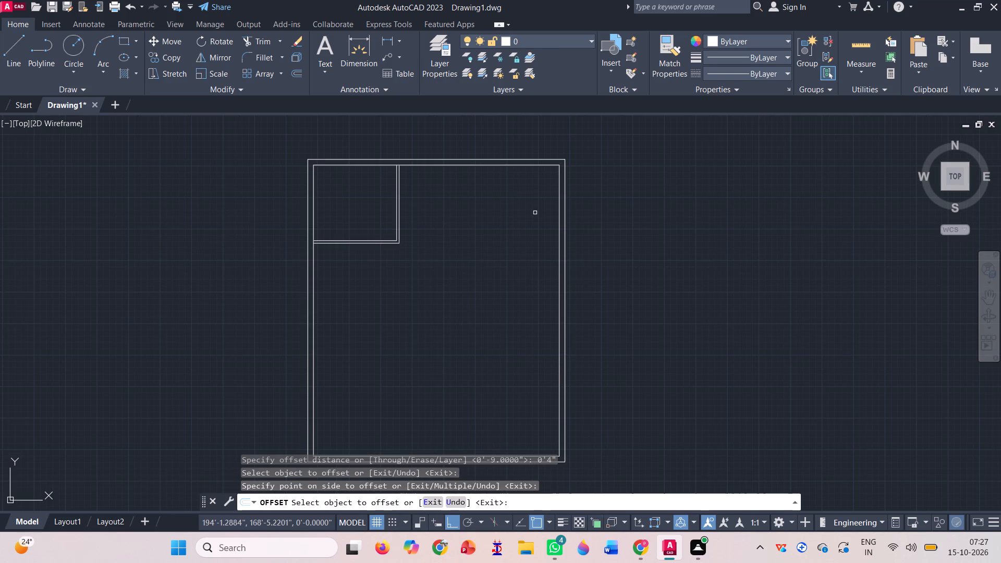
key("Escape")
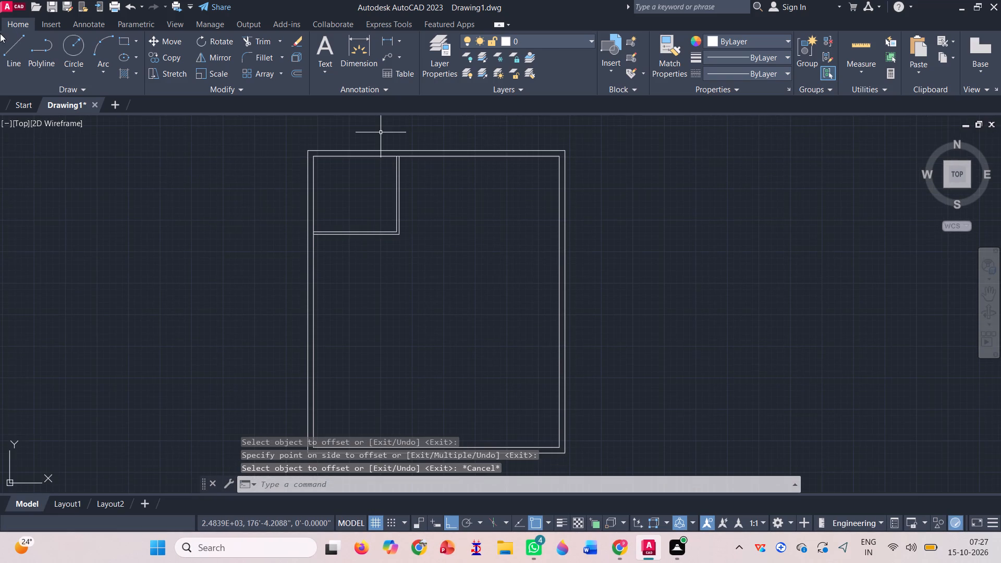
Draw room lines from the inner wall's upper-right corner: 7'6" to the left, 10' down, and back to the inner right wall.
left_click(15, 46)
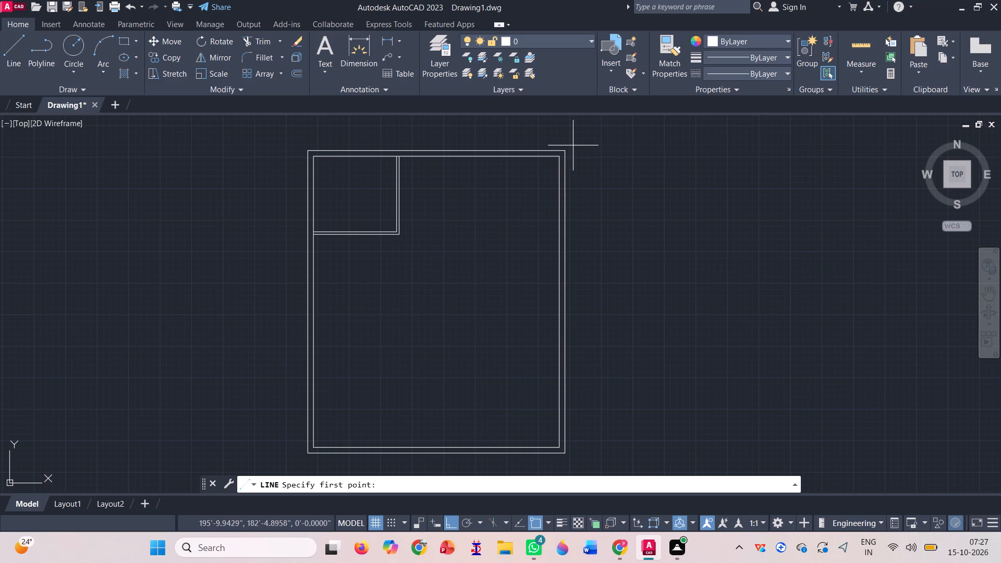
scroll(562, 152, "up", 2)
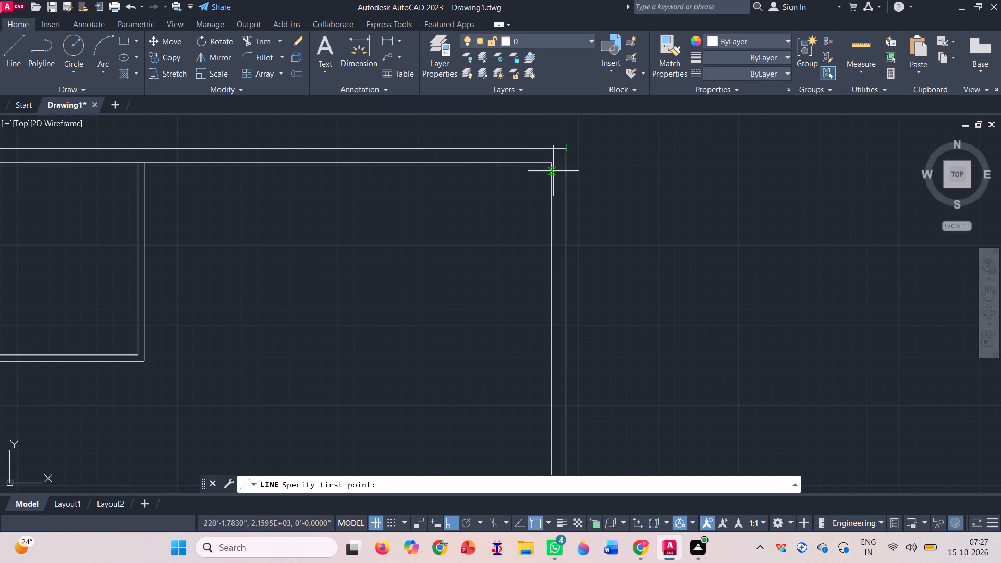
left_click(550, 161)
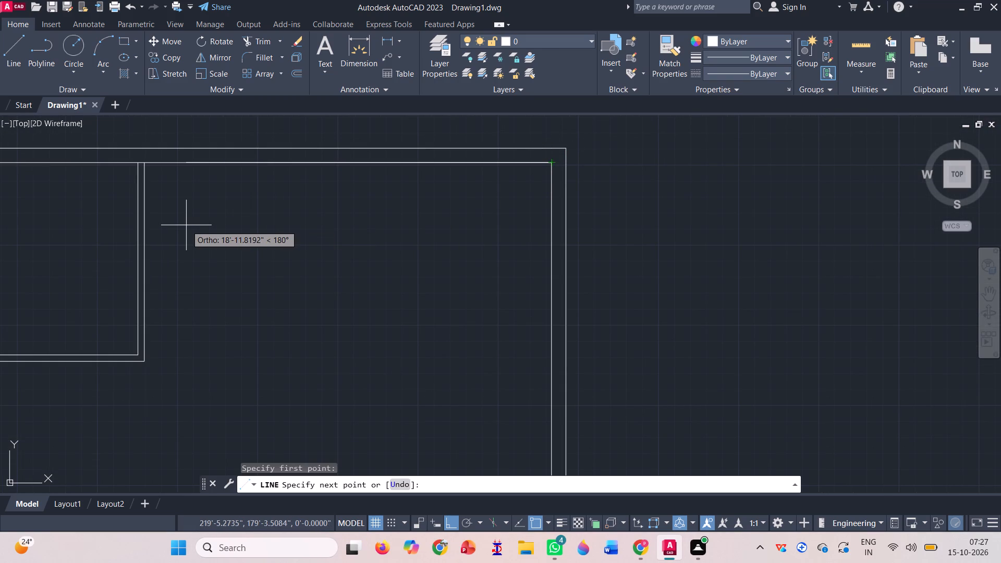
type("7'6")
key("shift+quotedbl")
key("Return")
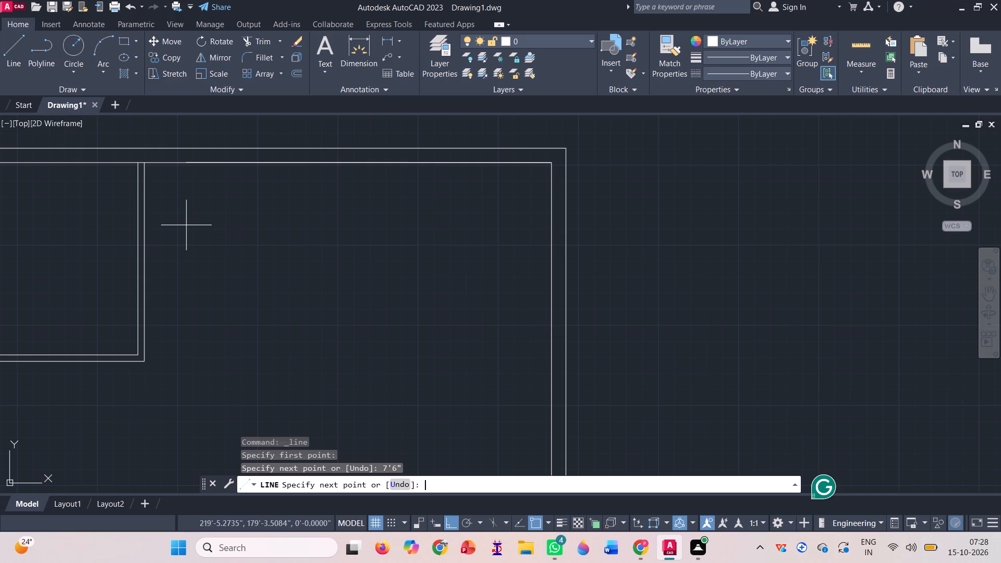
scroll(351, 156, "down", 1)
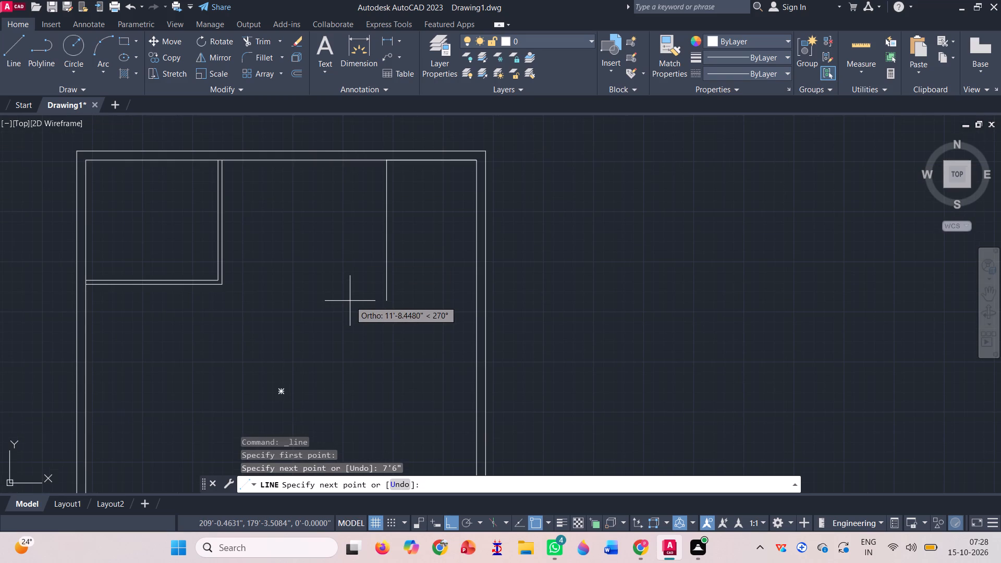
type("10'")
key("Return")
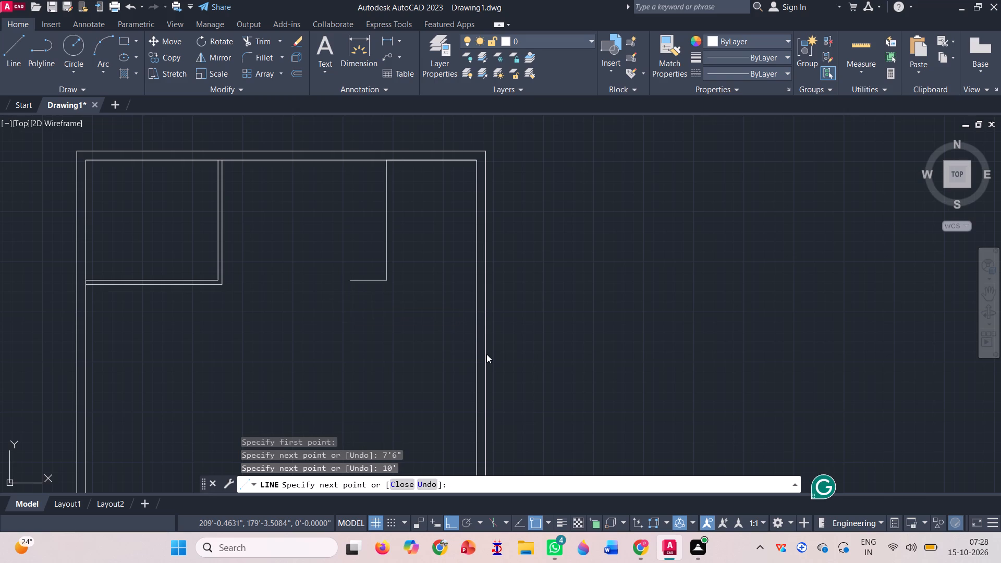
left_click(475, 279)
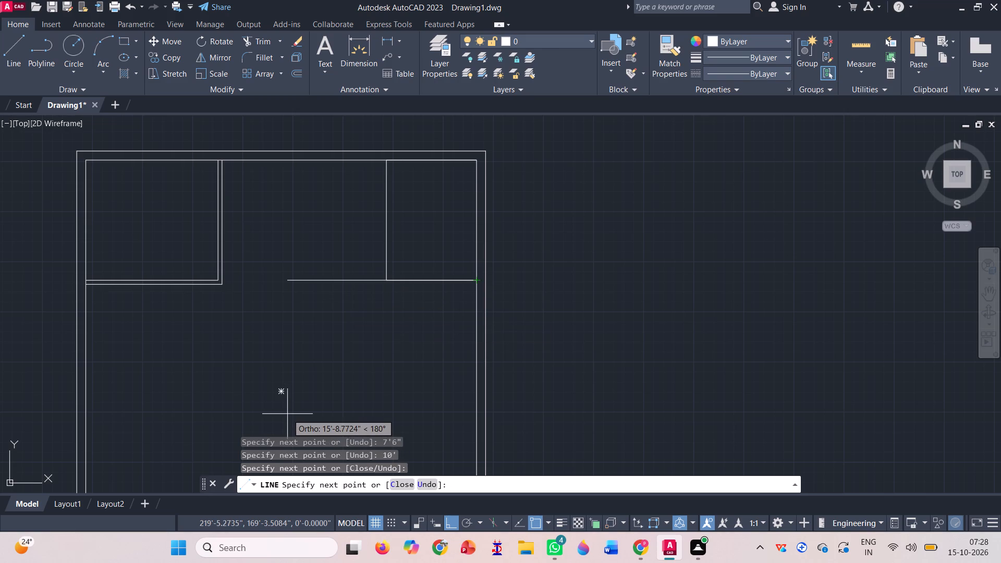
key("space")
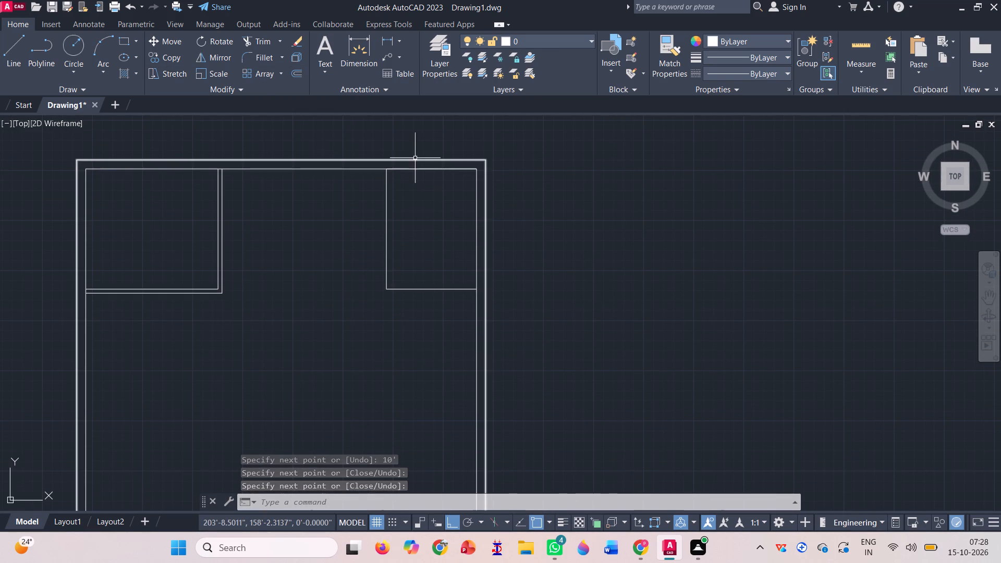
Delete the 7'6" line that overlaps the inner top wall line.
left_click(424, 169)
key("Delete")
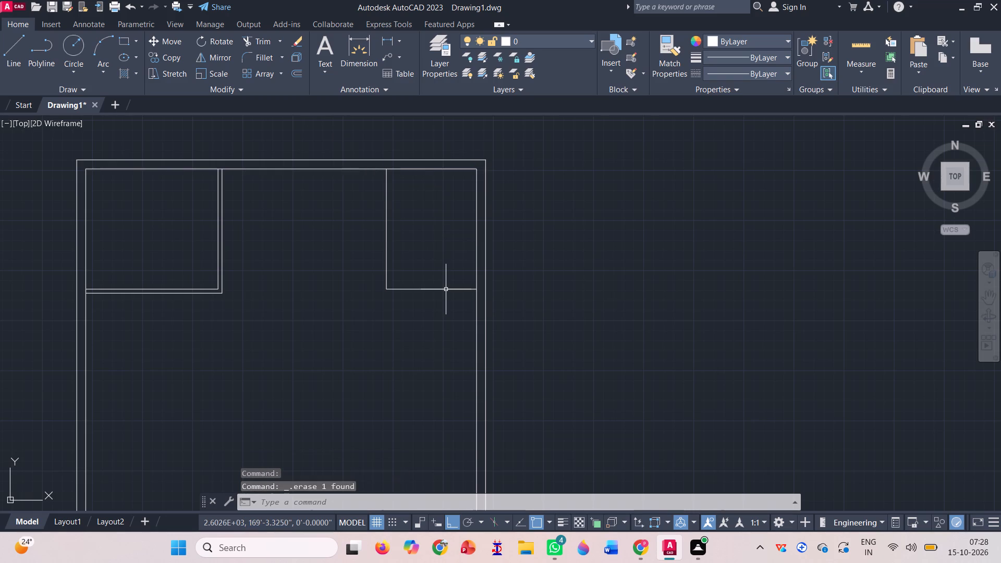
Join the upper-right room's two remaining lines into a single polyline.
left_click(443, 314)
left_click(329, 187)
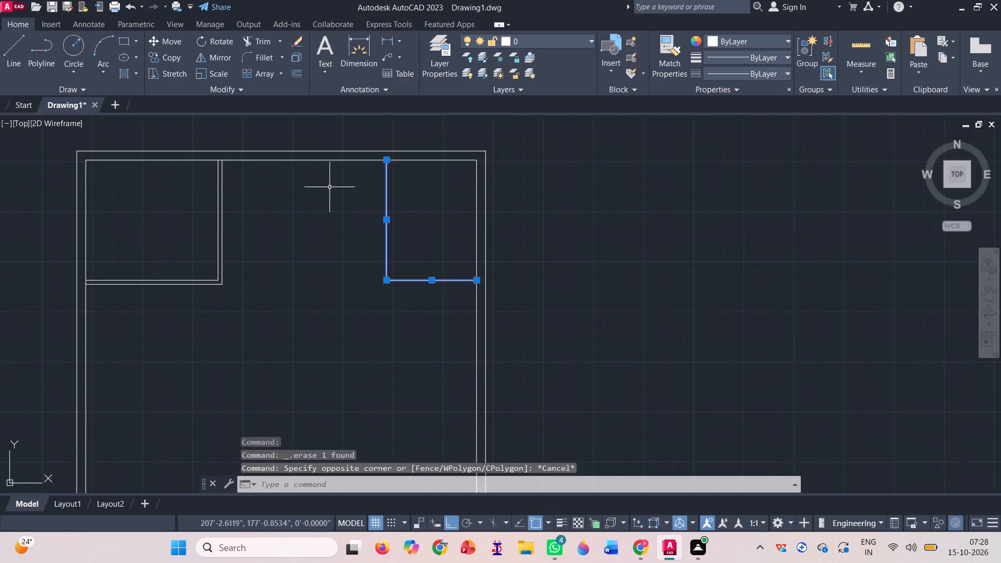
key("j")
key("Return")
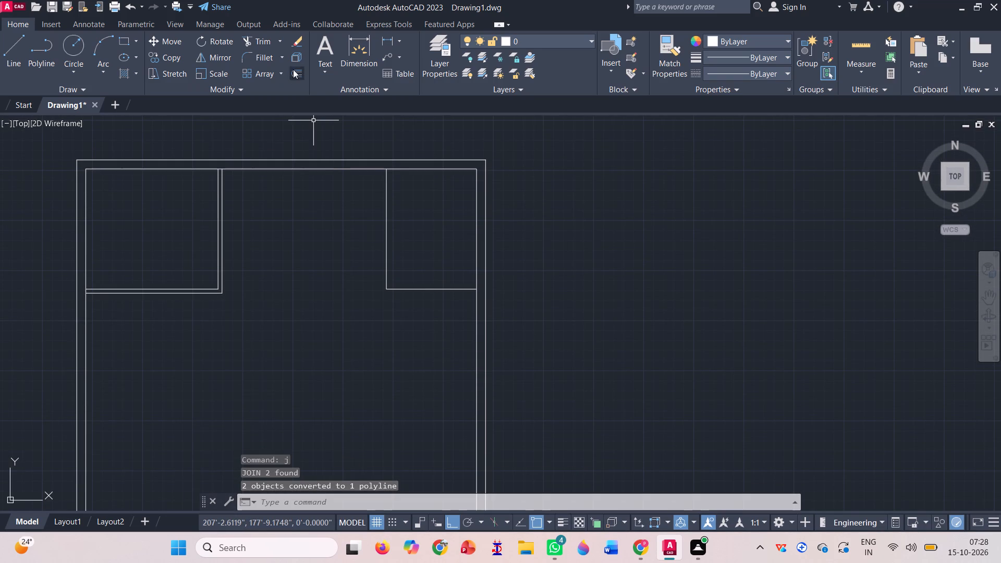
Offset the upper-right room's polyline by 0'4" toward the building interior to form its partition wall.
left_click(296, 74)
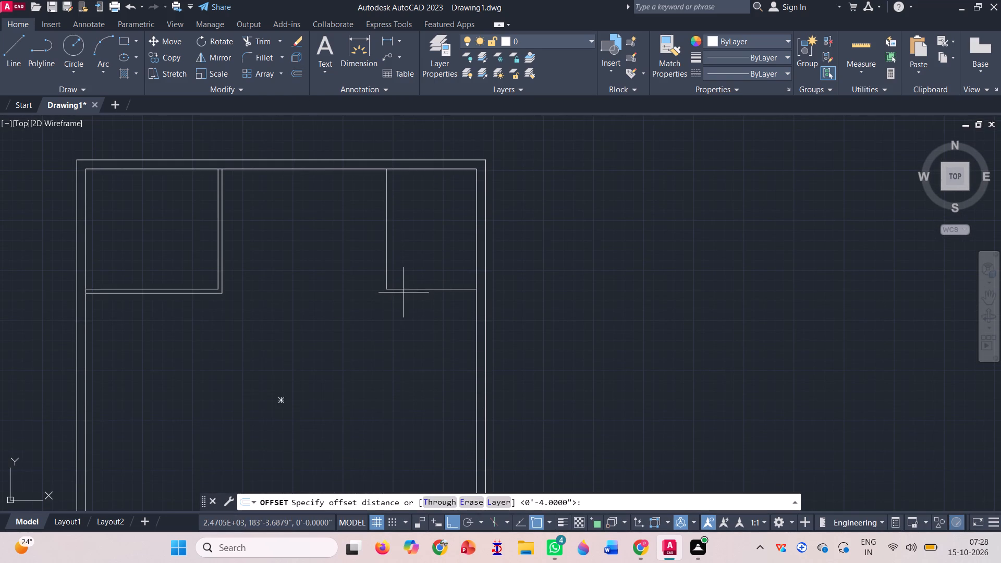
key("Return")
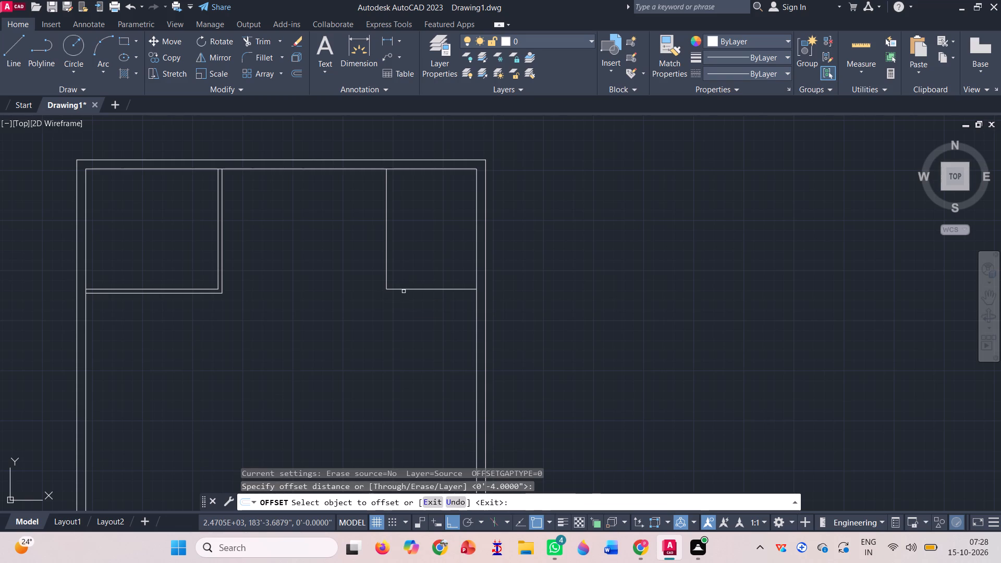
left_click(401, 287)
left_click(301, 342)
key("space")
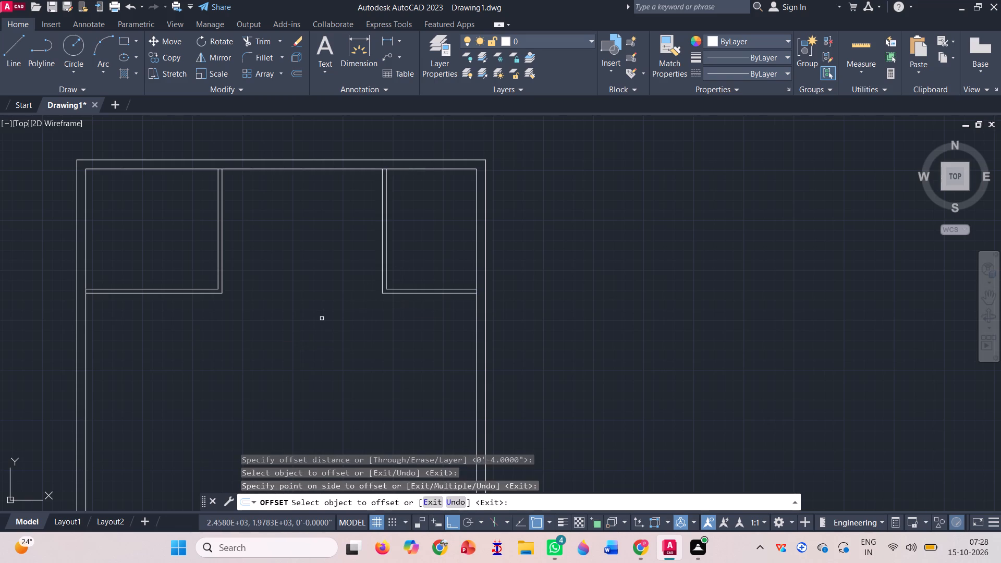
Draw small-room lines from the top of the upper-left room's outer partition line: 7' right, 5' down, and 7' back left.
key("l")
key("Return")
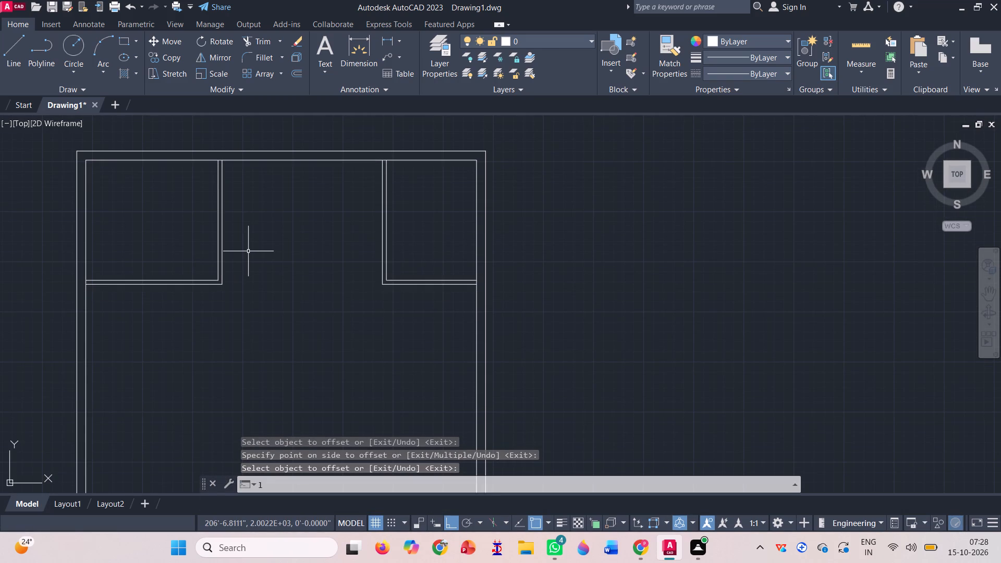
left_click(222, 160)
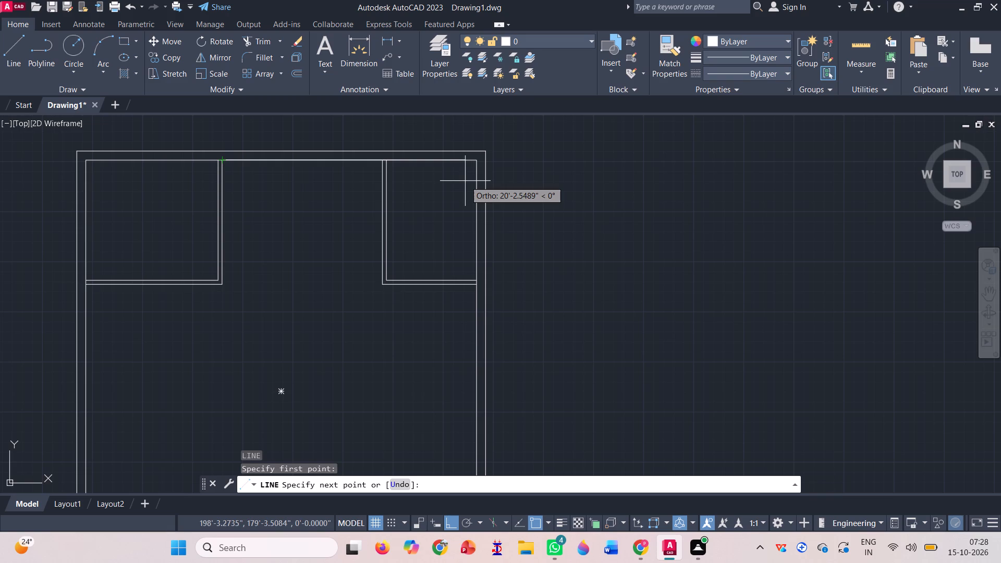
type("7'")
key("Return")
type("5'")
key("Return")
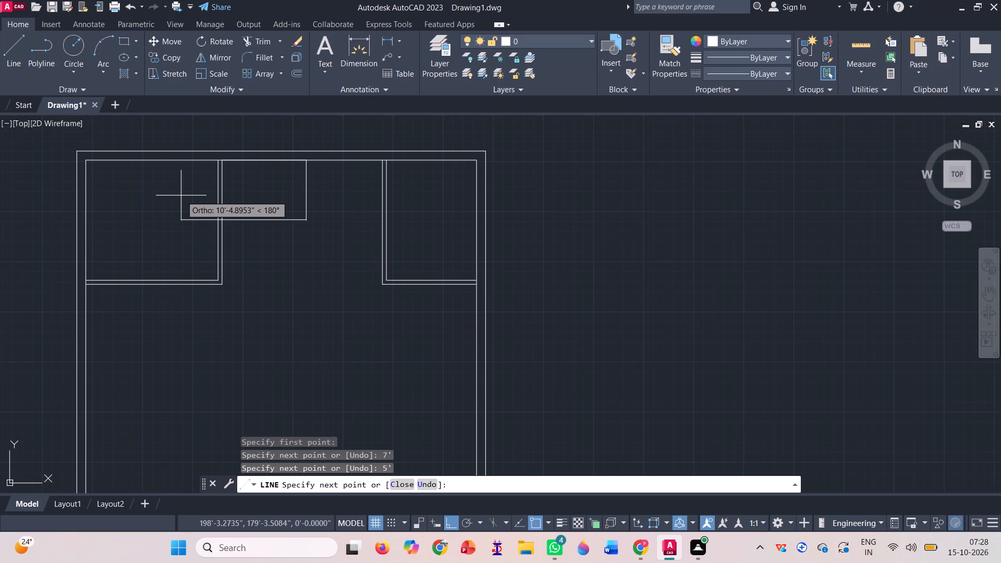
type("7'")
key("Return")
key("Return")
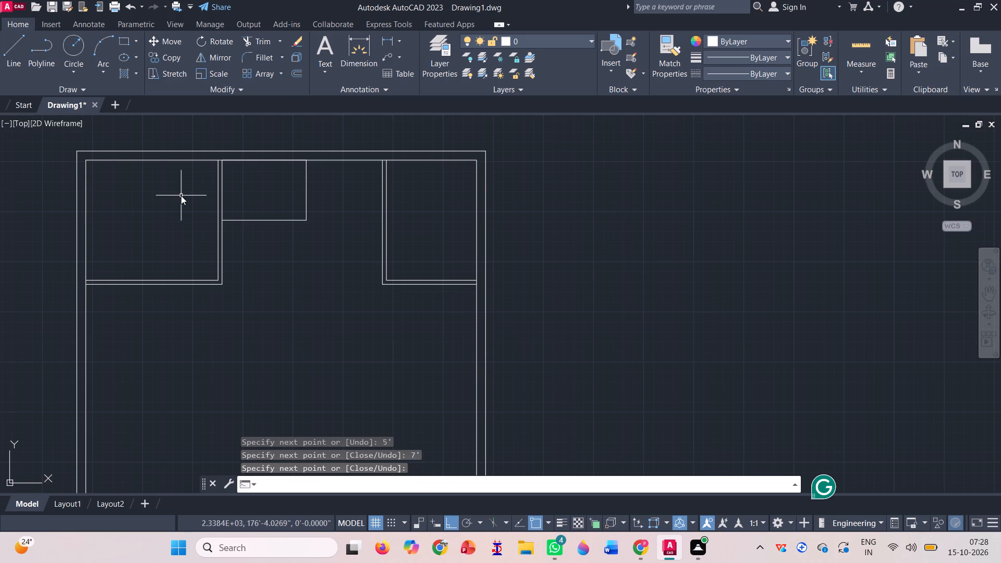
Delete the small room's 7' line that overlaps the inner top wall line.
left_click(240, 169)
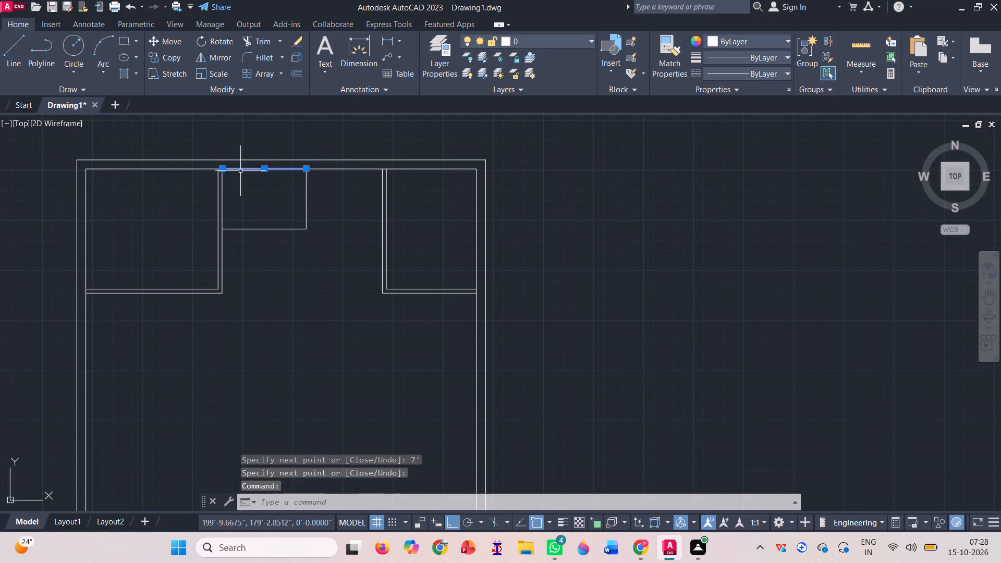
key("Delete")
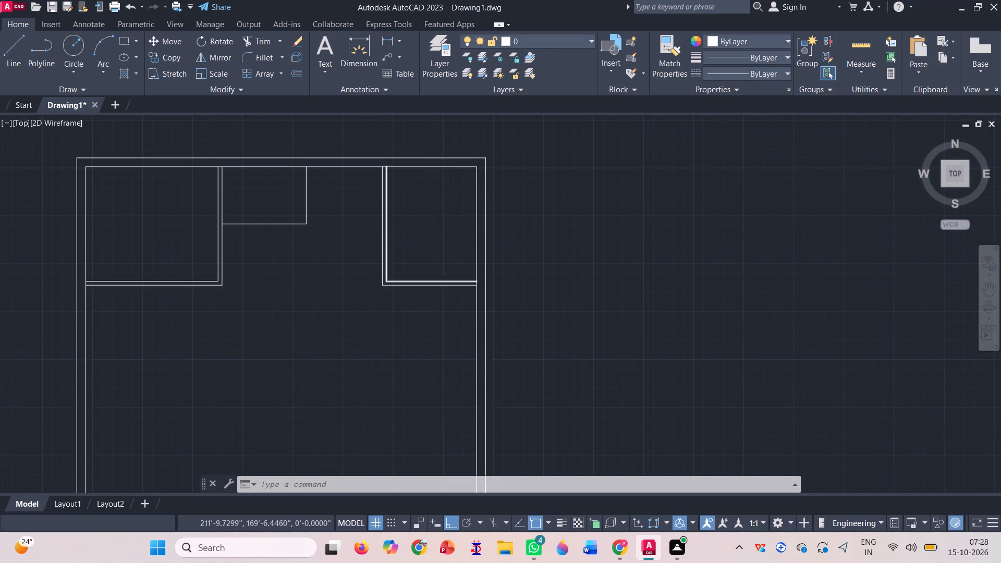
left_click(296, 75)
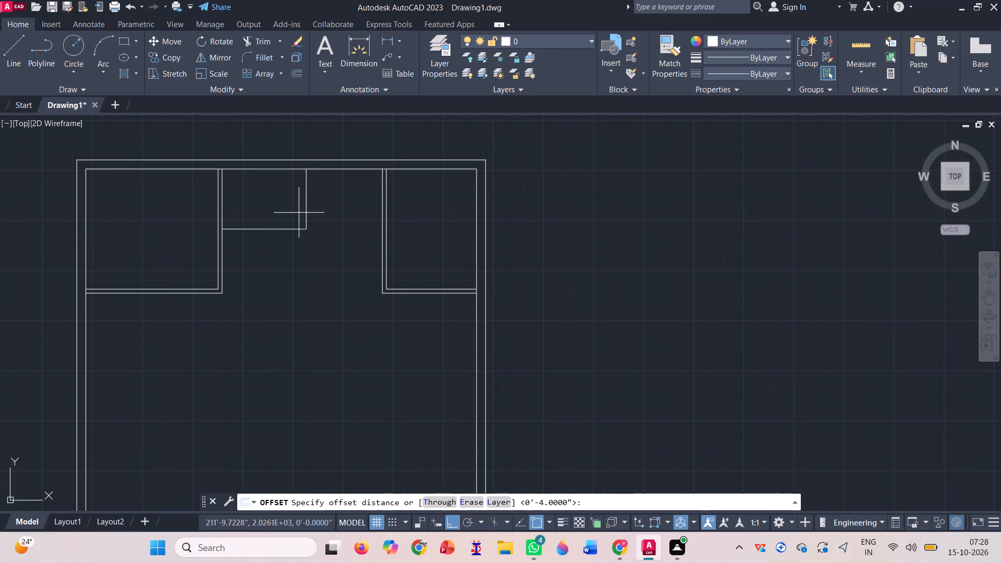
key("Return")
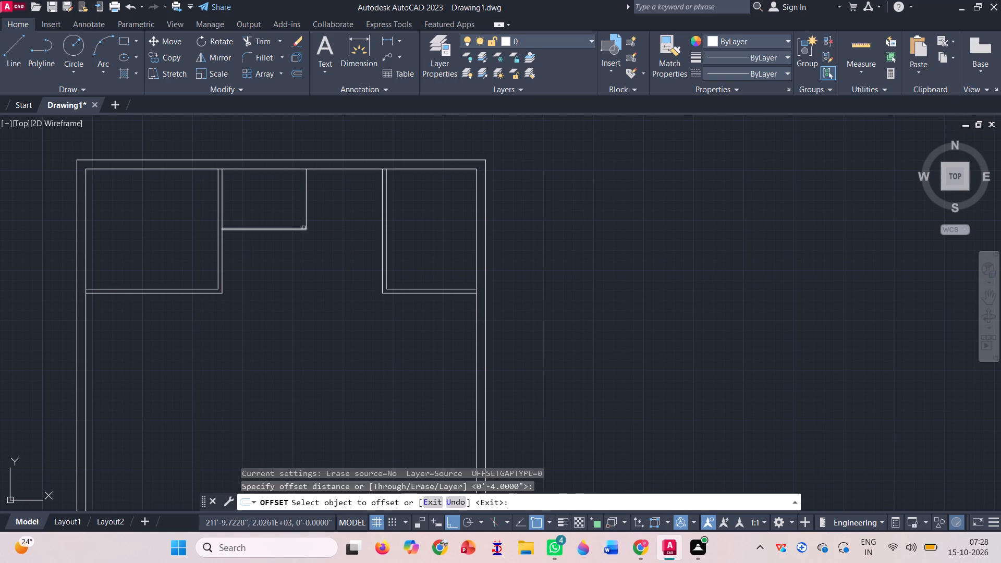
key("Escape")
Join the small top room's two remaining lines into a single polyline.
left_click(332, 286)
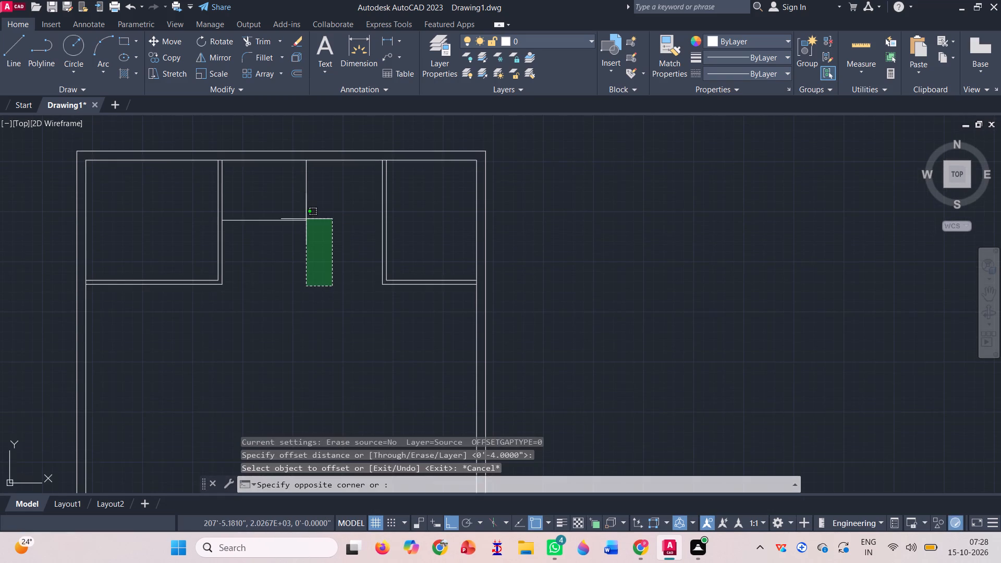
left_click(294, 206)
key("j")
key("Return")
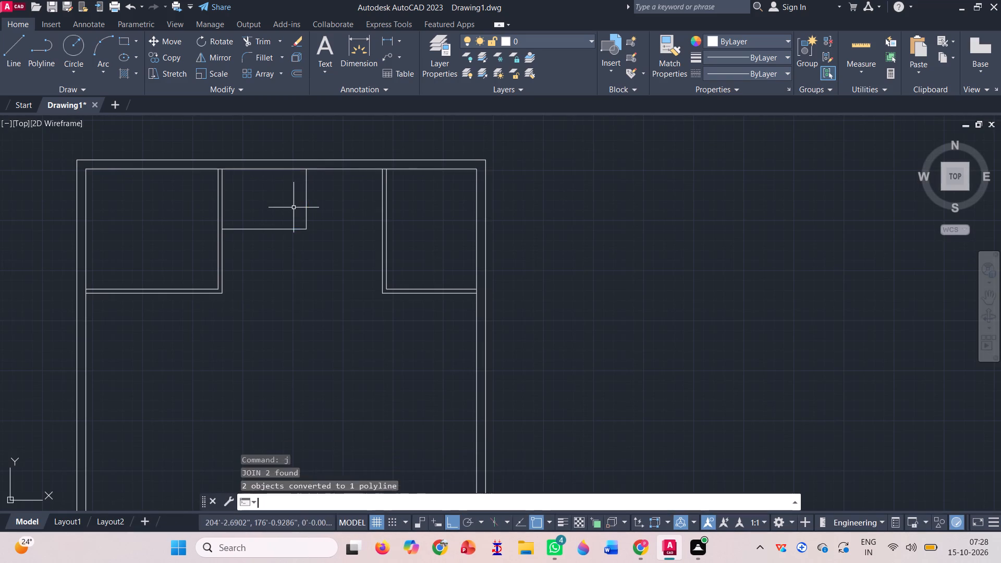
Offset the small top room's polyline outward by 0'4" to form its partition wall.
left_click(298, 72)
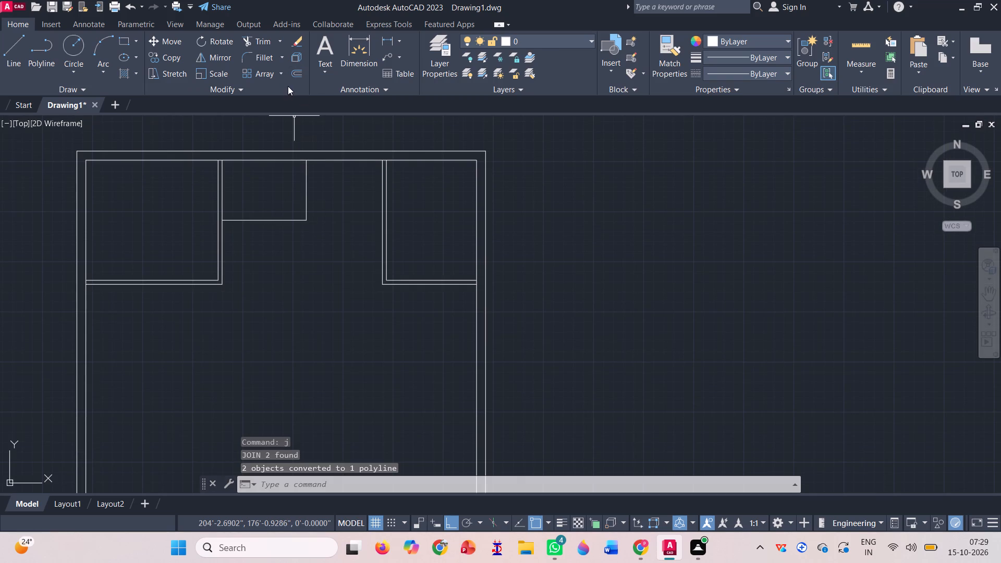
left_click(297, 71)
key("space")
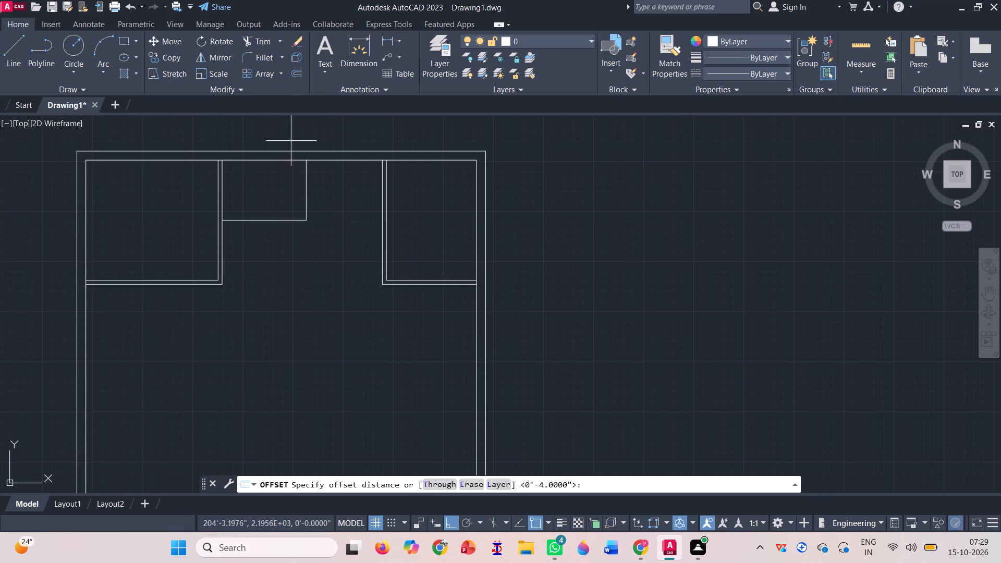
left_click(307, 217)
left_click(330, 254)
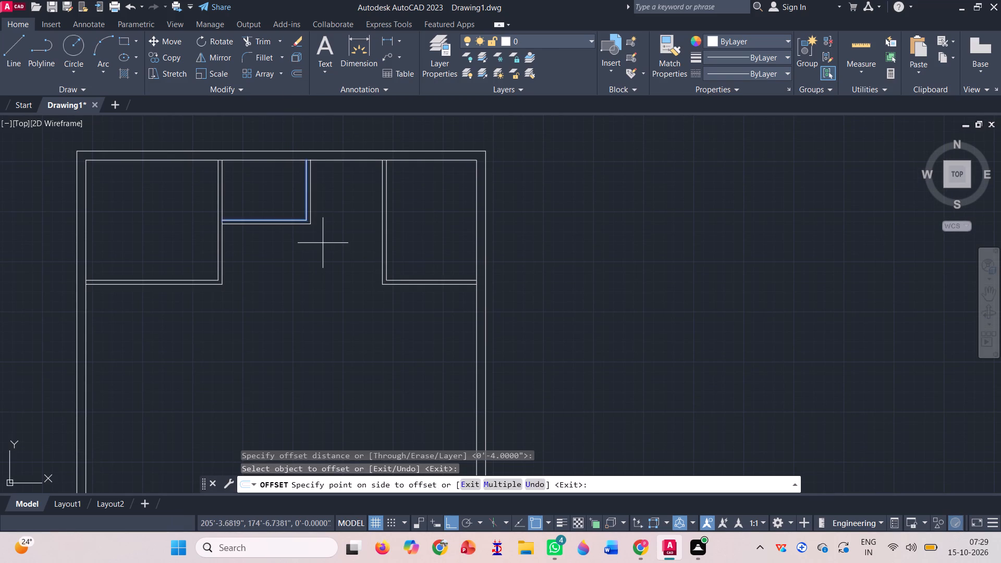
key("space")
Move the upper-right room's two partition polylines left so their vertical wall coincides with the small top room's right wall.
scroll(389, 167, "down", 1)
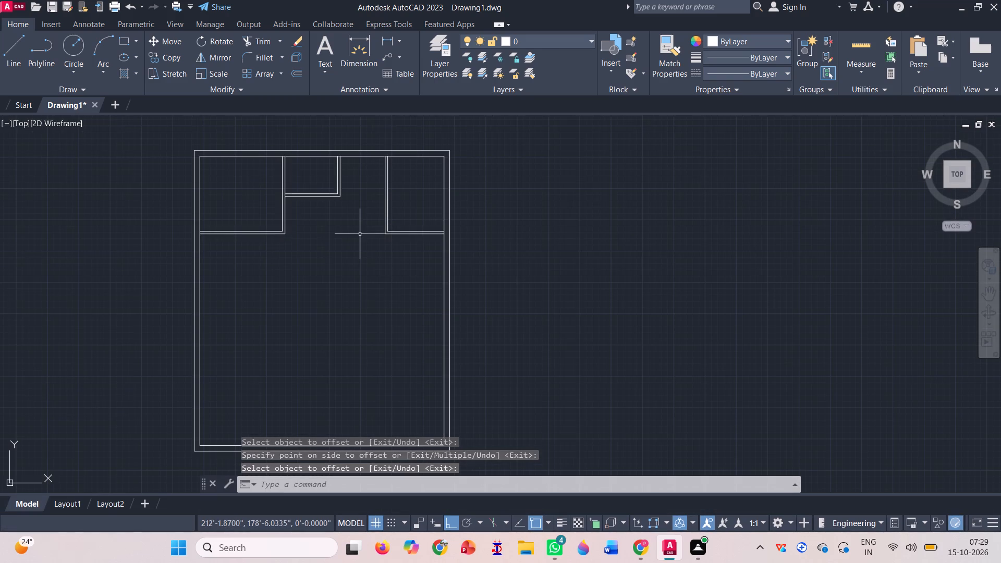
left_click(173, 44)
scroll(367, 125, "up", 2)
left_click(475, 338)
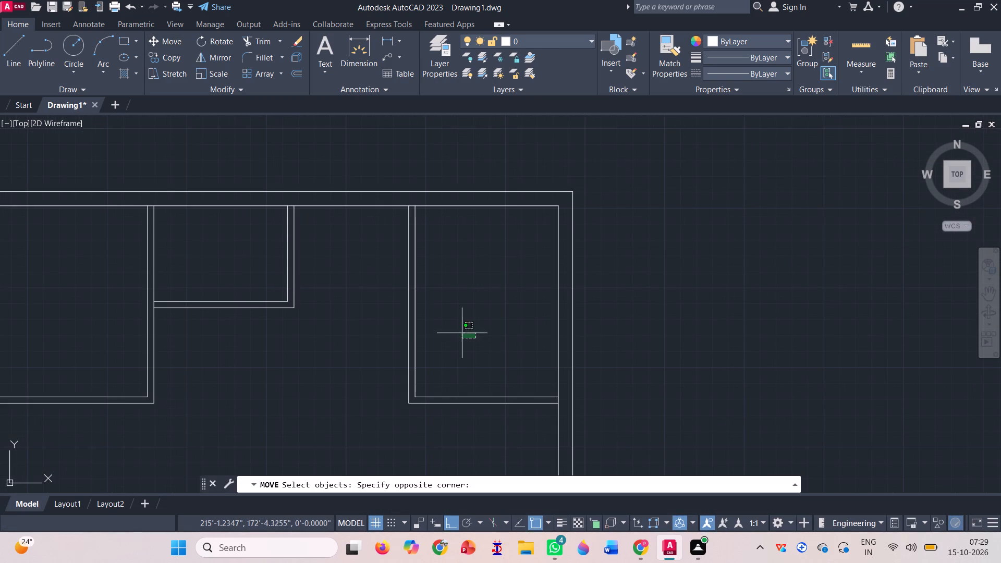
left_click(342, 283)
key("space")
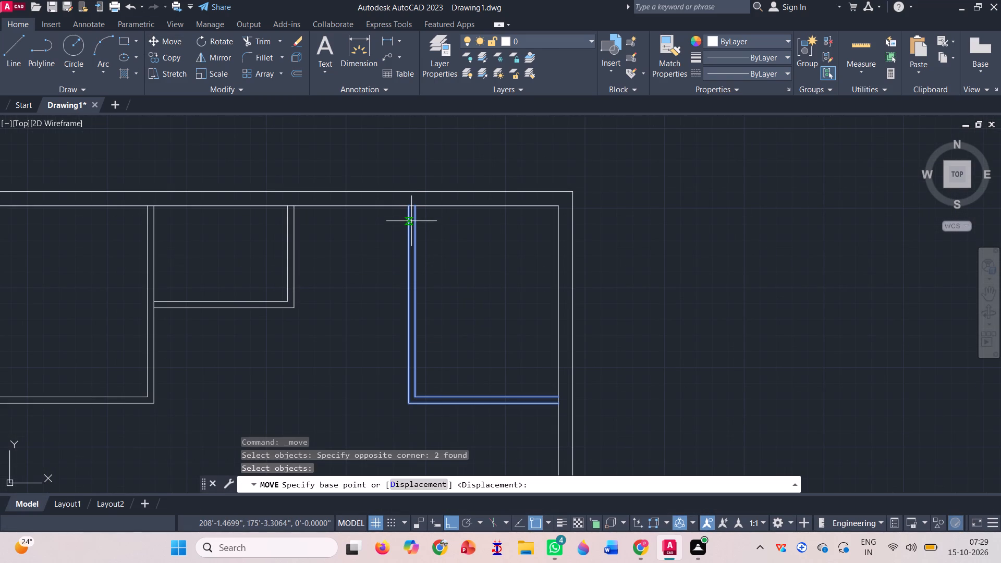
left_click(411, 205)
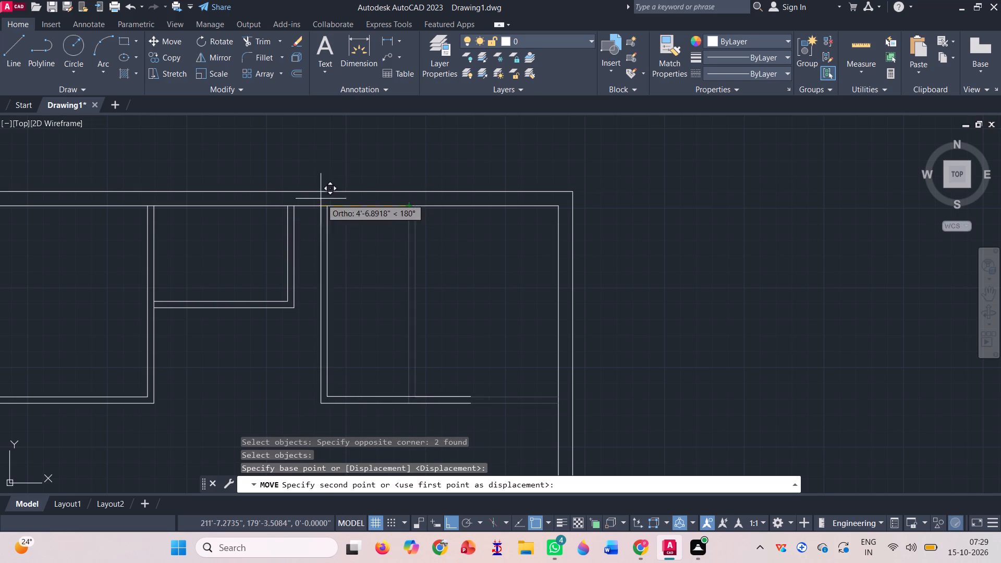
scroll(286, 211, "up", 3)
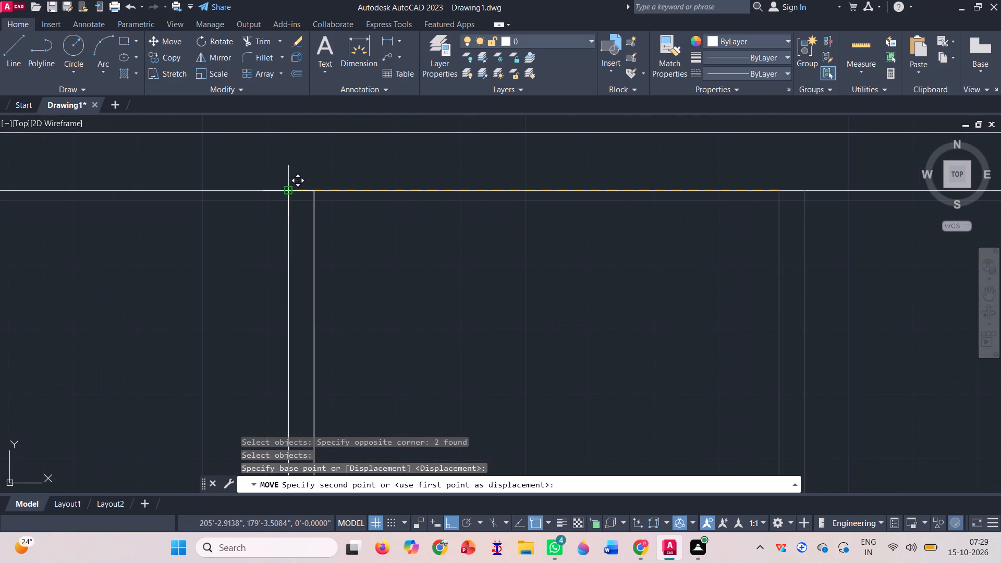
left_click(286, 190)
scroll(381, 168, "down", 4)
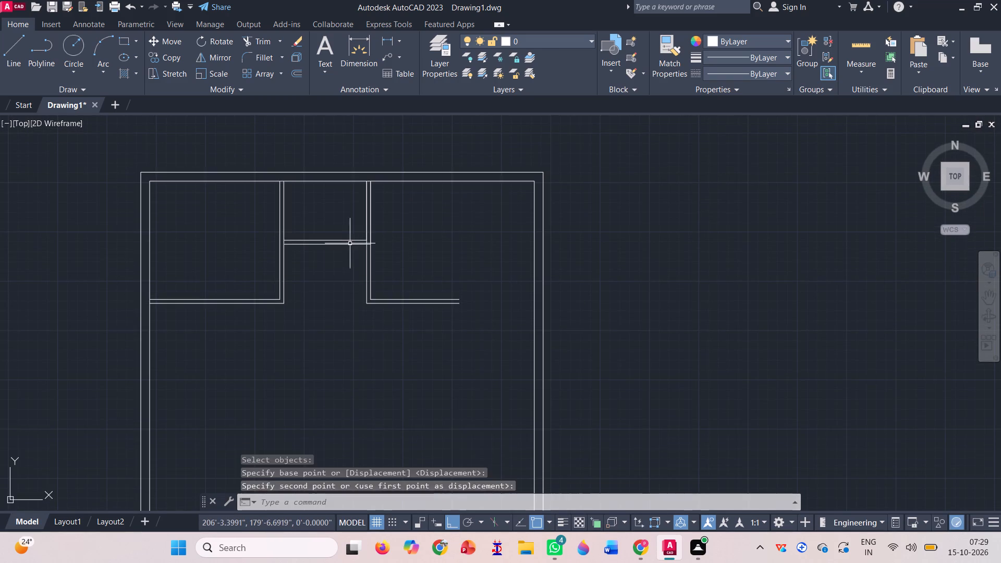
Trim the overlapping vertical line segments in the wall shared by the small top room and the upper-right room.
key("space")
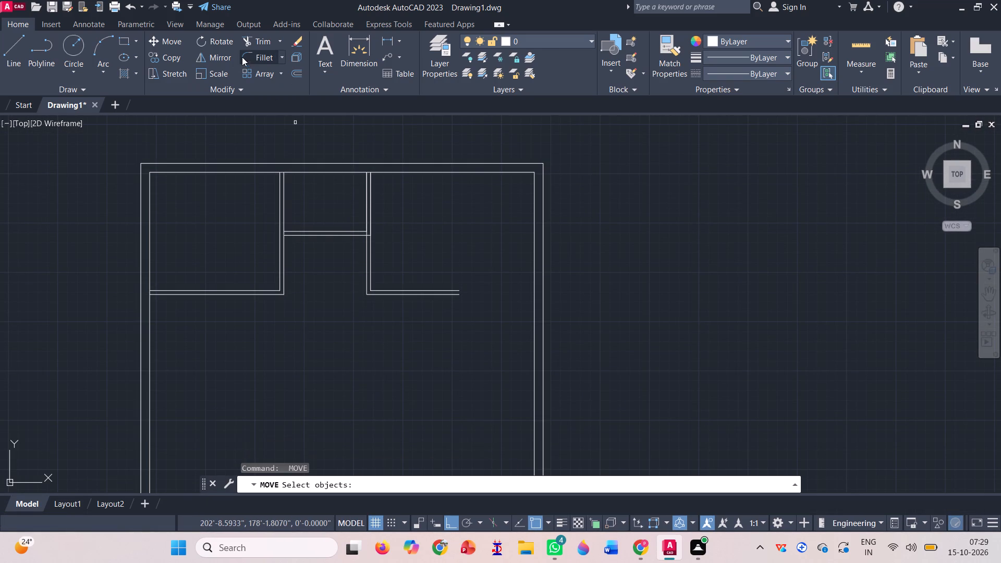
left_click(255, 39)
scroll(359, 225, "up", 2)
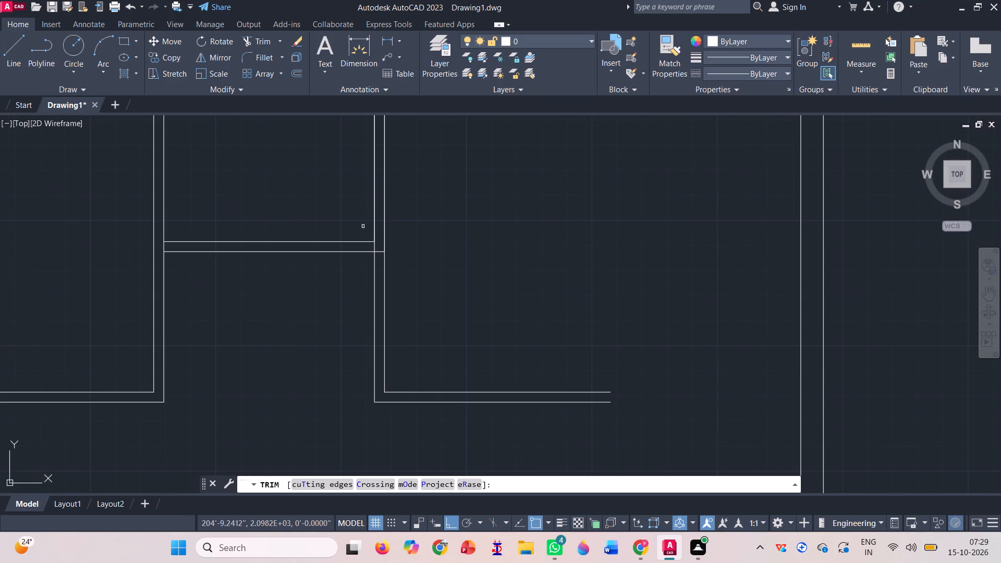
left_click(373, 216)
scroll(367, 216, "down", 2)
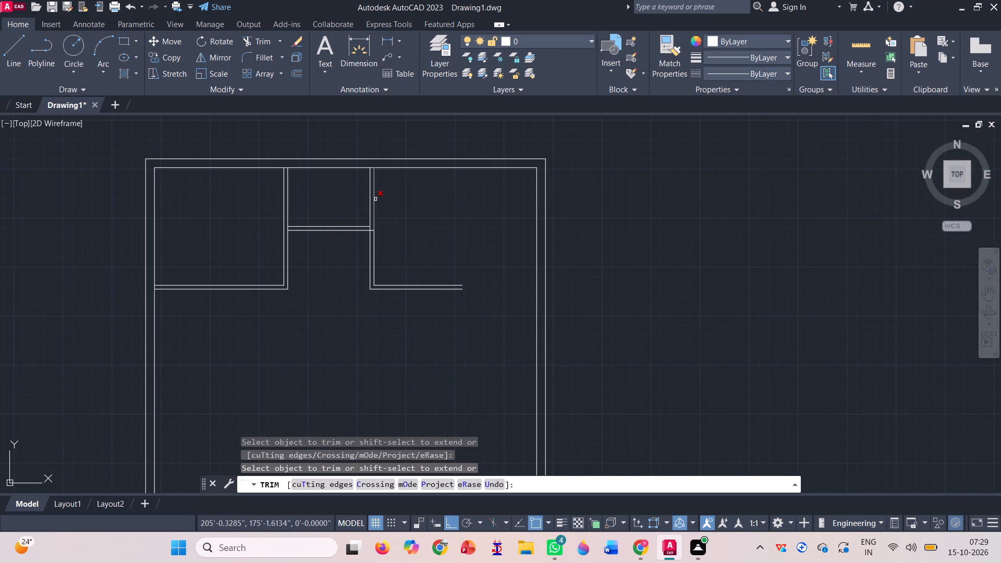
left_click(375, 199)
key("space")
Draw room lines from where the upper-left room's lower partition meets the inner left wall: 7' right, 5' down, and 7' back left.
scroll(373, 187, "down", 1)
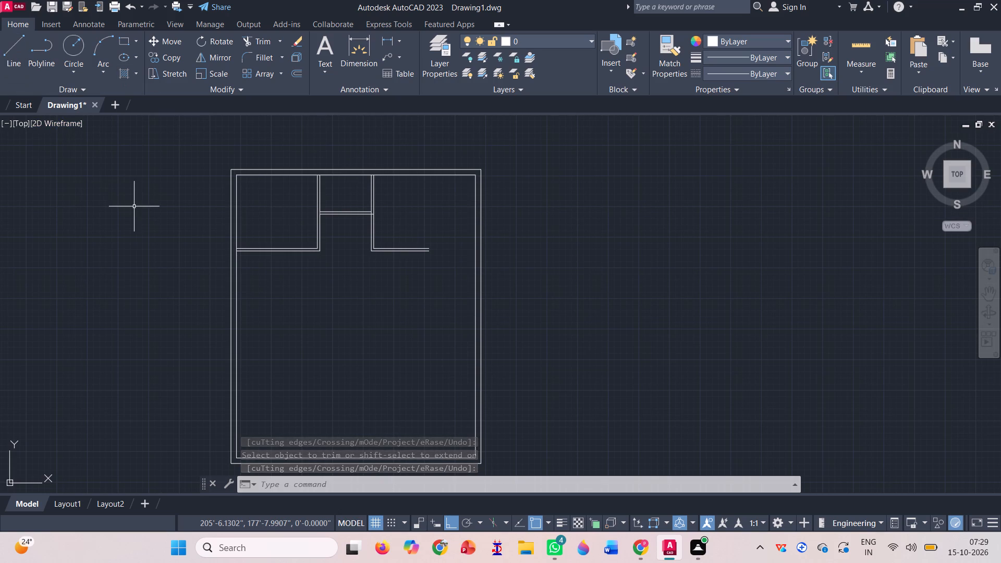
key("l")
key("Return")
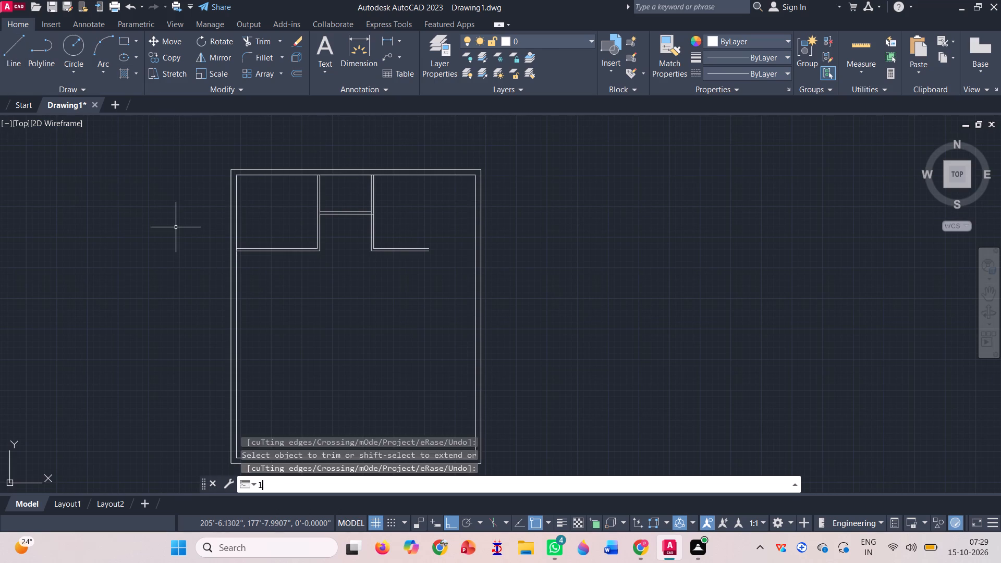
scroll(240, 252, "up", 4)
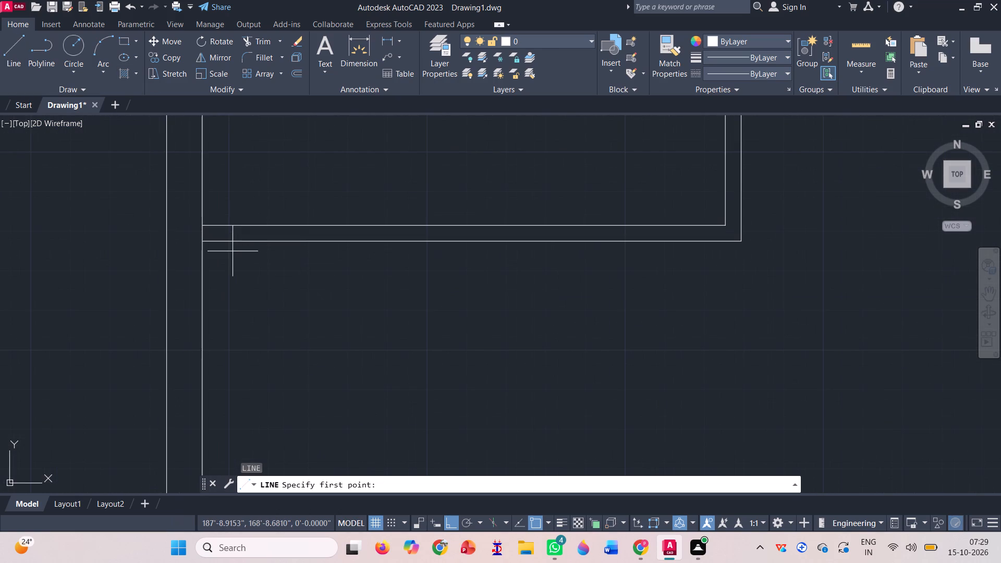
left_click(204, 241)
scroll(95, 264, "down", 2)
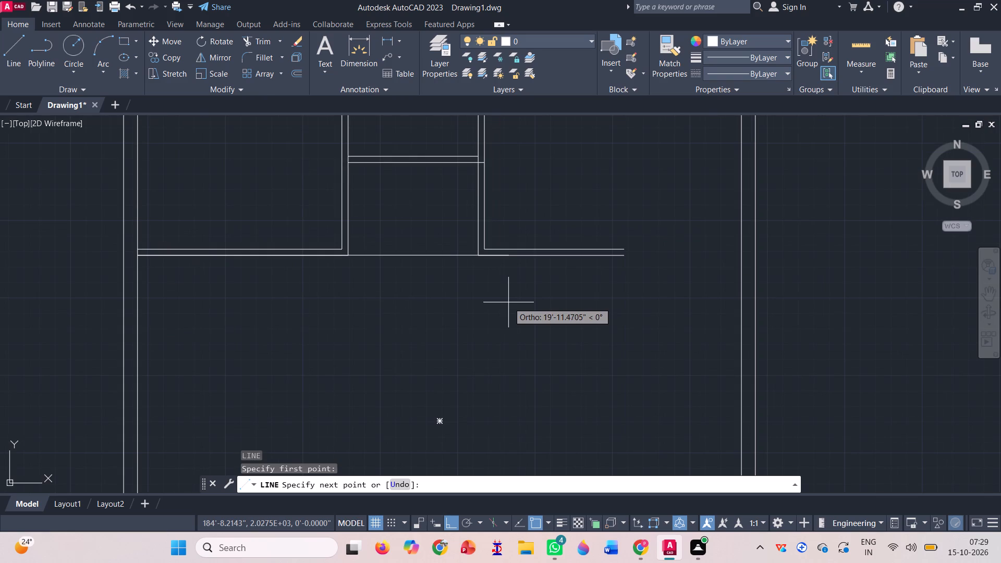
key("5")
key("BackSpace")
type("7'")
key("Return")
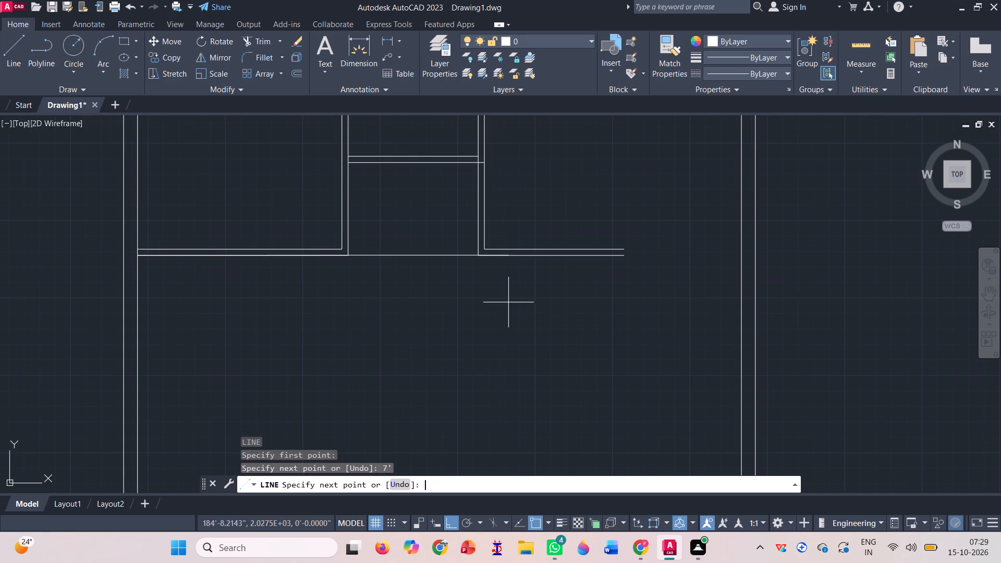
scroll(571, 248, "down", 2)
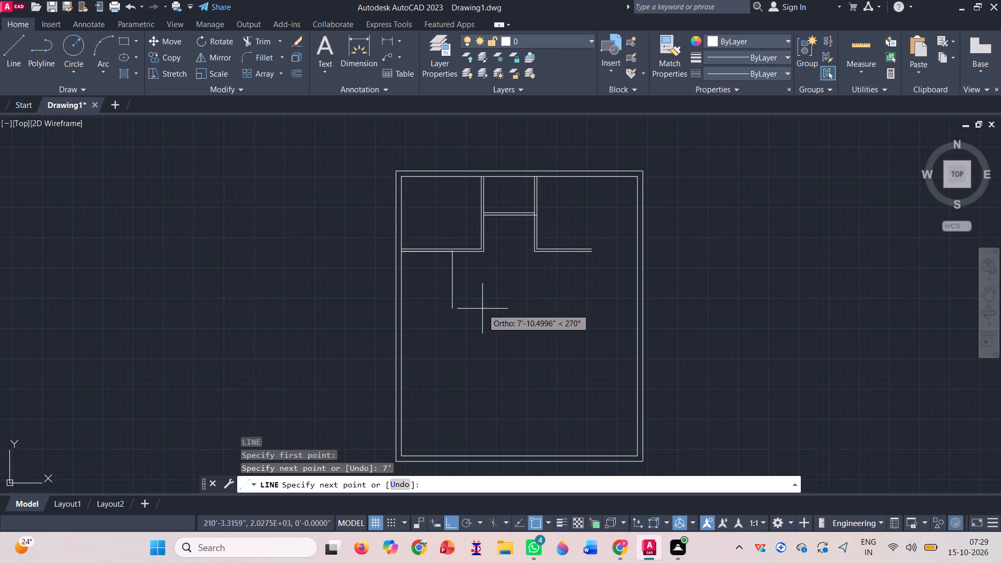
type("5'")
key("Return")
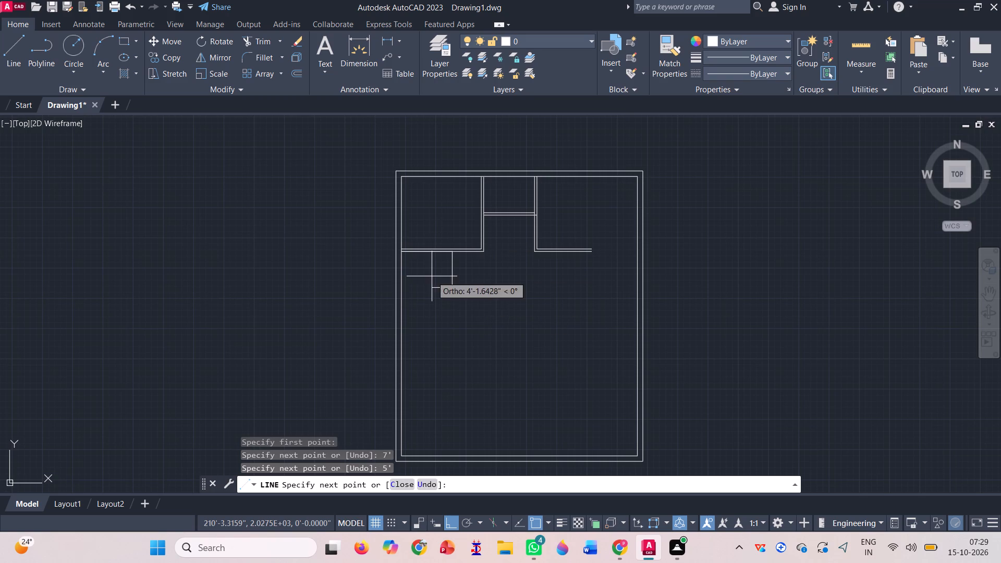
scroll(416, 277, "up", 2)
type("7'")
key("Return")
key("Return")
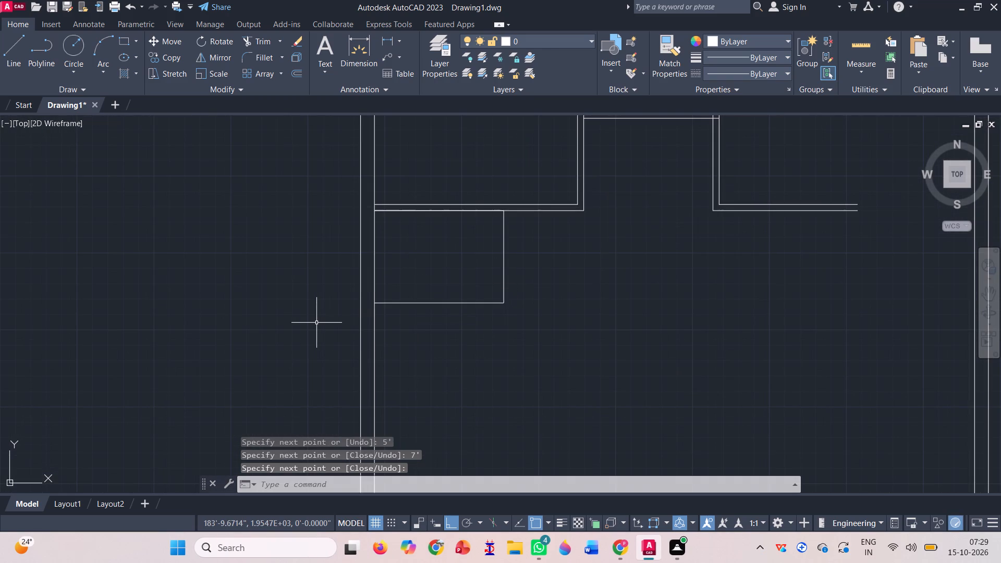
Erase the small left room's 7' top line that overlaps the upper-left room's lower partition.
left_click(450, 209)
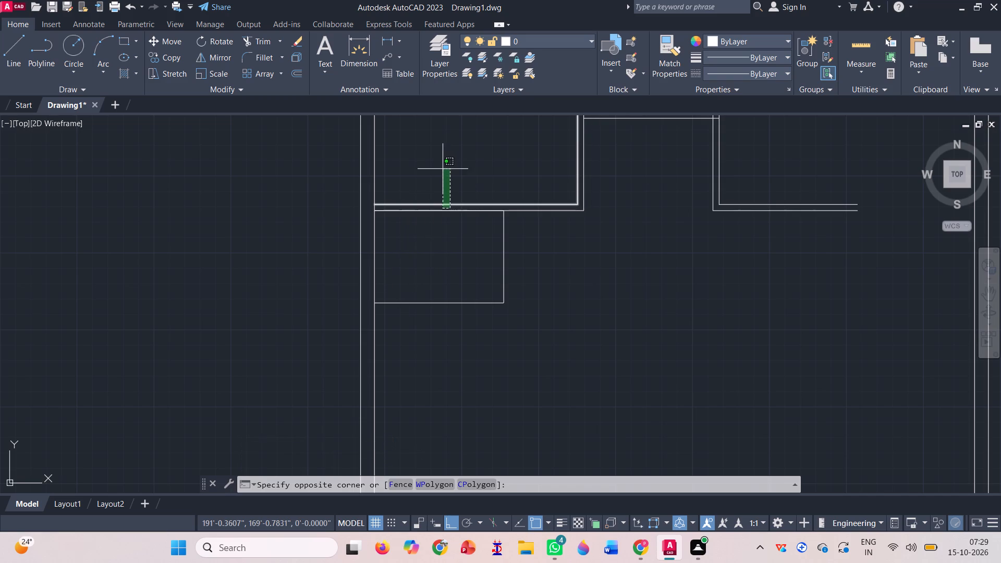
scroll(445, 207, "up", 7)
left_click(451, 214)
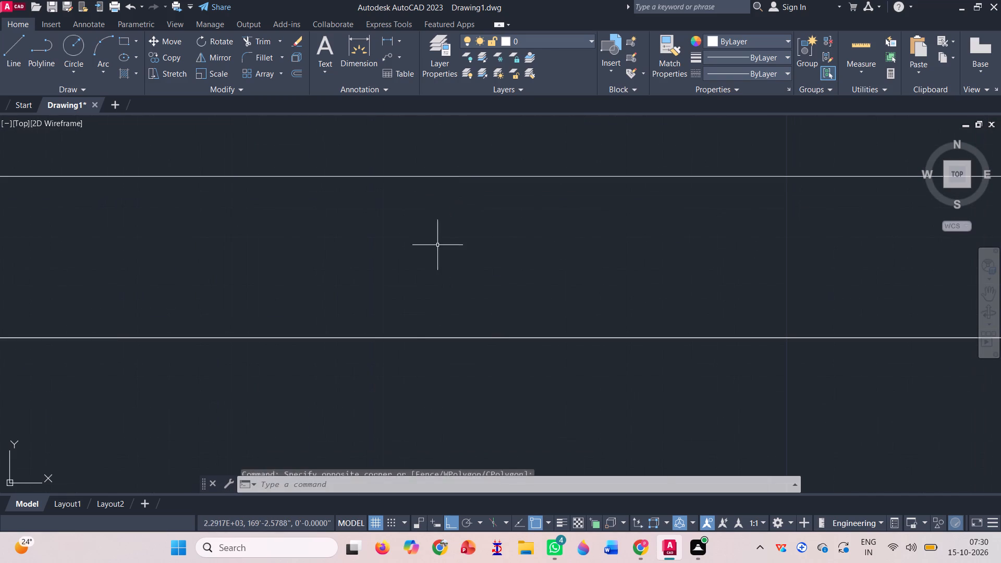
left_click(421, 337)
scroll(373, 284, "down", 3)
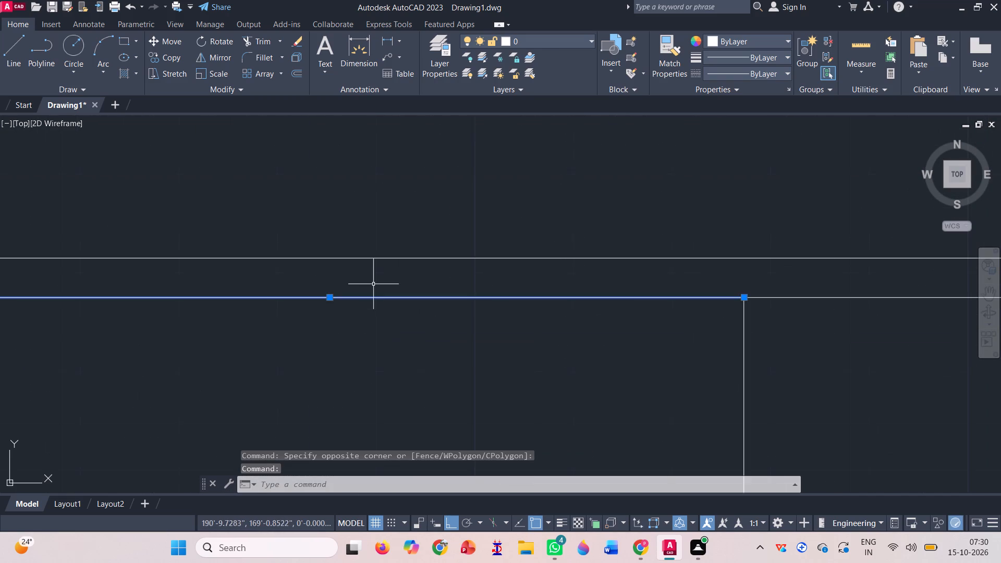
scroll(373, 284, "down", 2)
scroll(428, 184, "down", 1)
key("Delete")
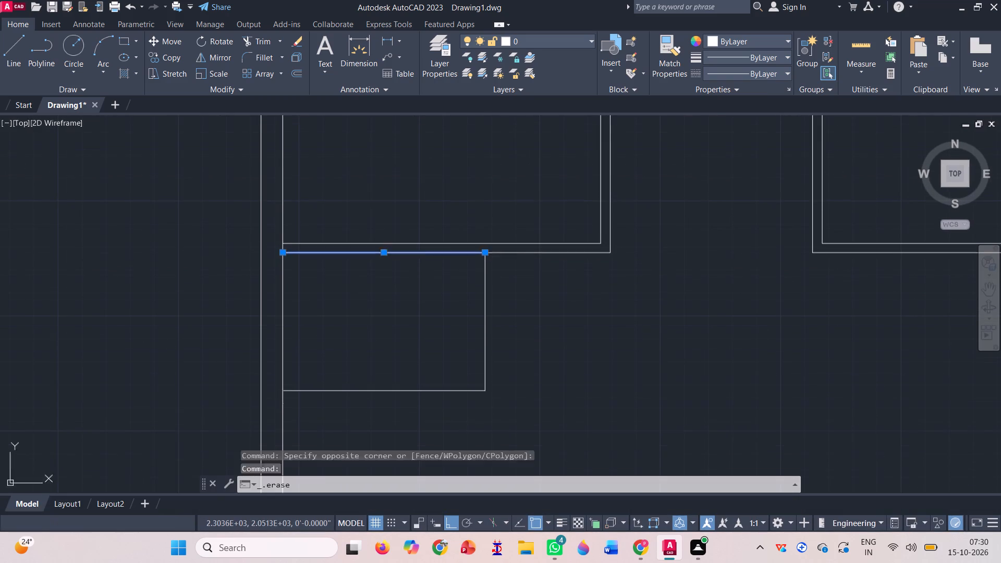
Join the small left room's remaining right and bottom lines into one polyline.
left_click(546, 424)
left_click(401, 383)
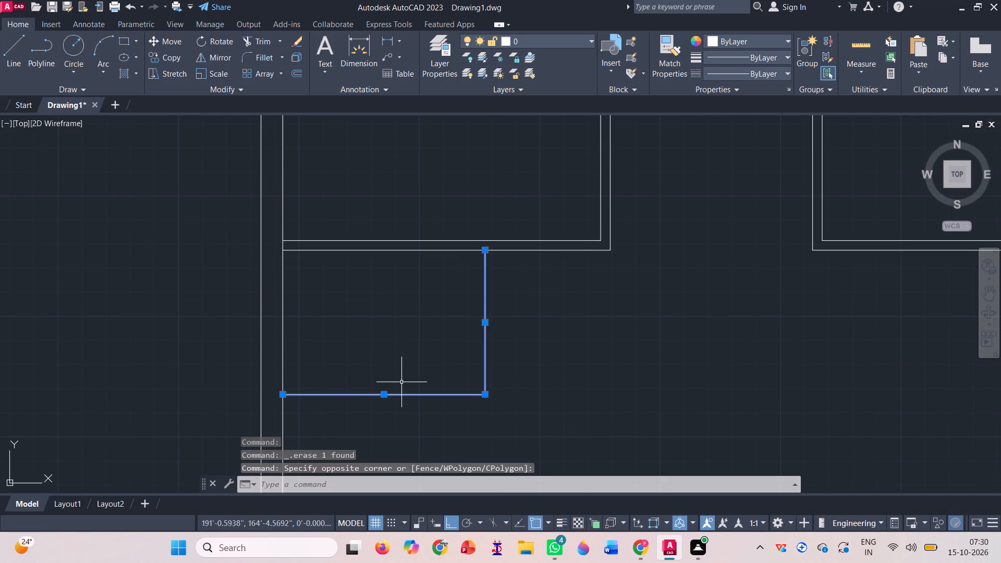
key("j")
key("Return")
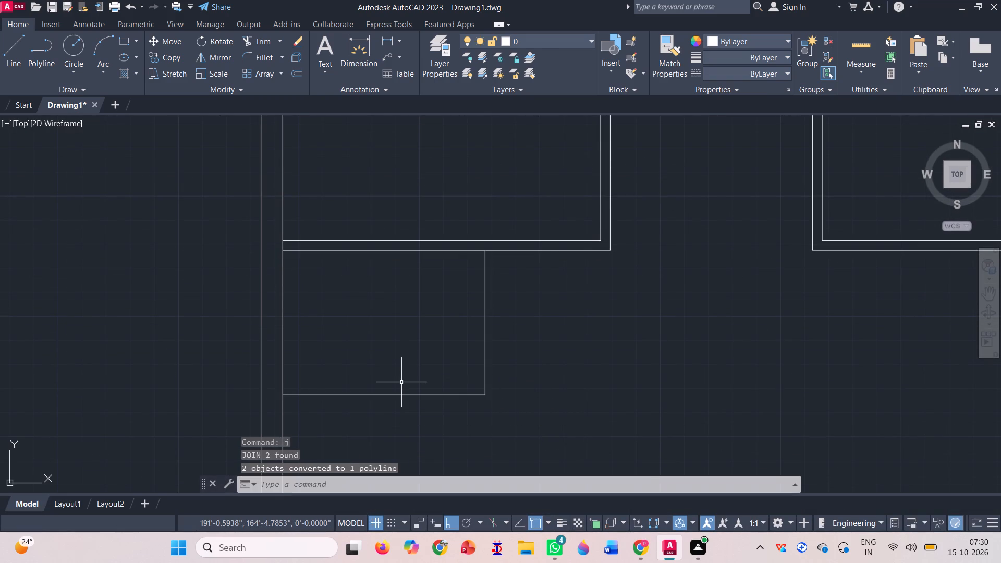
Offset the small left room's polyline outward by 0'4" to form its partition wall.
left_click(292, 72)
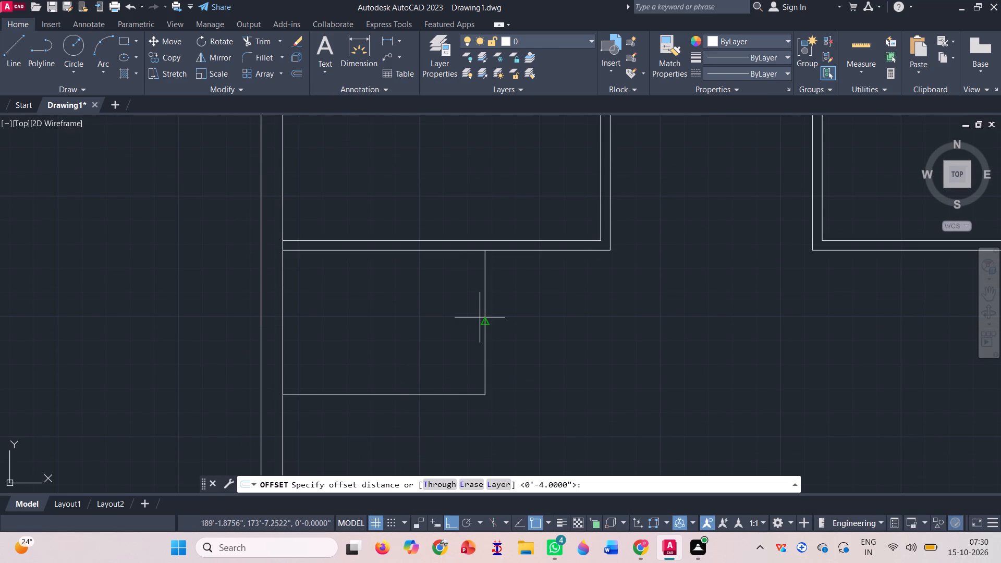
key("Return")
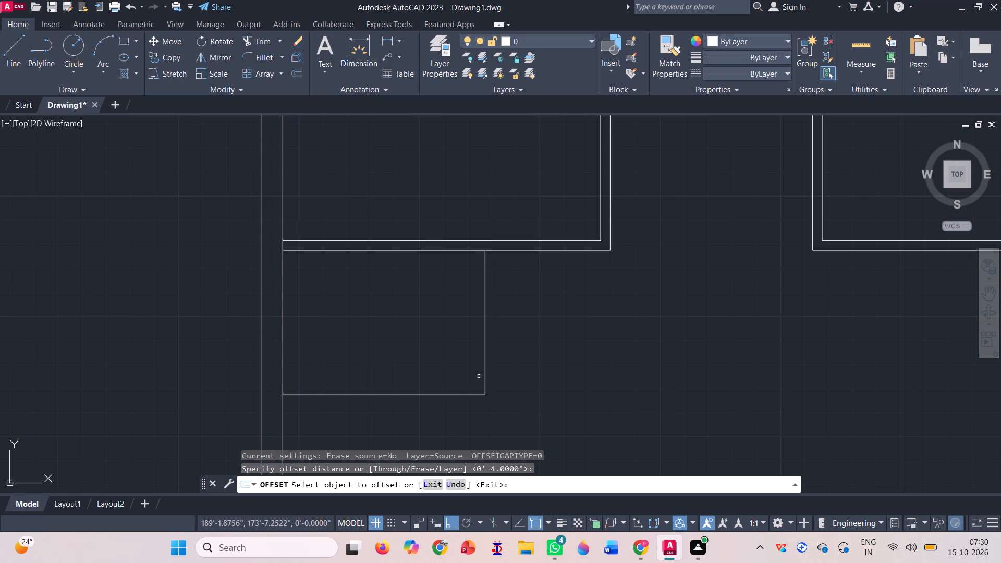
left_click(484, 380)
left_click(516, 397)
scroll(343, 164, "down", 2)
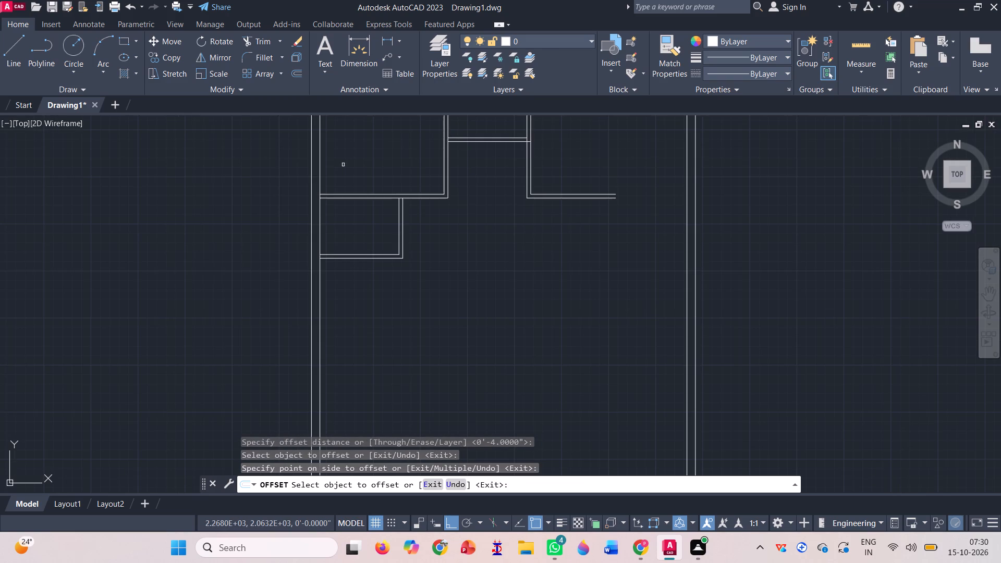
key("Return")
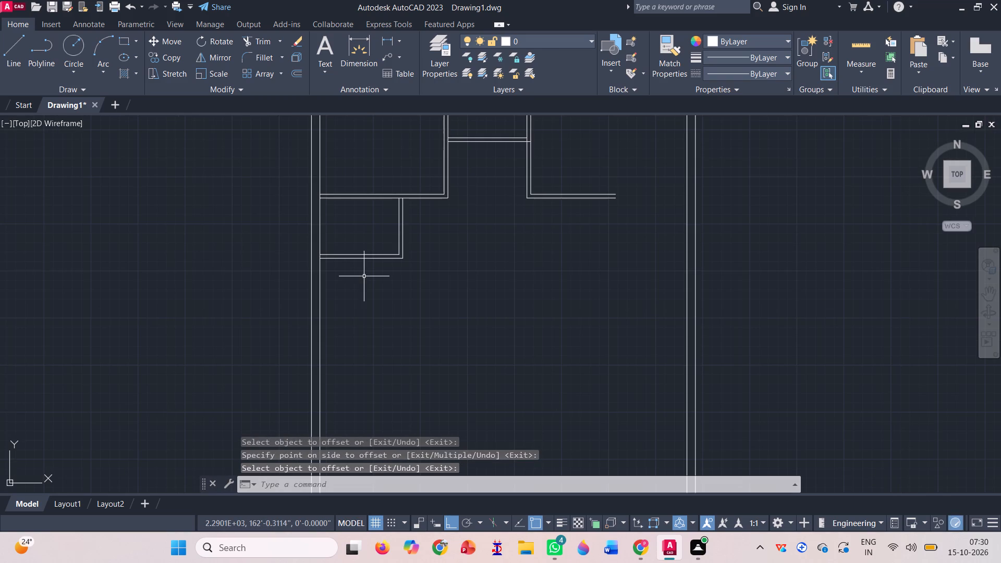
Draw room lines from where the small left room's lower partition meets the inner left wall: 11' down, 11' right, 11' up, and left to that partition's outer corner.
key("l")
key("Return")
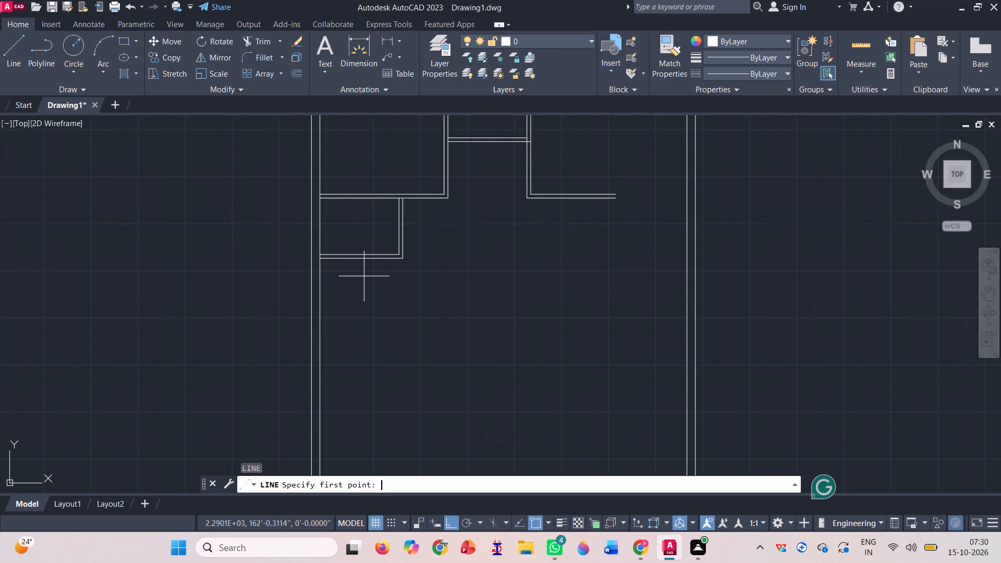
scroll(343, 269, "up", 3)
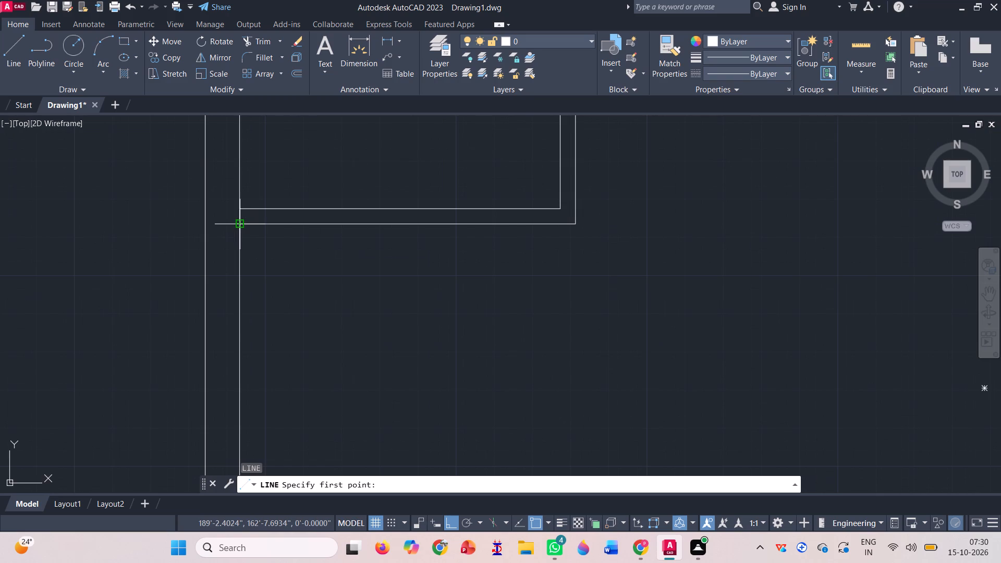
left_click(242, 226)
scroll(383, 180, "down", 2)
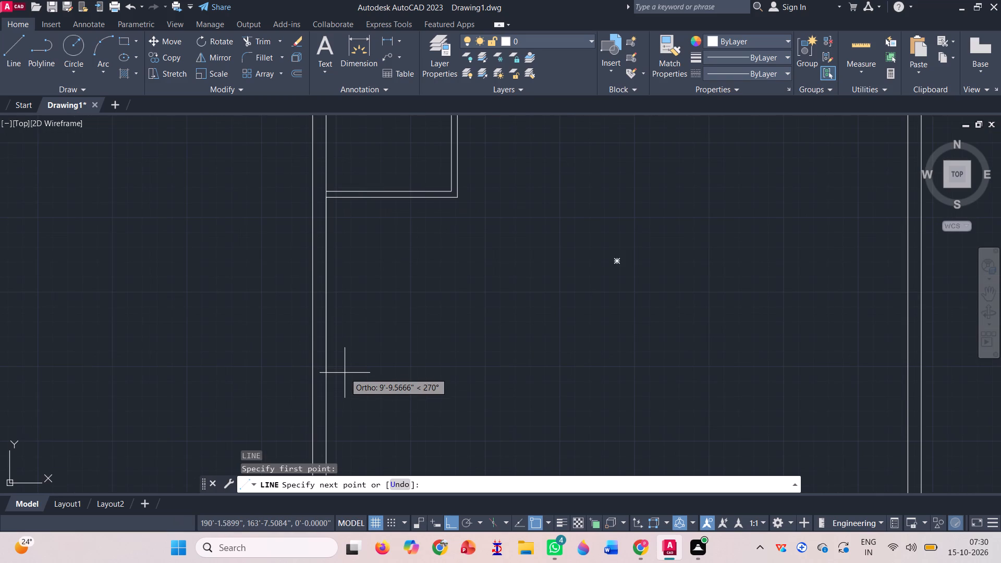
type("11")
key("apostrophe")
key("Return")
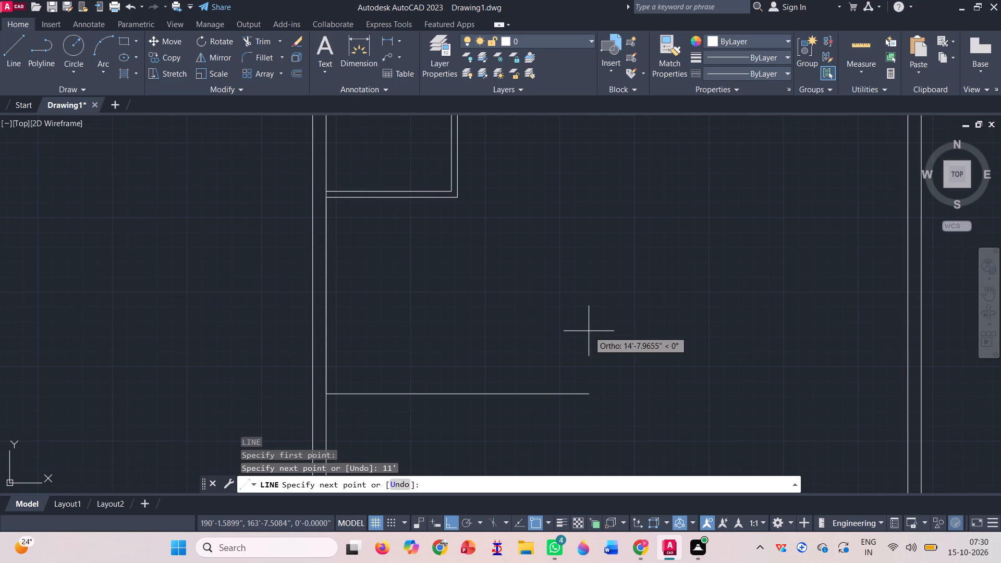
type("11")
key("apostrophe")
key("Return")
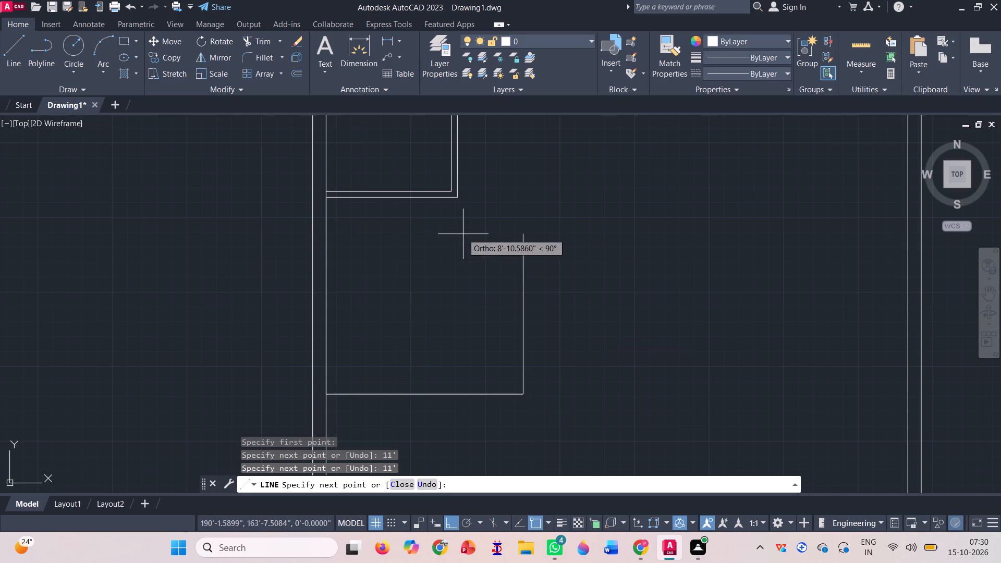
type("11'")
key("Return")
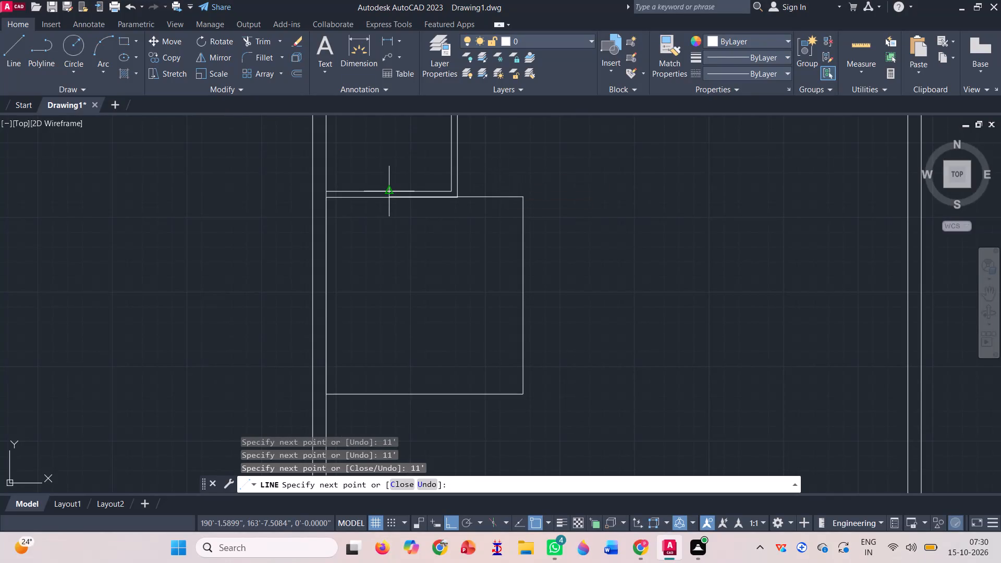
scroll(456, 195, "up", 3)
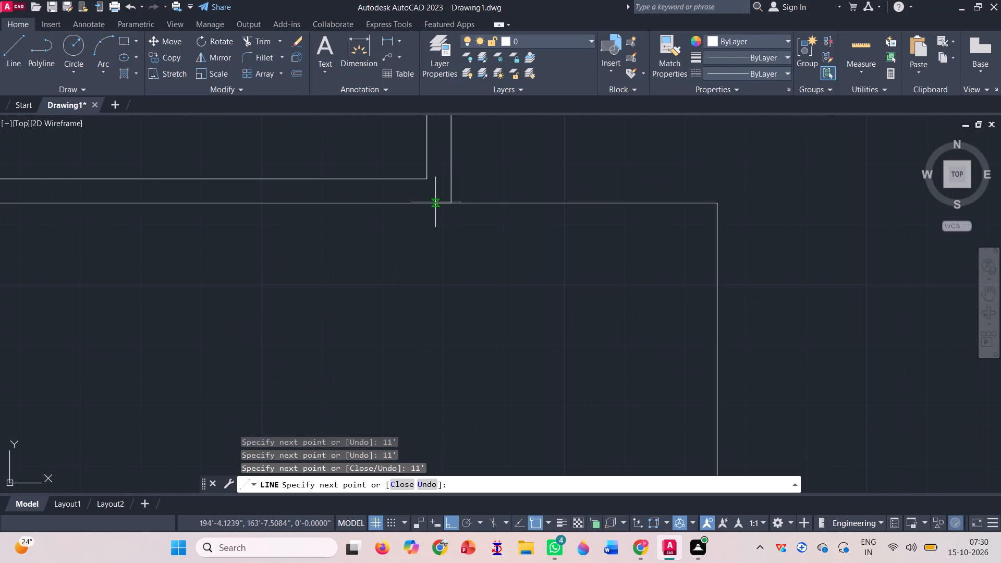
left_click(450, 201)
key("space")
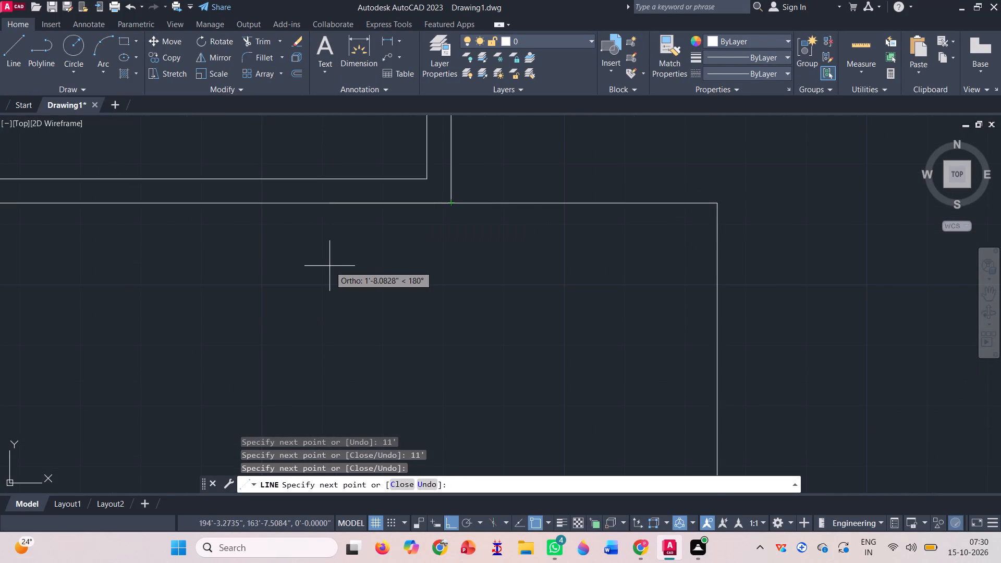
scroll(329, 256, "down", 3)
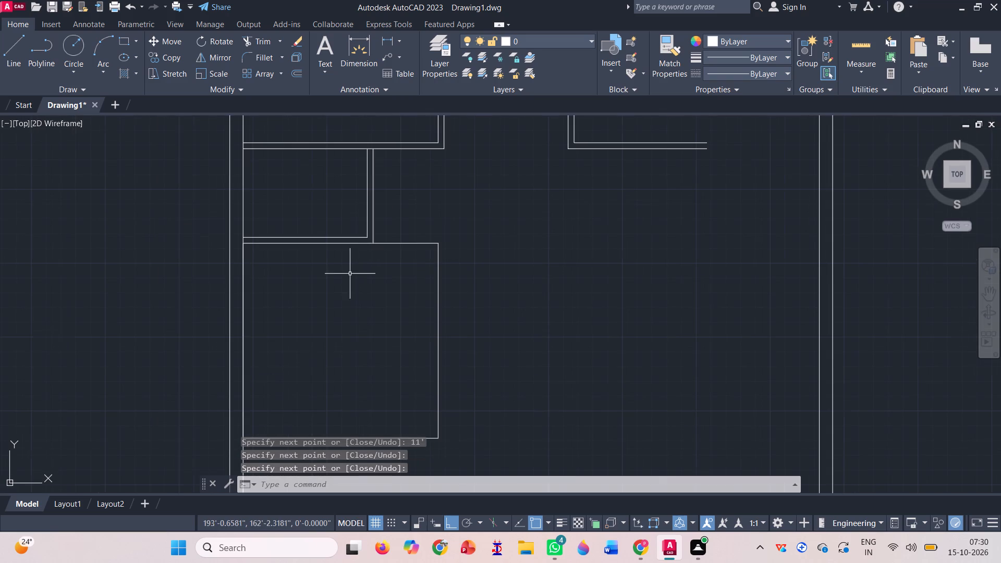
Erase the new 11' room's left line that overlaps the inner left wall.
left_click(243, 351)
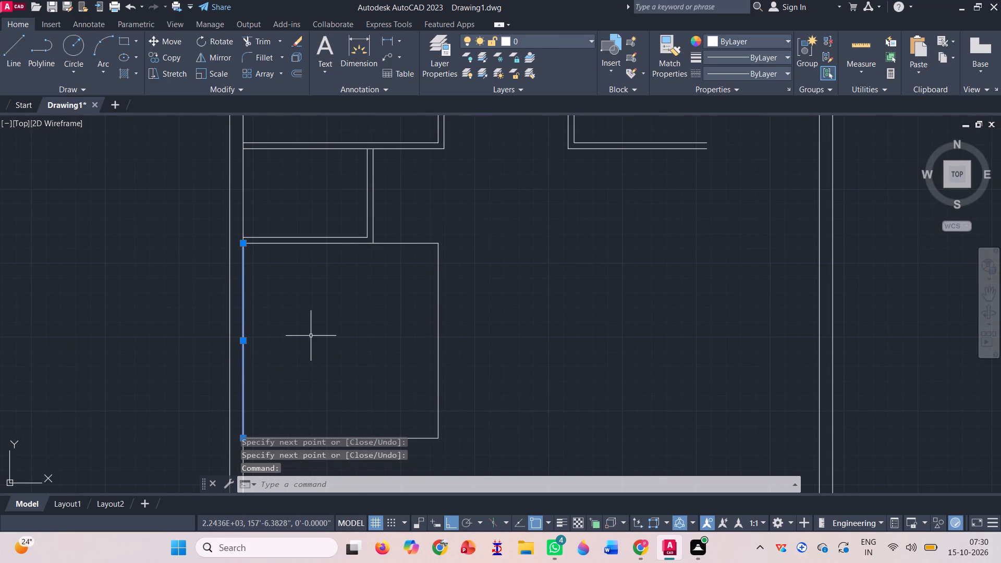
key("Delete")
Join the 11' room's top, right and bottom lines into one polyline.
scroll(460, 322, "down", 1)
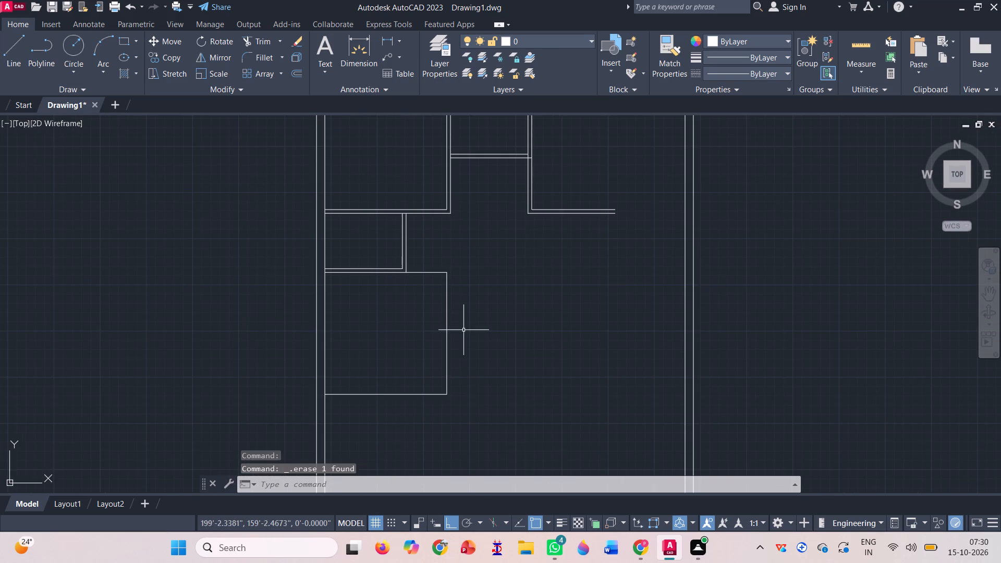
left_click(460, 409)
left_click(433, 262)
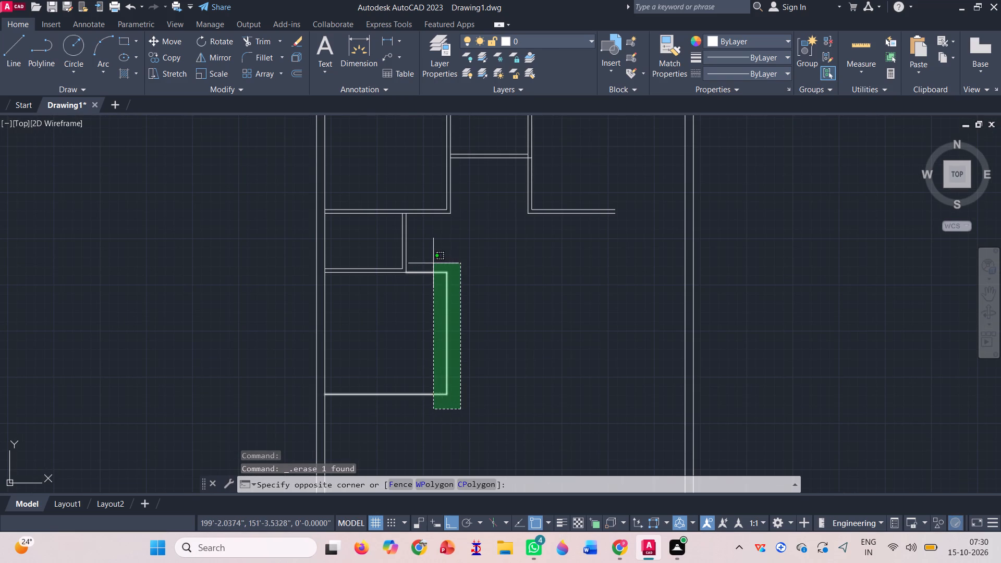
key("j")
key("Return")
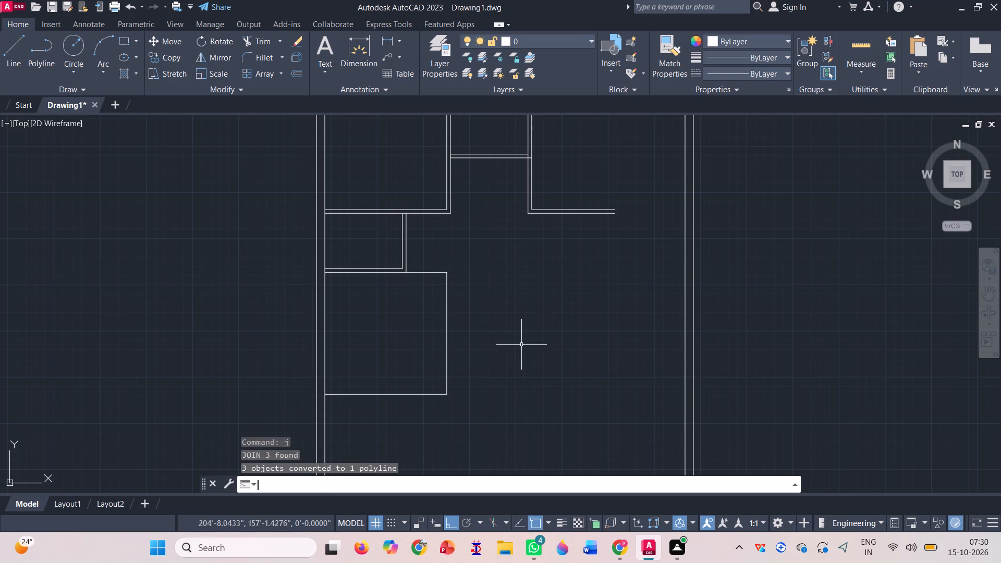
Offset the 11' room's polyline outward by 0'4" to form its partition wall.
left_click(293, 68)
key("Return")
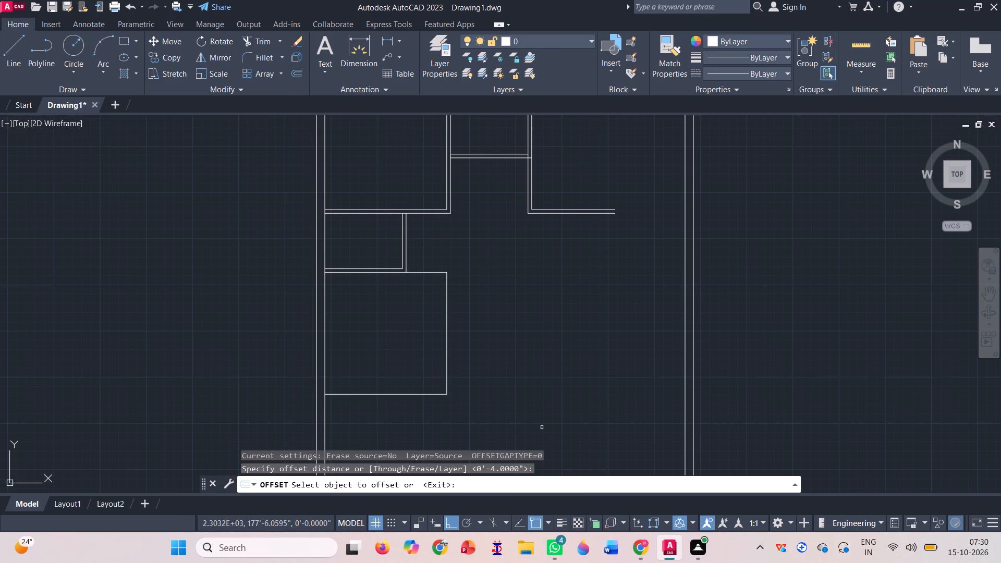
left_click(445, 372)
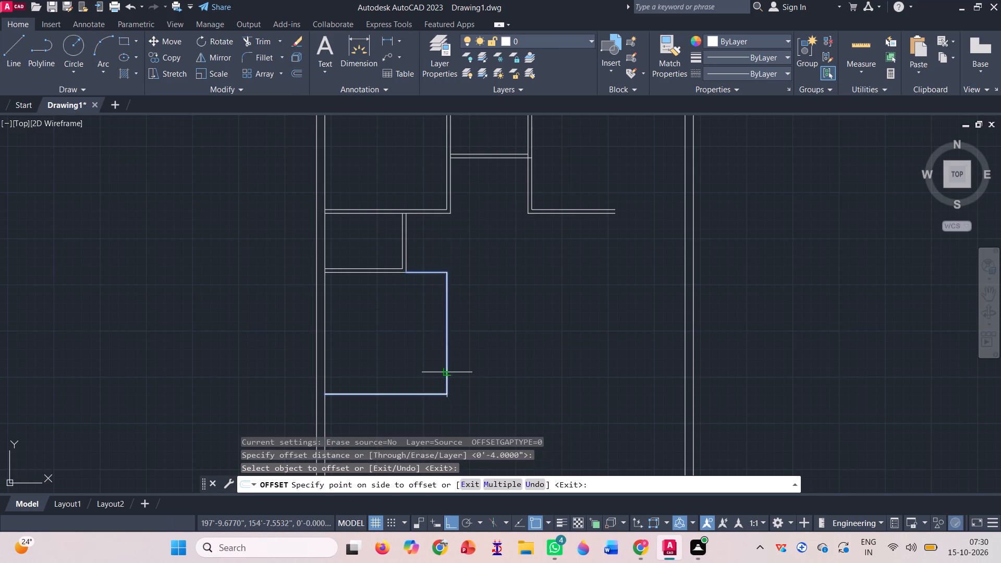
left_click(478, 383)
scroll(408, 324, "down", 1)
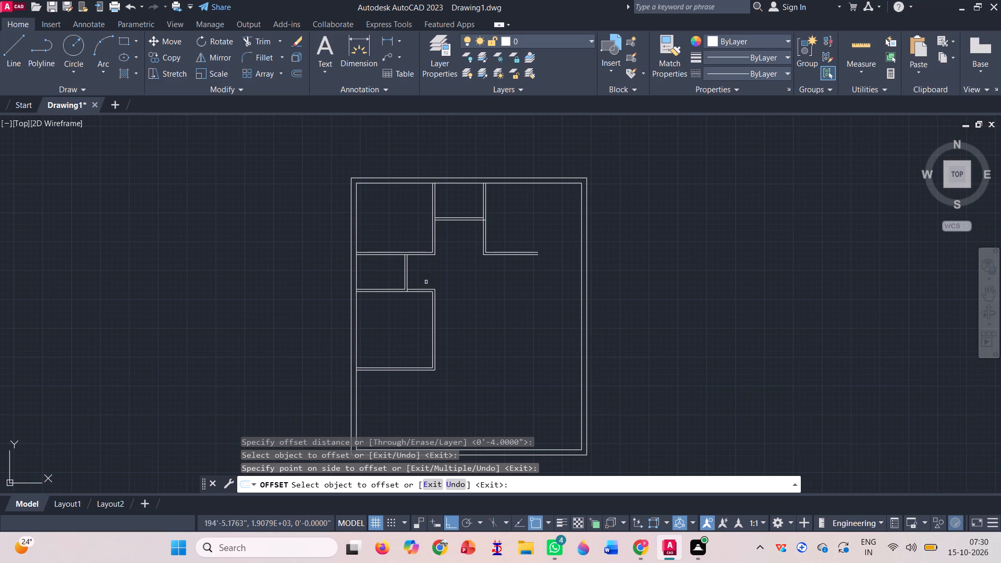
scroll(426, 284, "down", 1)
scroll(430, 399, "up", 1)
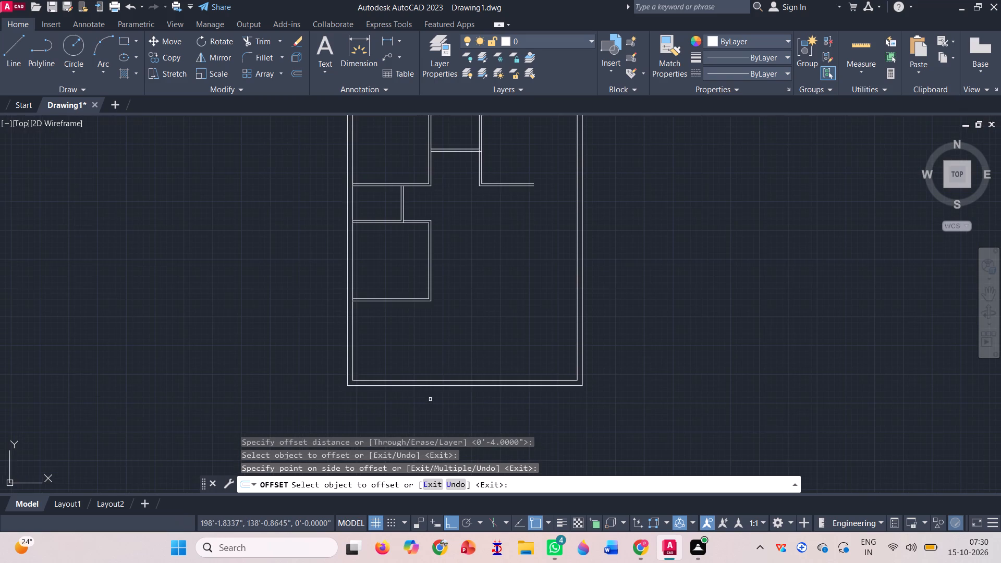
key("space")
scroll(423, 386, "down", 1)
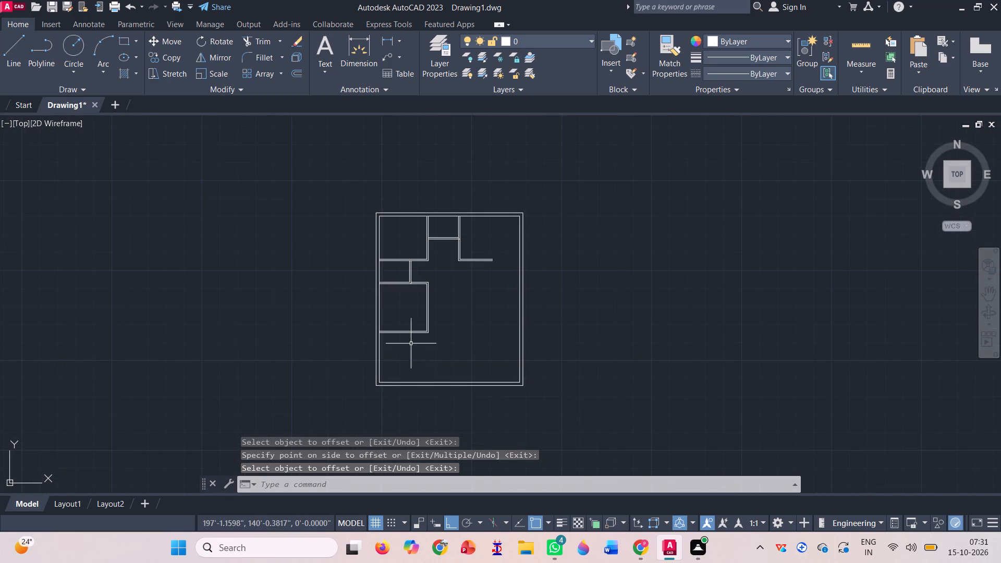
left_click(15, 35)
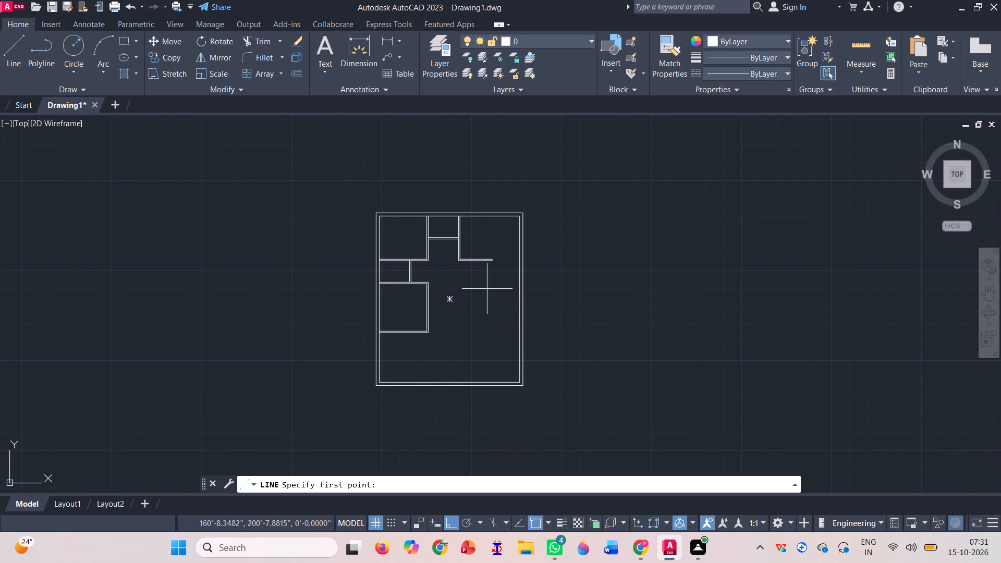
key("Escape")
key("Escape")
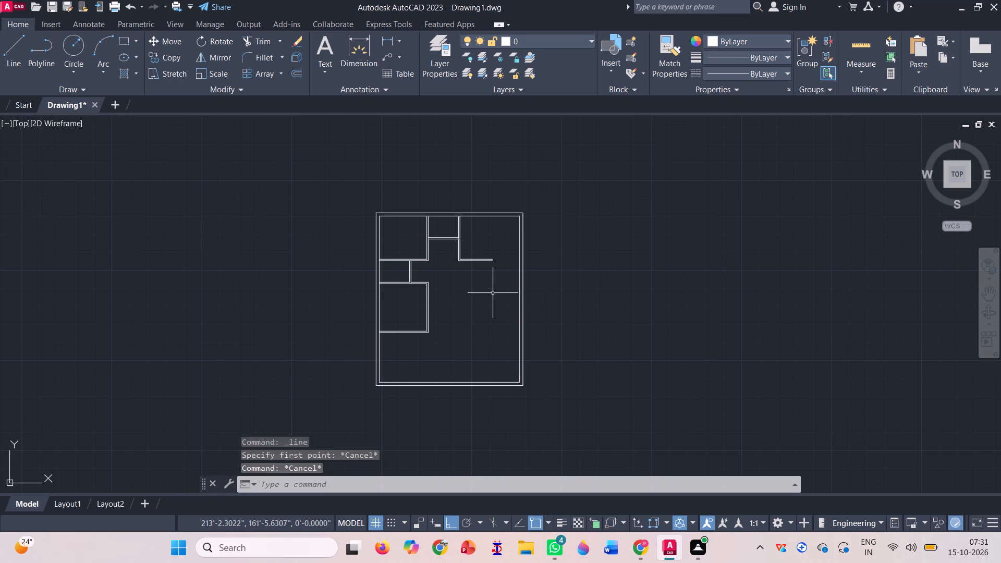
Draw a vertical construction line through the open right end of the upper-right room's lower partition.
type("xl")
key("Return")
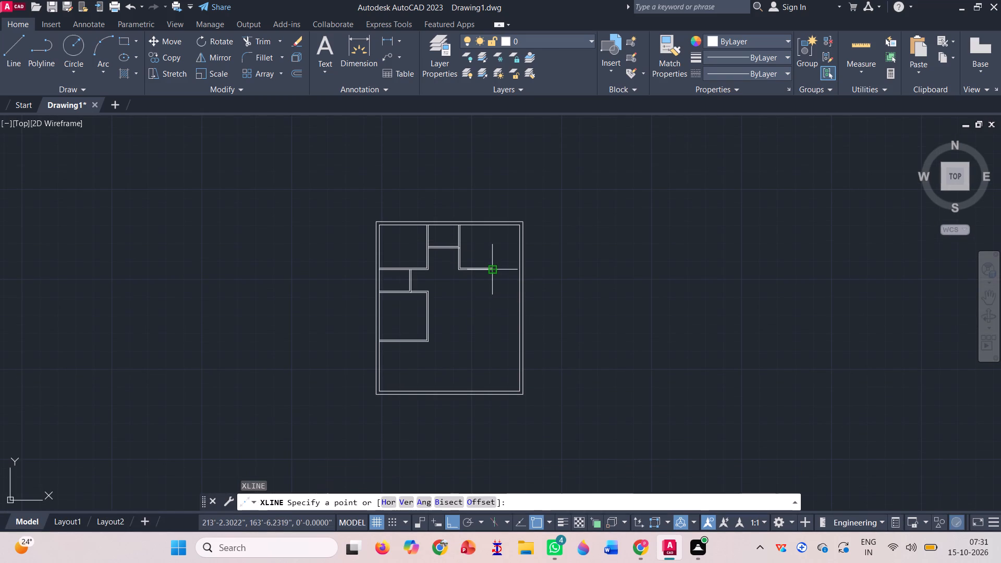
scroll(489, 264, "up", 6)
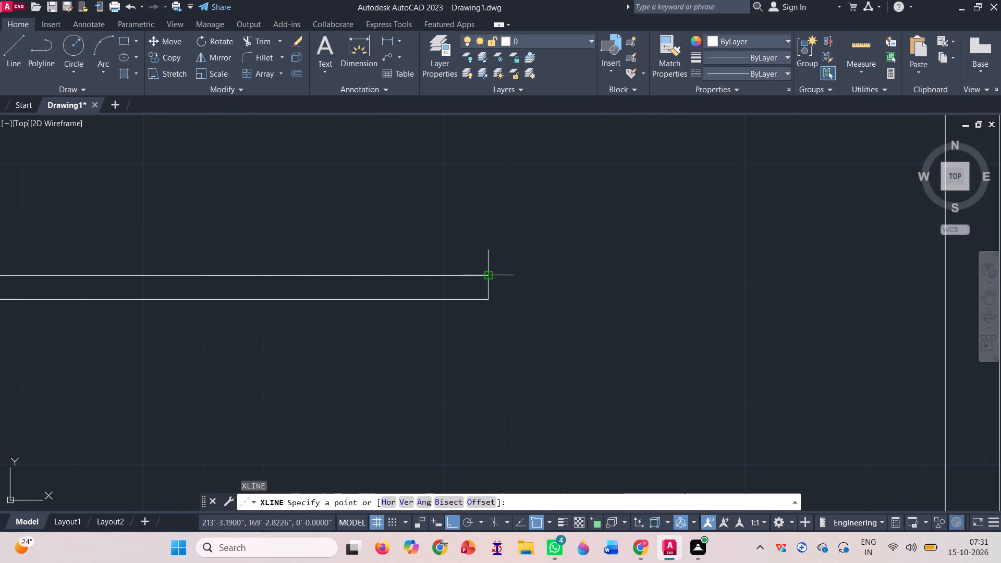
left_click(485, 274)
scroll(499, 358, "down", 6)
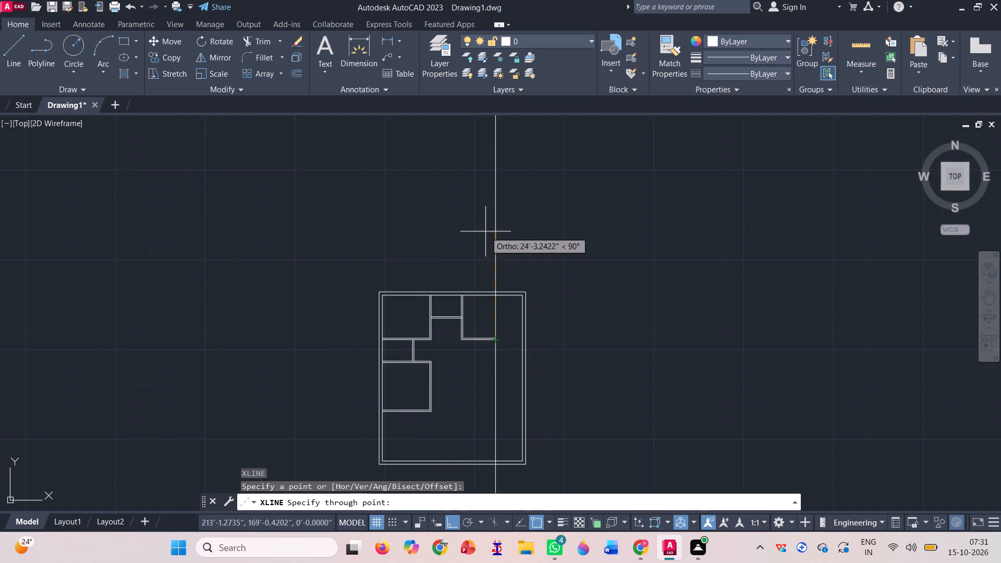
left_click(480, 205)
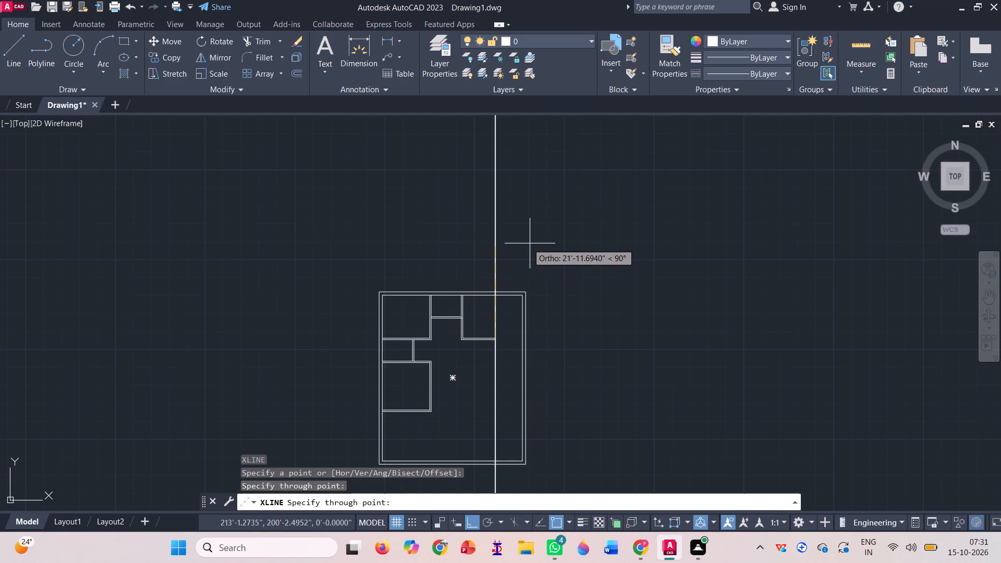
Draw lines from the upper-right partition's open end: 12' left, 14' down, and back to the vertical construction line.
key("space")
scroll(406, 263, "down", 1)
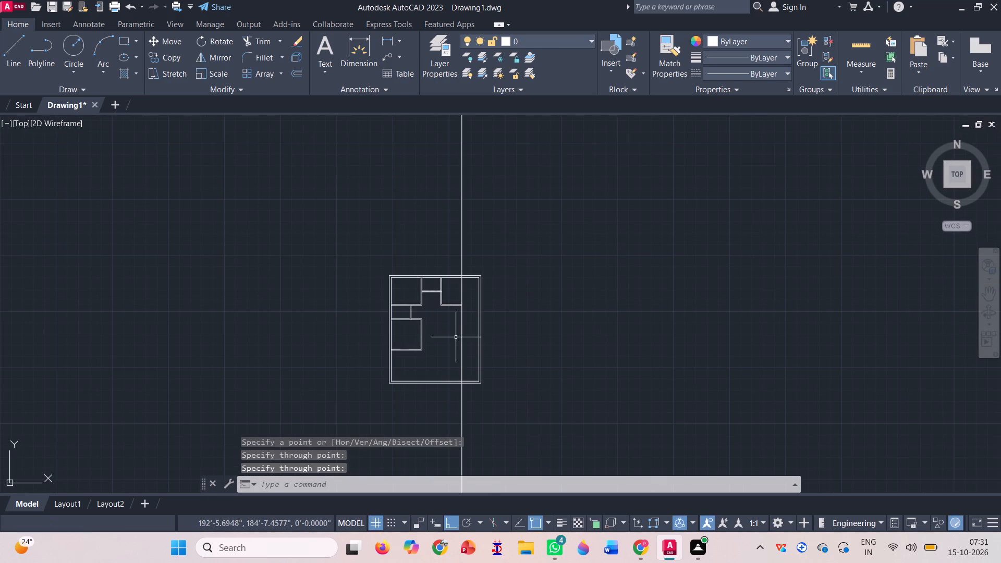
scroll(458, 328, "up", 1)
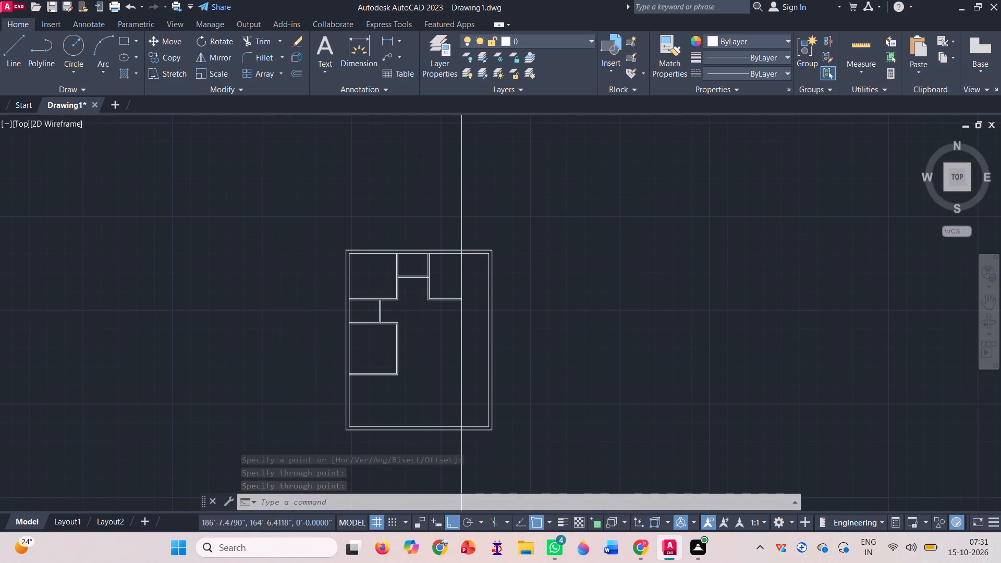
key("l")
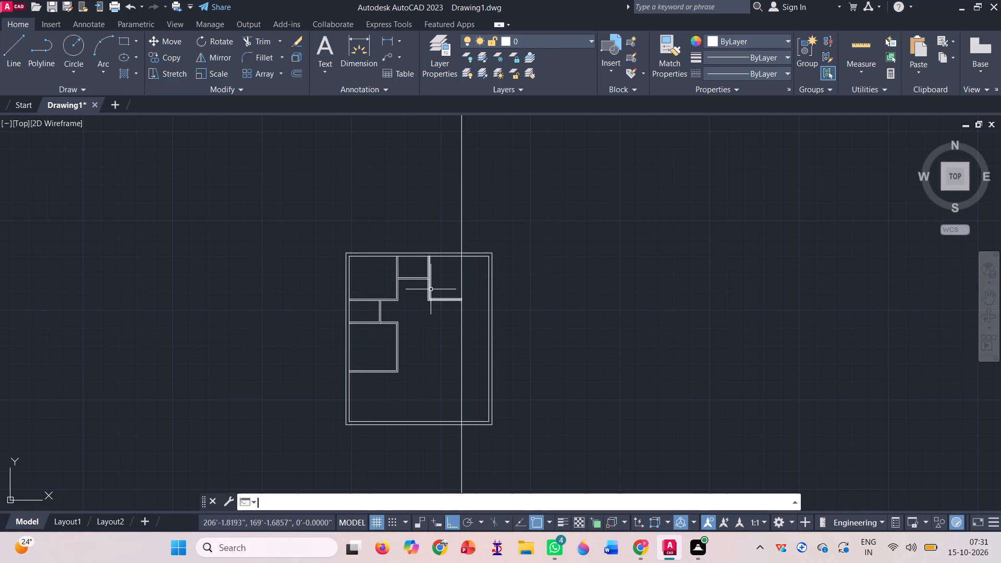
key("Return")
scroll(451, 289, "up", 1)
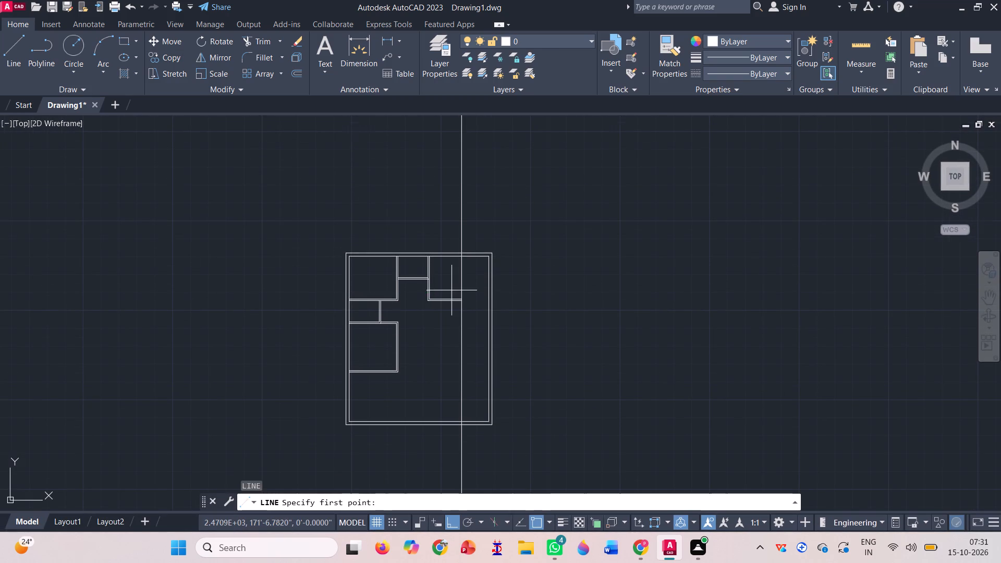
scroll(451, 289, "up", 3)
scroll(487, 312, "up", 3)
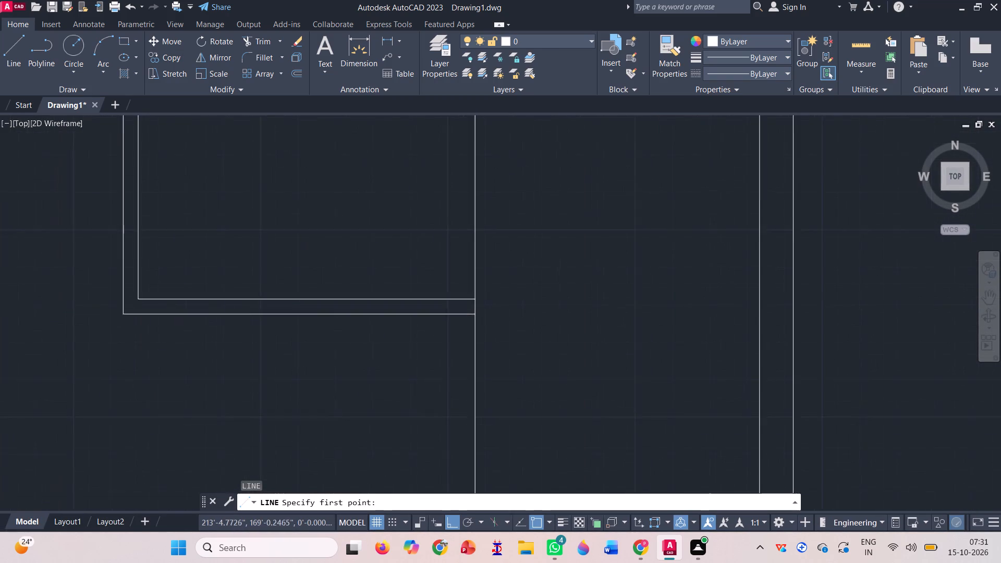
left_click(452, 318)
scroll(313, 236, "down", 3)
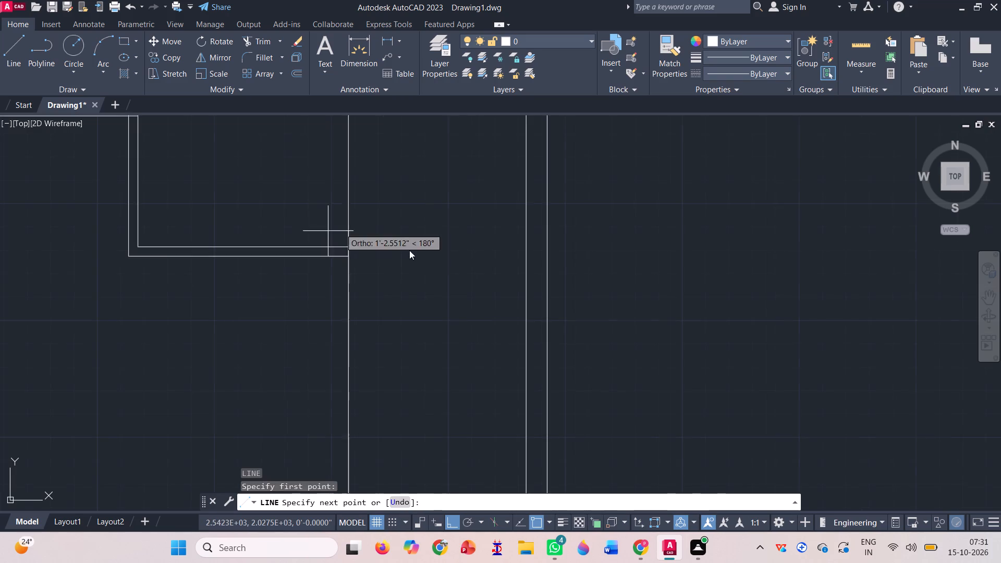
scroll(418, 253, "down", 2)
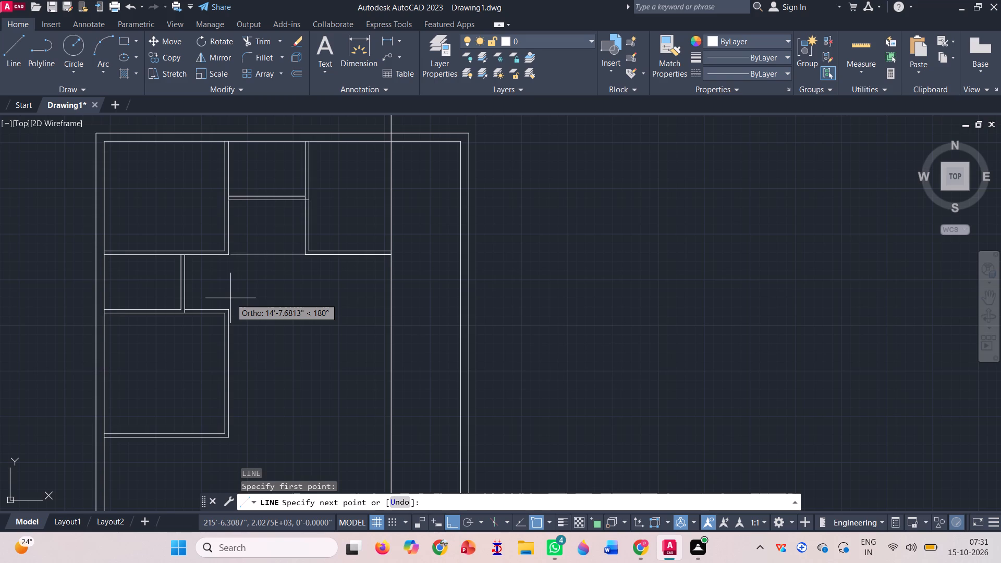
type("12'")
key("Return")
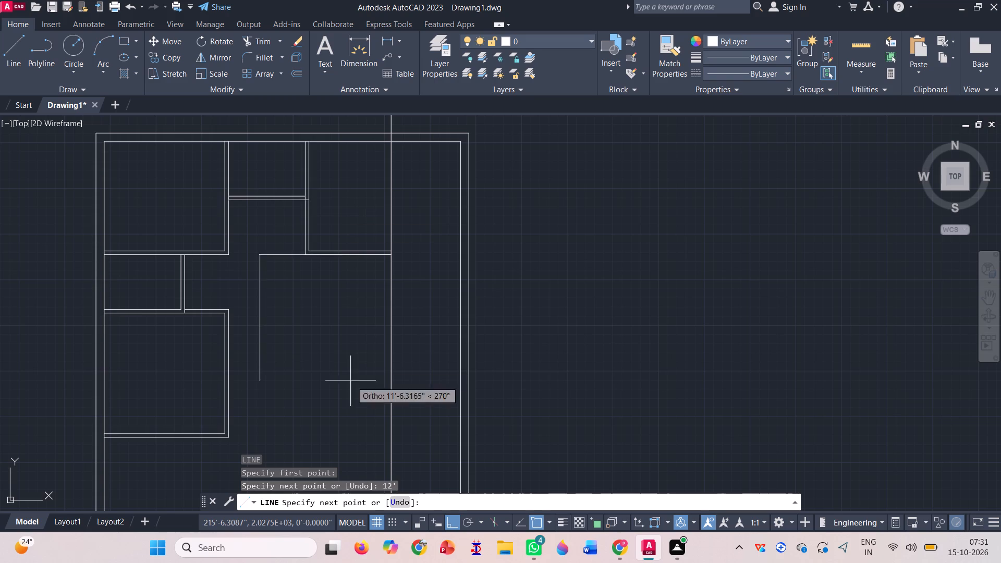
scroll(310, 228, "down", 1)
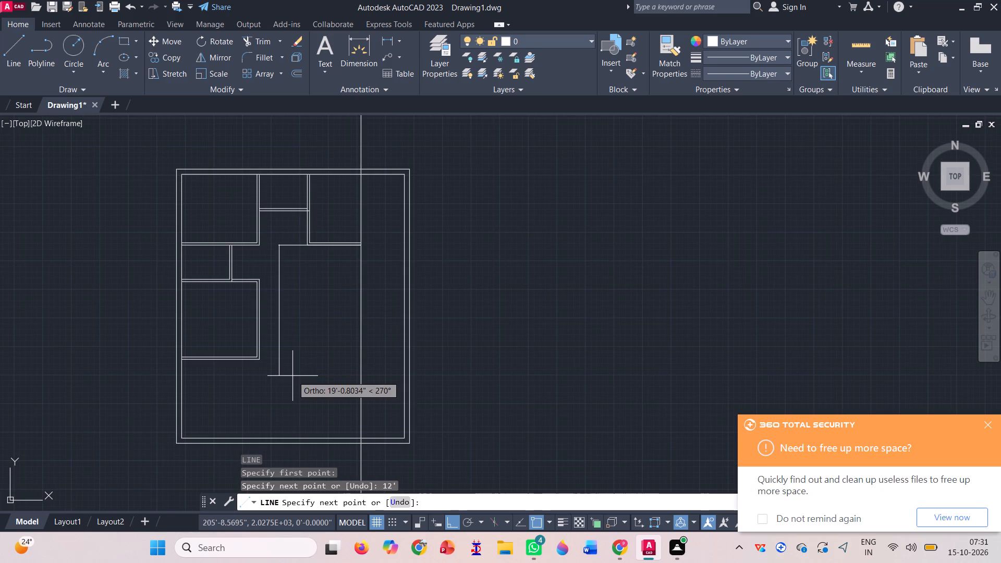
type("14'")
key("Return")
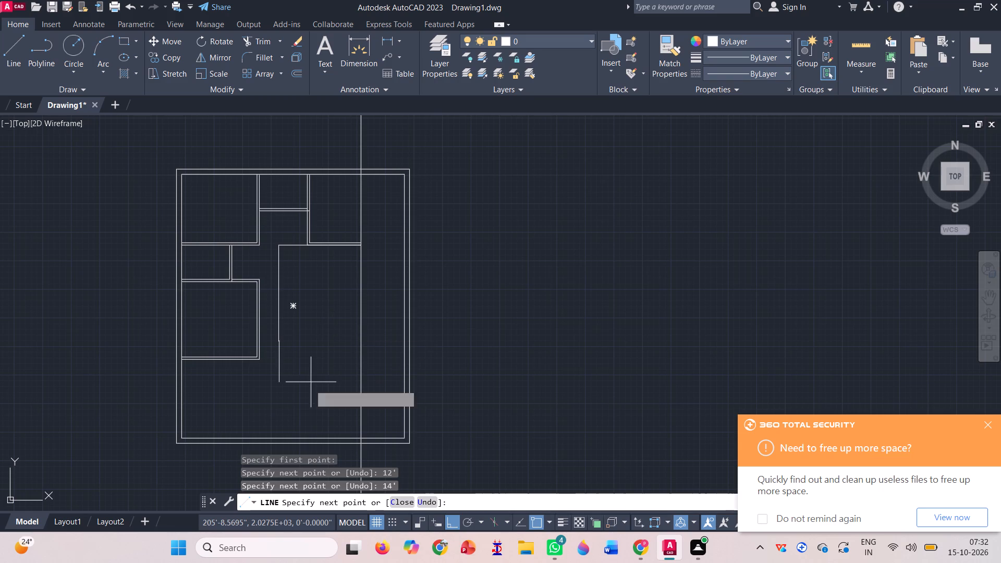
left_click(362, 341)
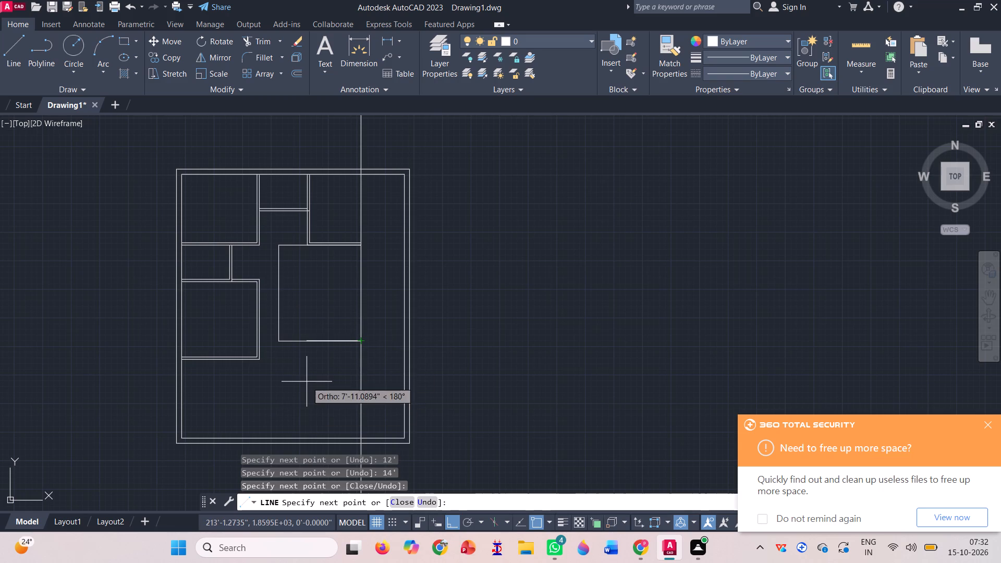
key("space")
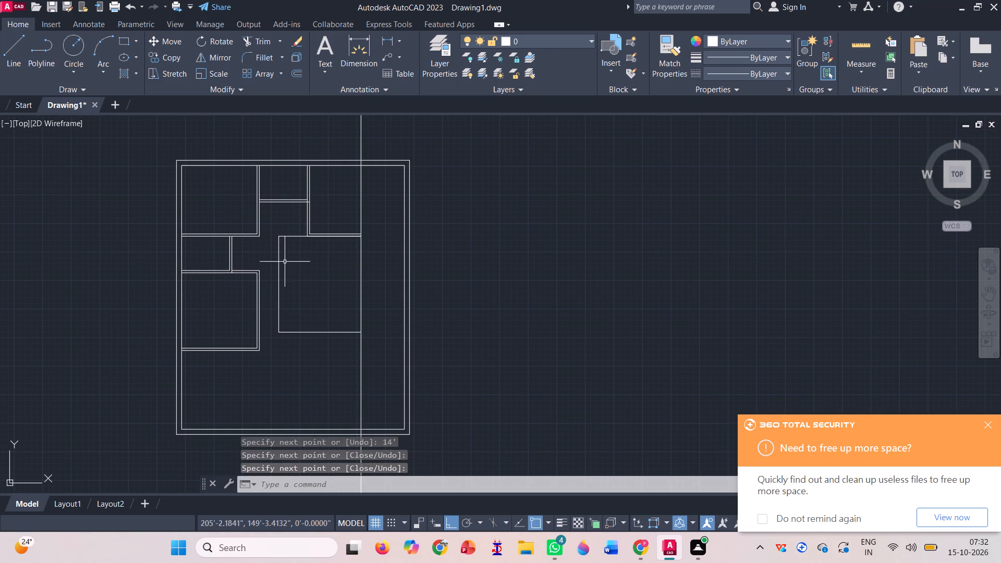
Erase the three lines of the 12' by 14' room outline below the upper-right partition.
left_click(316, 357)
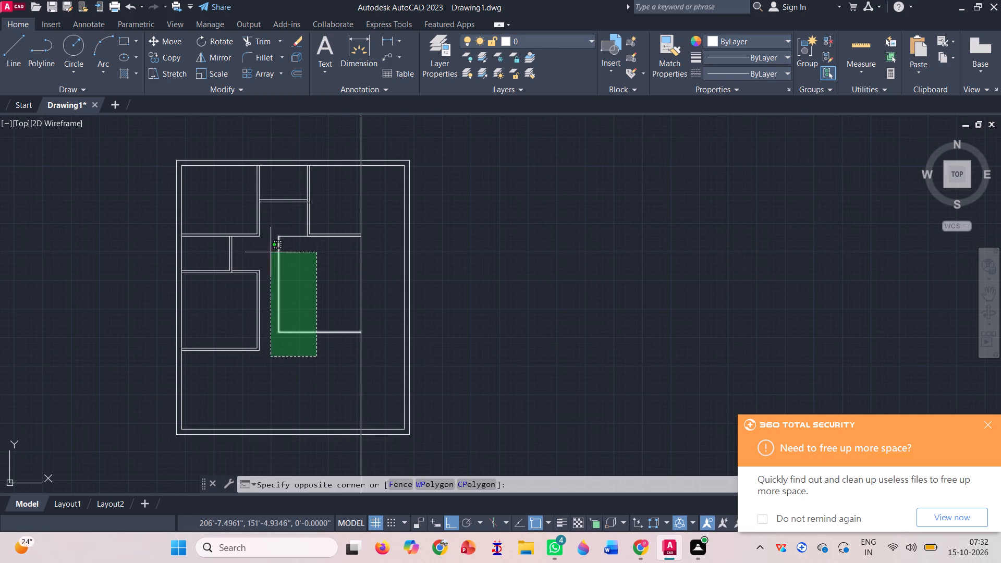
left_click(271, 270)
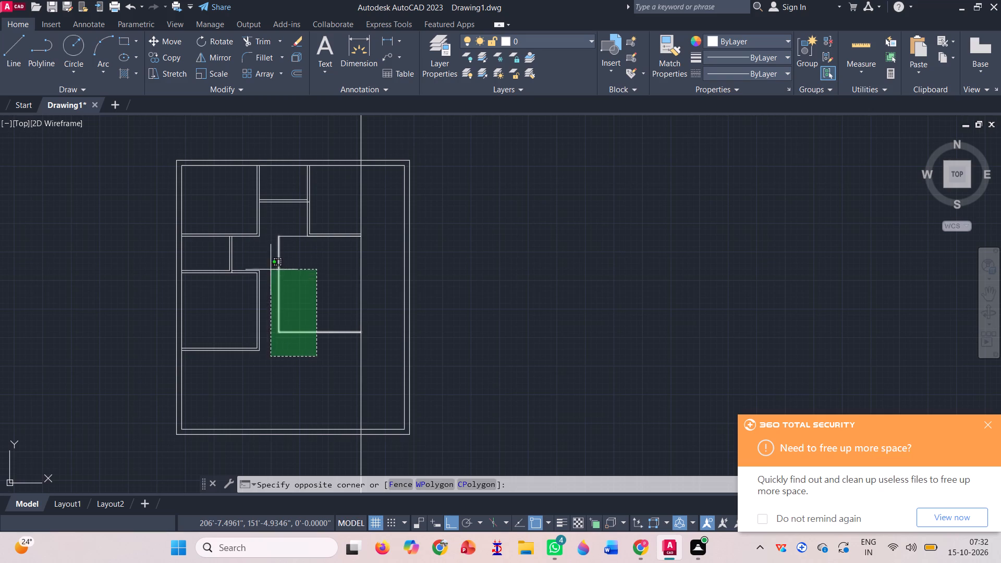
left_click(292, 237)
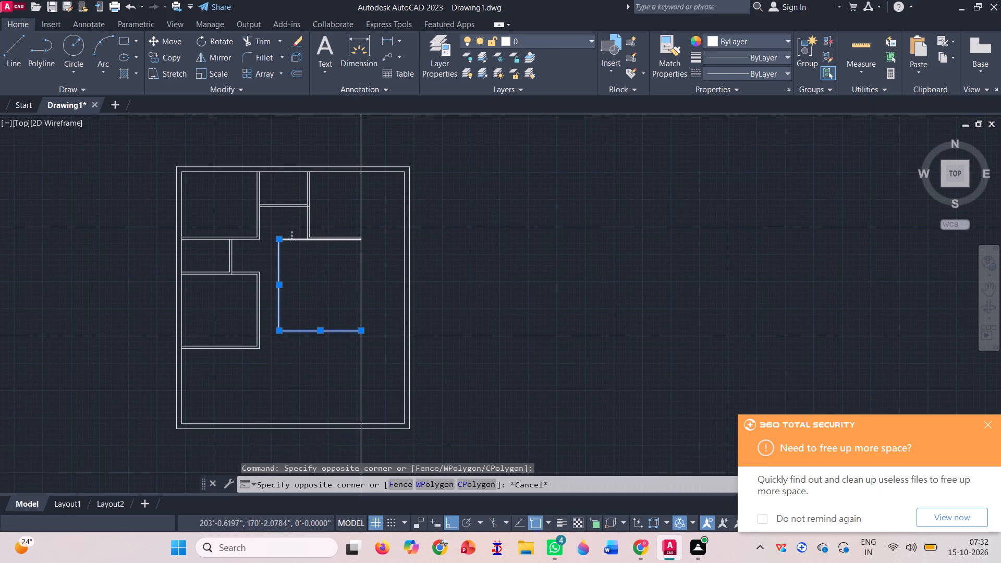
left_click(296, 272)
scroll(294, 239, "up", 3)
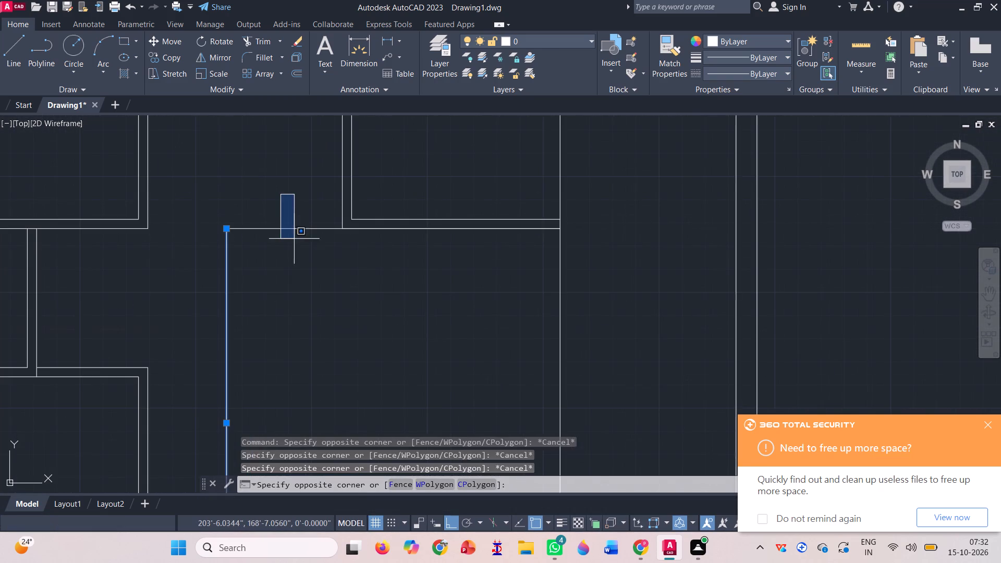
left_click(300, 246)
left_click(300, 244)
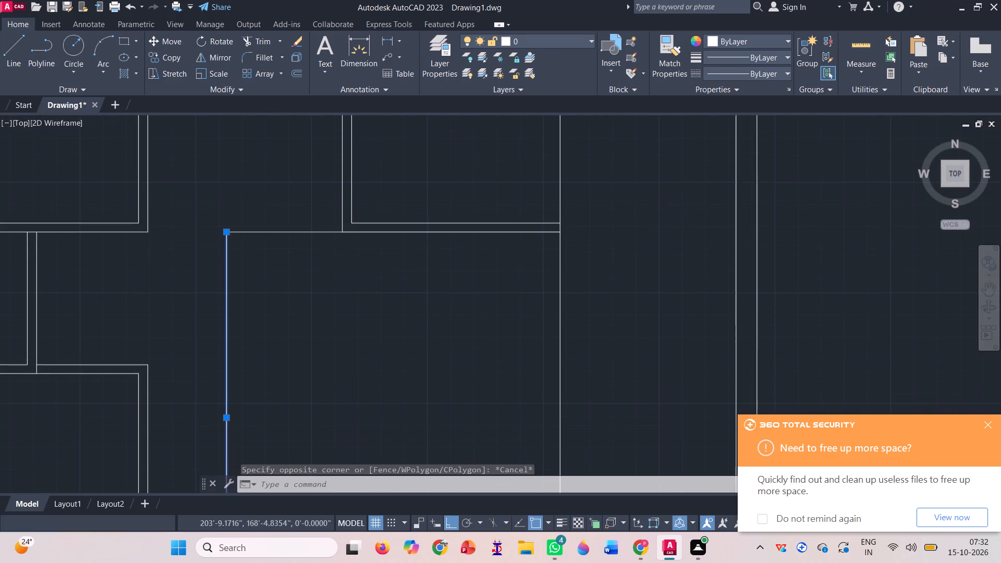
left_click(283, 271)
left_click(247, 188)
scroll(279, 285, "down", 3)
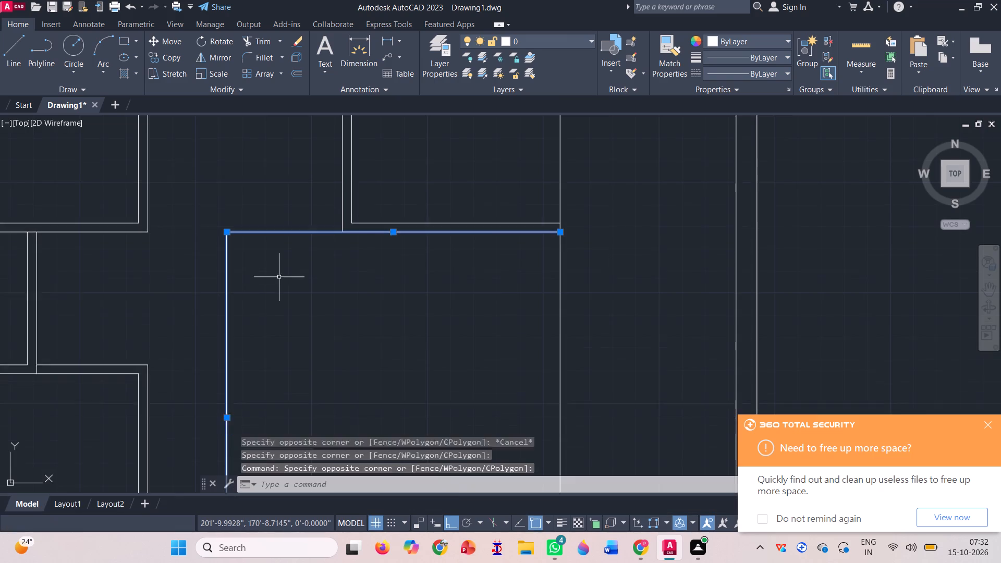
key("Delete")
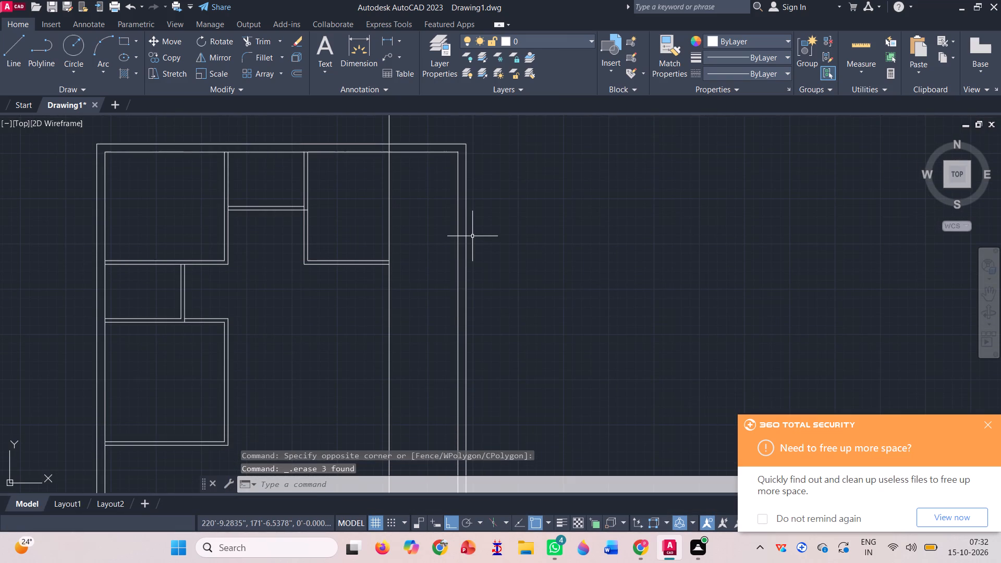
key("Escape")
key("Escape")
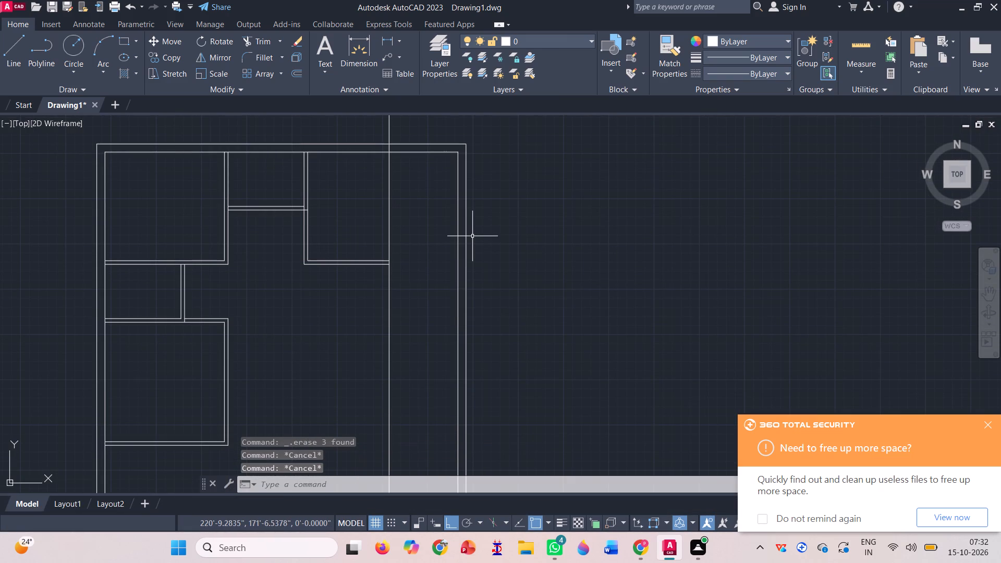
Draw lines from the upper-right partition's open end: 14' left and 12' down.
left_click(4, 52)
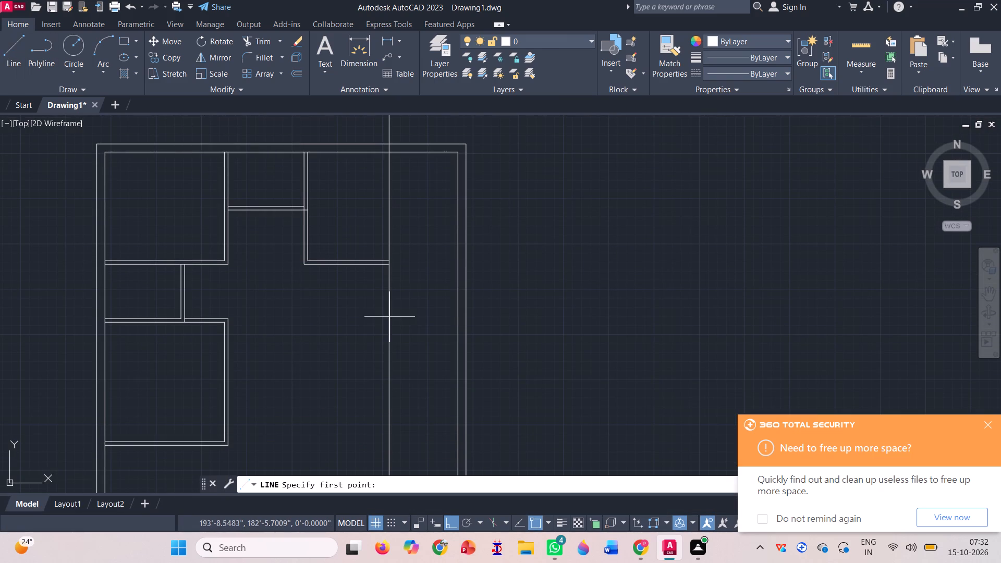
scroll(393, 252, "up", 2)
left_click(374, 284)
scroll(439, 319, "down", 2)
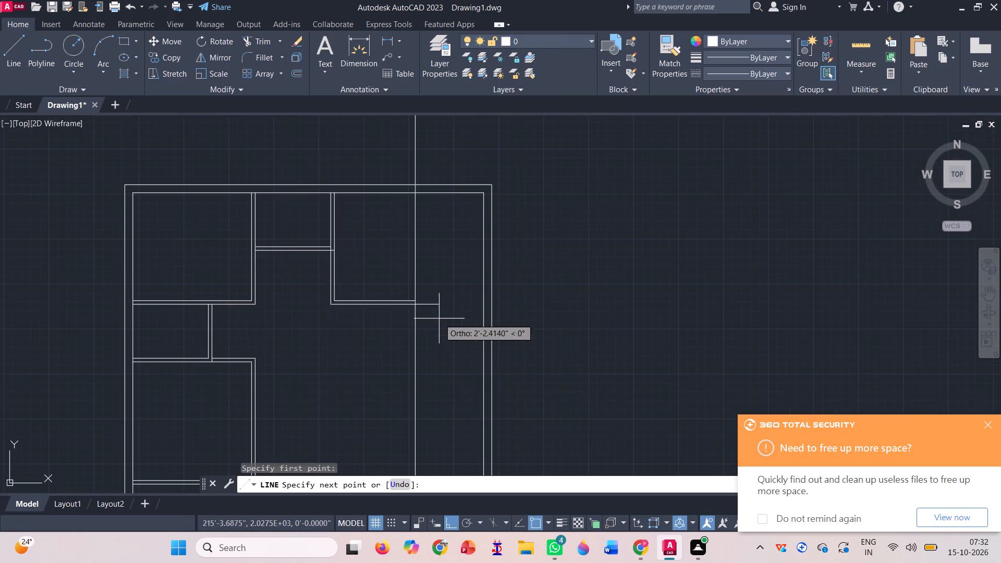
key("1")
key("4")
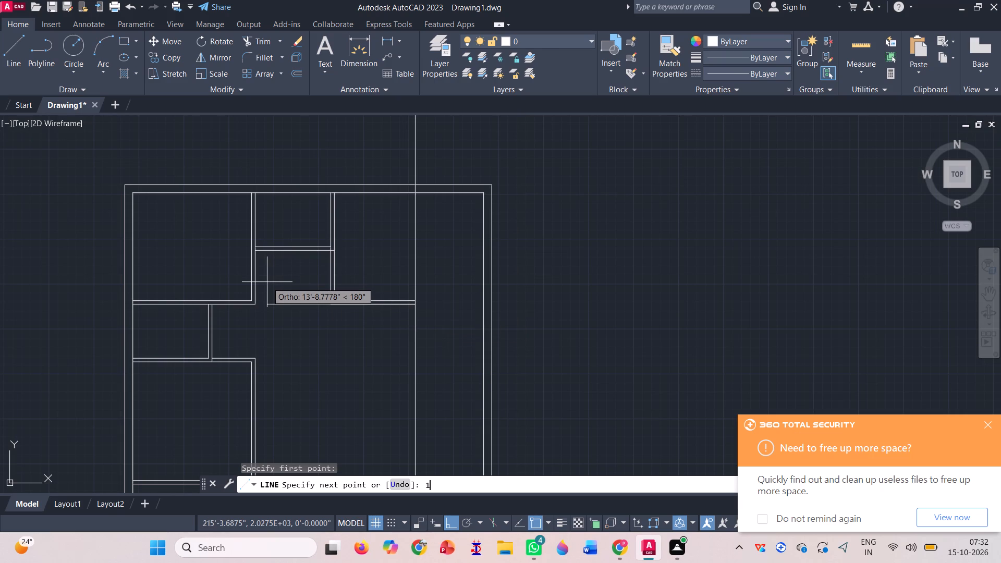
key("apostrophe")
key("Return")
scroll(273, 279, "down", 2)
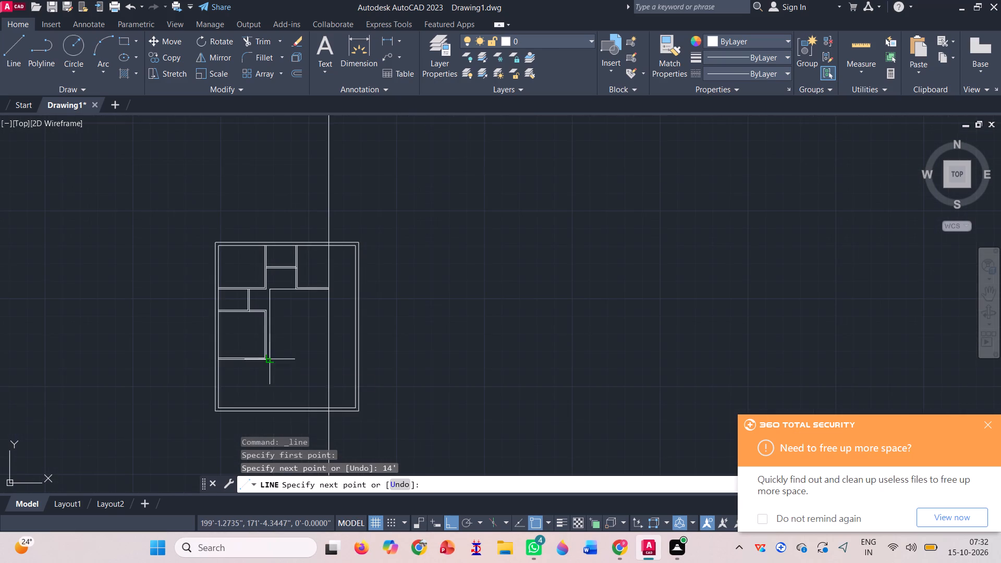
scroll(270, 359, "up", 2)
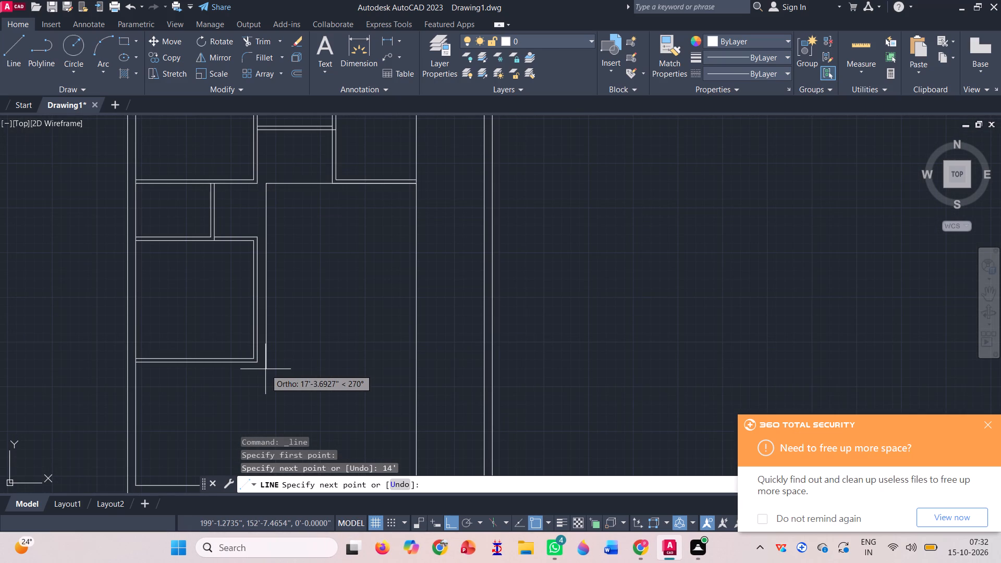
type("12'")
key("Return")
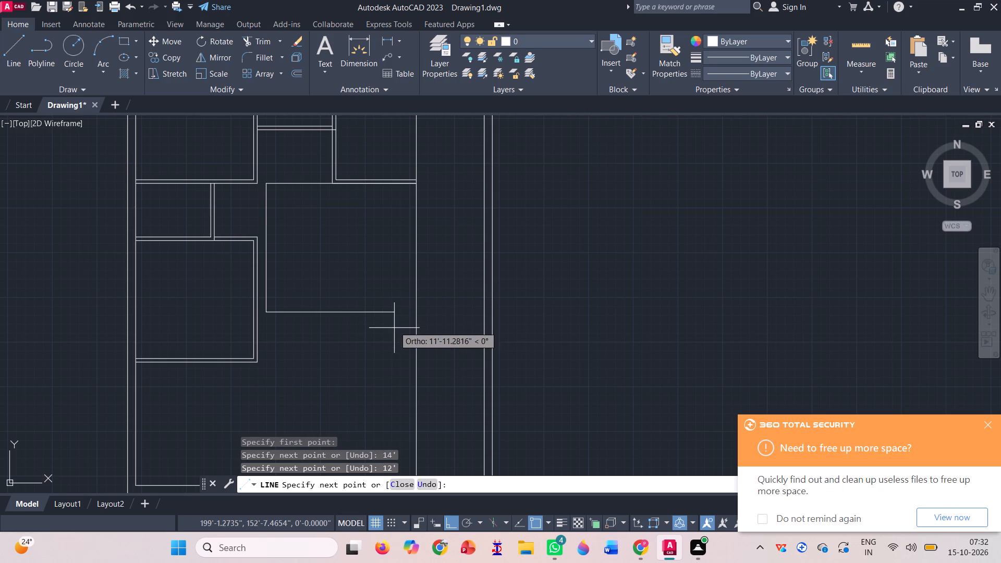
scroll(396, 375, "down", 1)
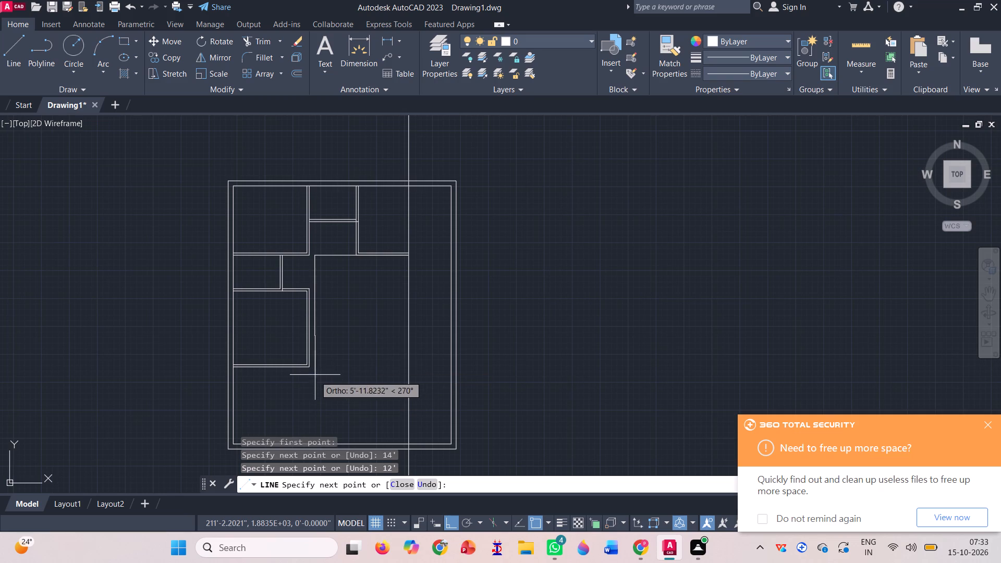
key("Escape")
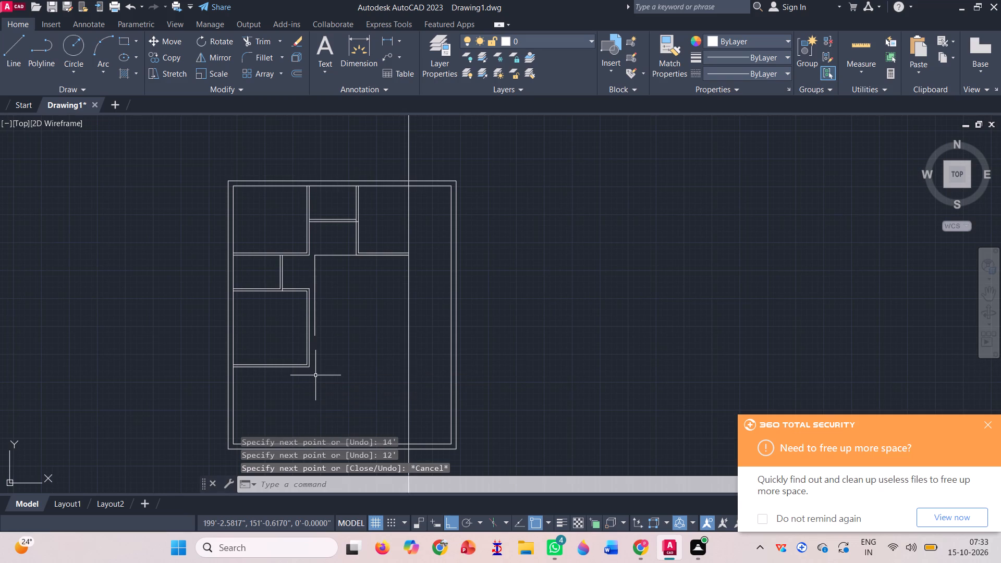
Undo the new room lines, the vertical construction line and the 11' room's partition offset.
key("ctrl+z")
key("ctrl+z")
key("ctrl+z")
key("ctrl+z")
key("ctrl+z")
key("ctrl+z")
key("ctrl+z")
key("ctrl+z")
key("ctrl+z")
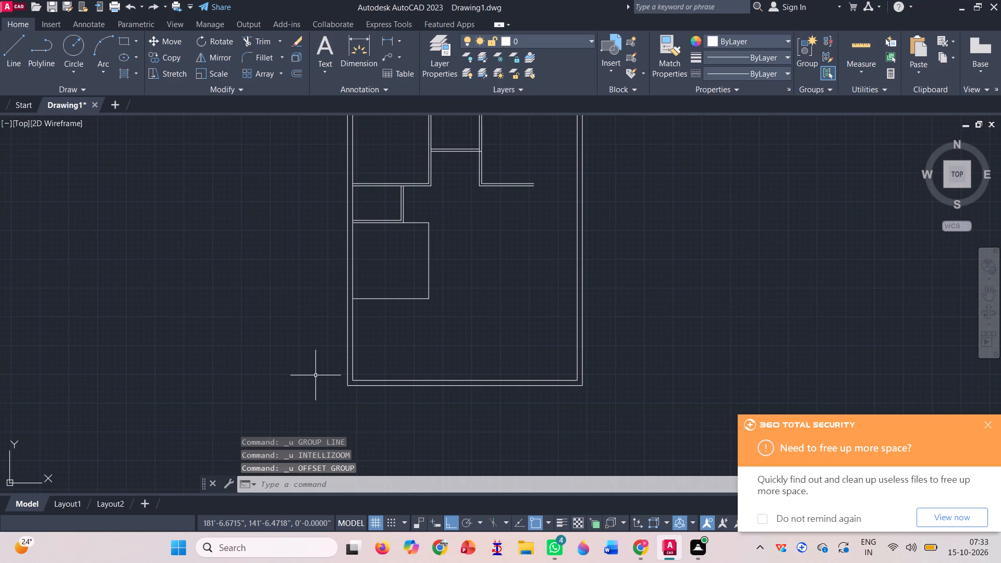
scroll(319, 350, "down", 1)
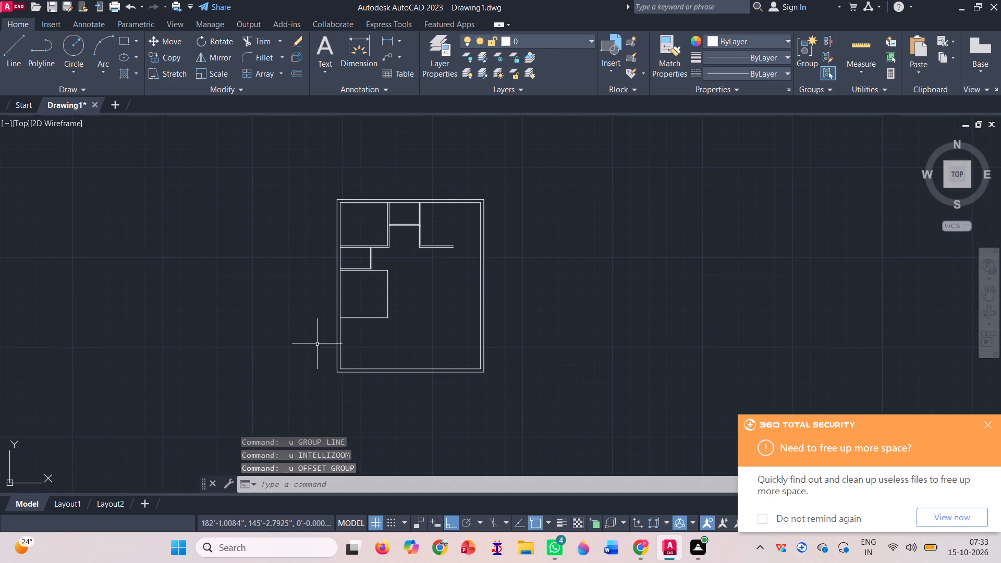
Offset the 11' room's polyline outward by 0'4" to form its partition wall again.
left_click(292, 75)
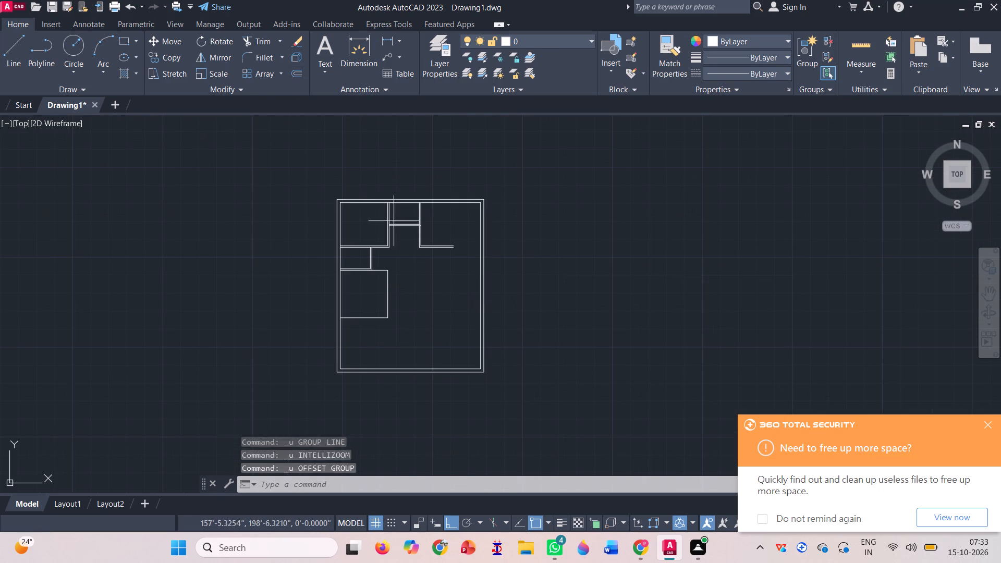
key("Return")
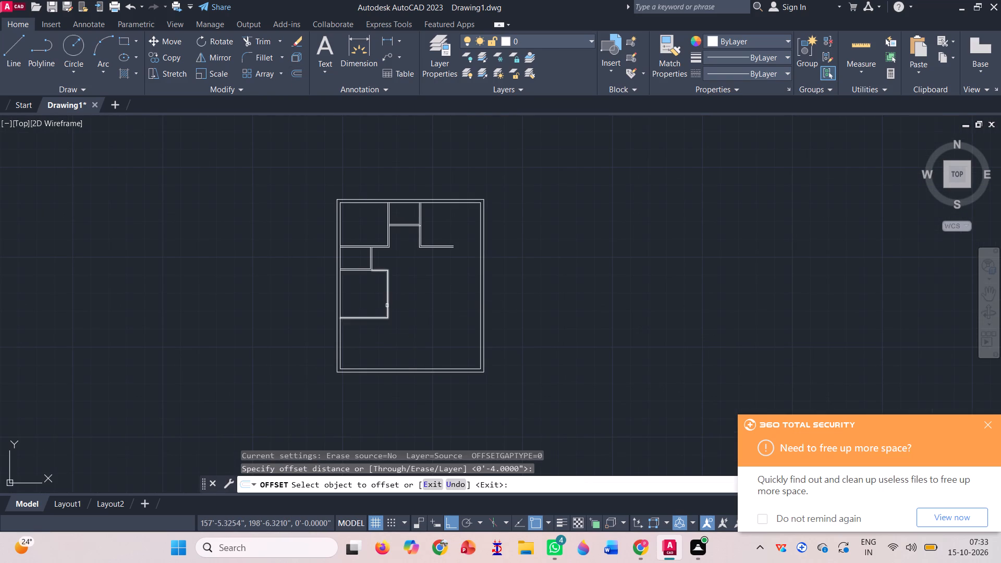
left_click(386, 305)
left_click(426, 326)
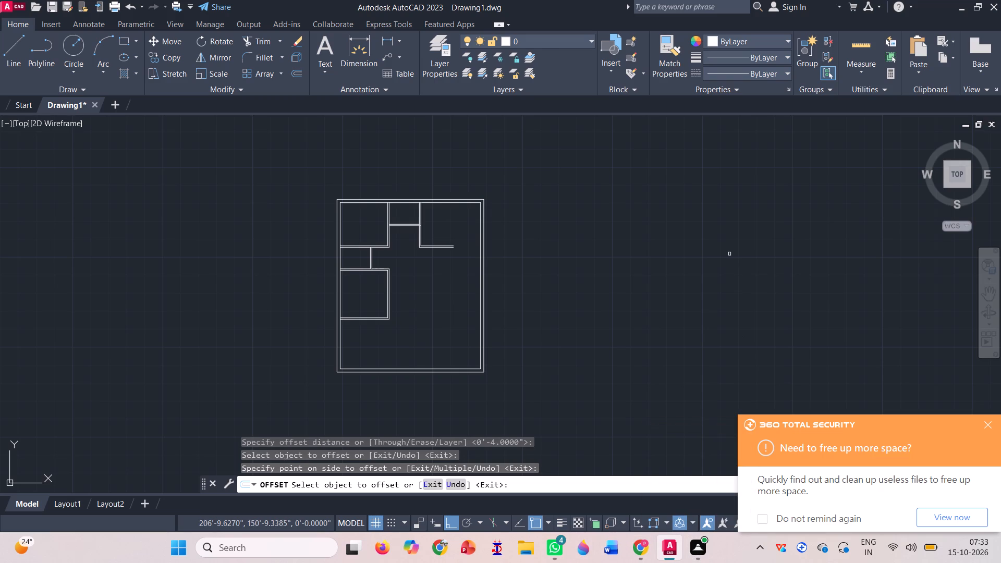
key("Escape")
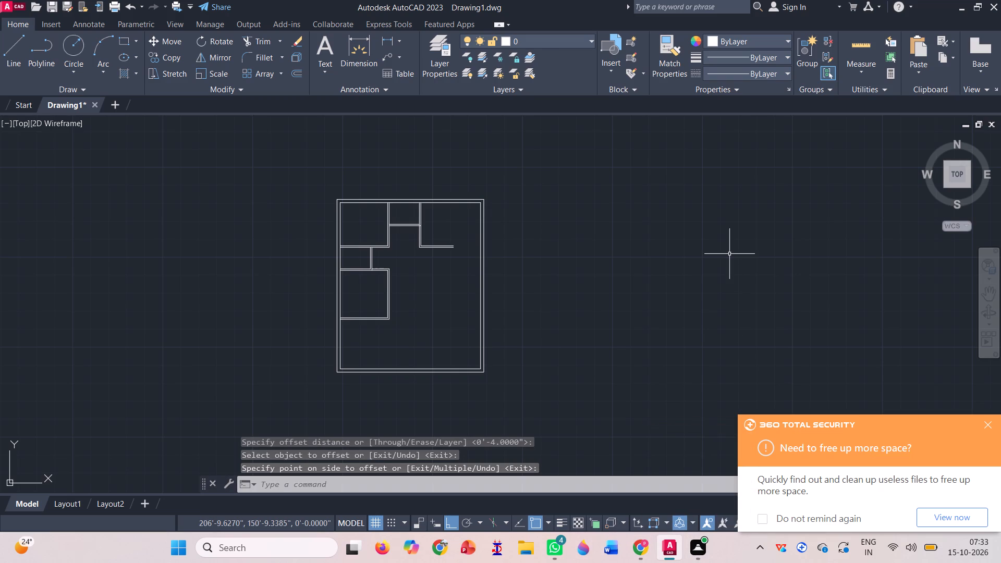
Start a new line in the floor plan.
left_click(13, 51)
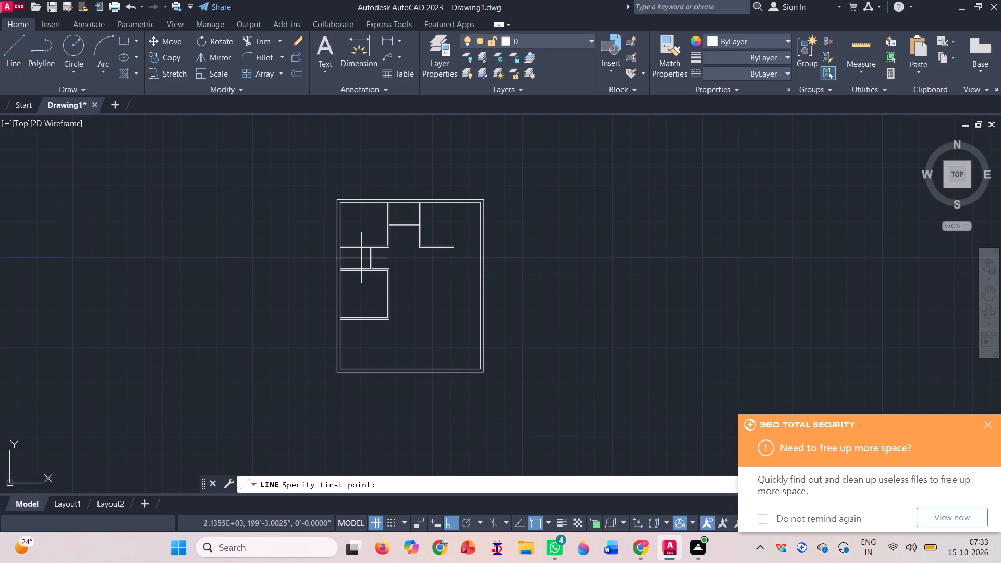
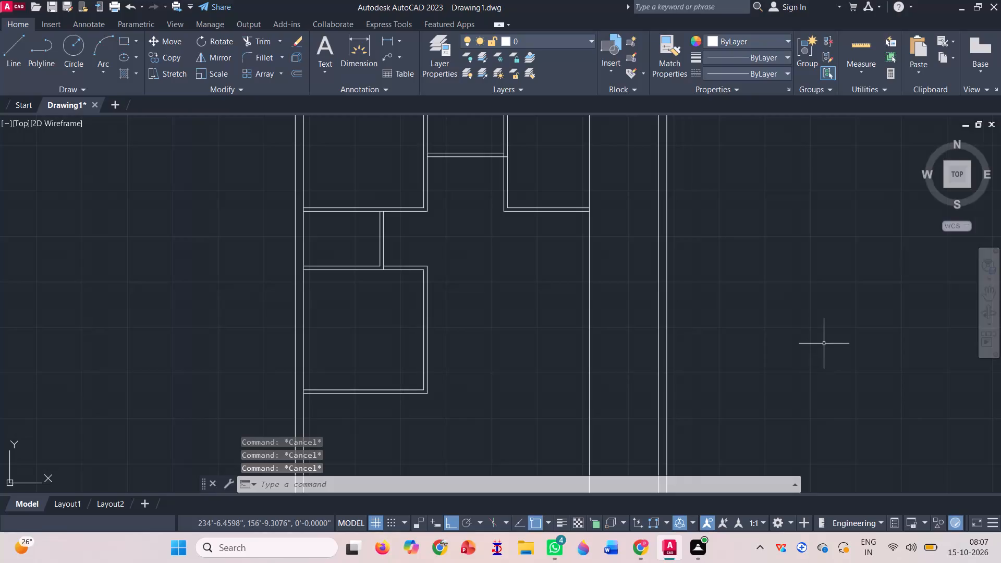
Draw the new room's outline from the upper-right partition's lower end on the vertical construction line: 12' left, 14' down, 12' right.
key("k")
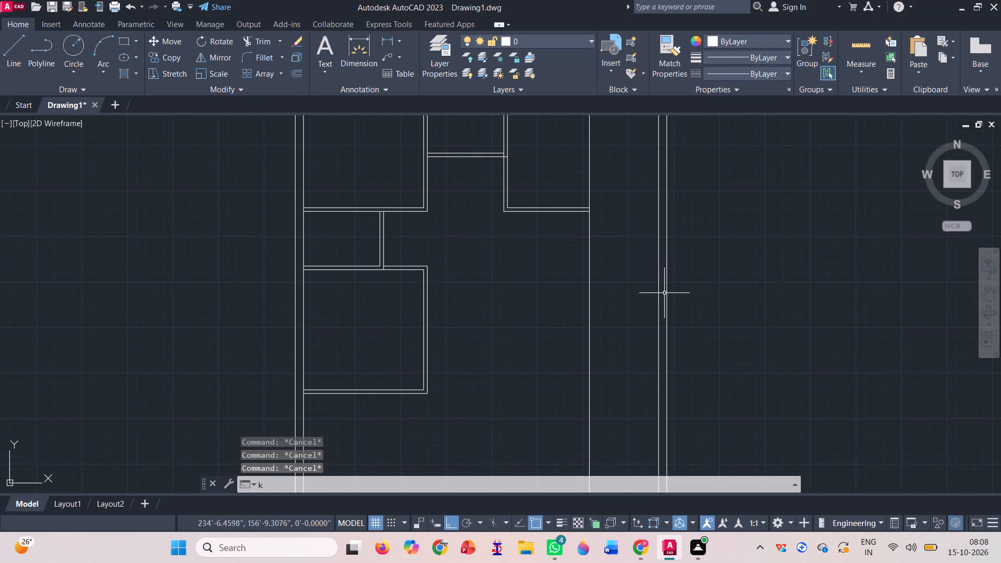
key("BackSpace")
key("l")
key("Return")
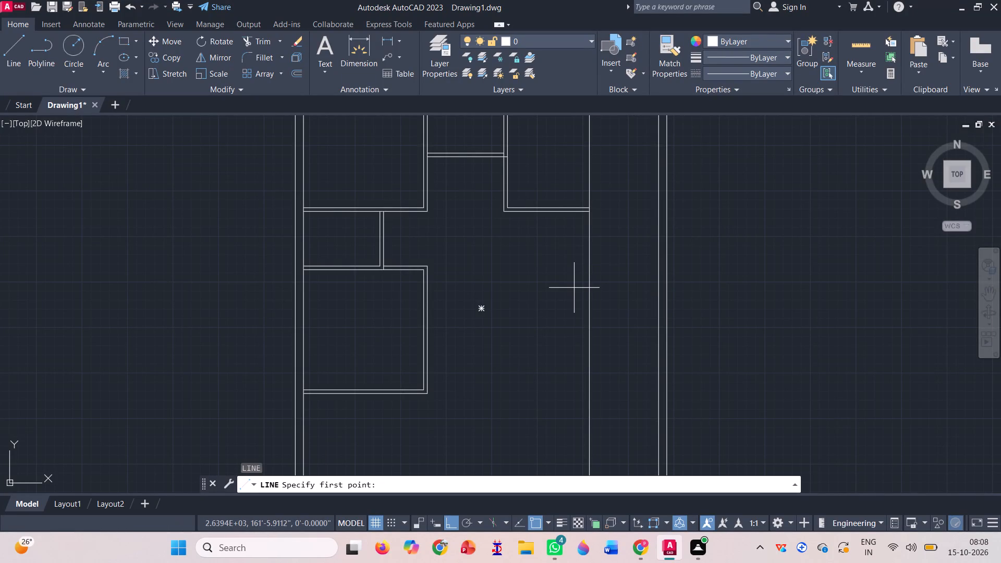
left_click(590, 213)
type("12'")
key("Return")
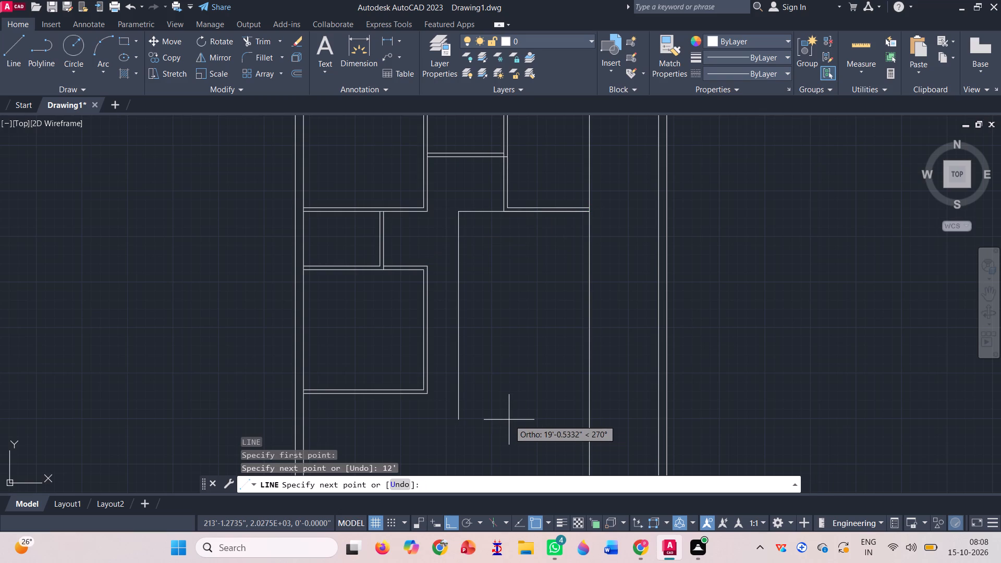
type("14'")
key("Return")
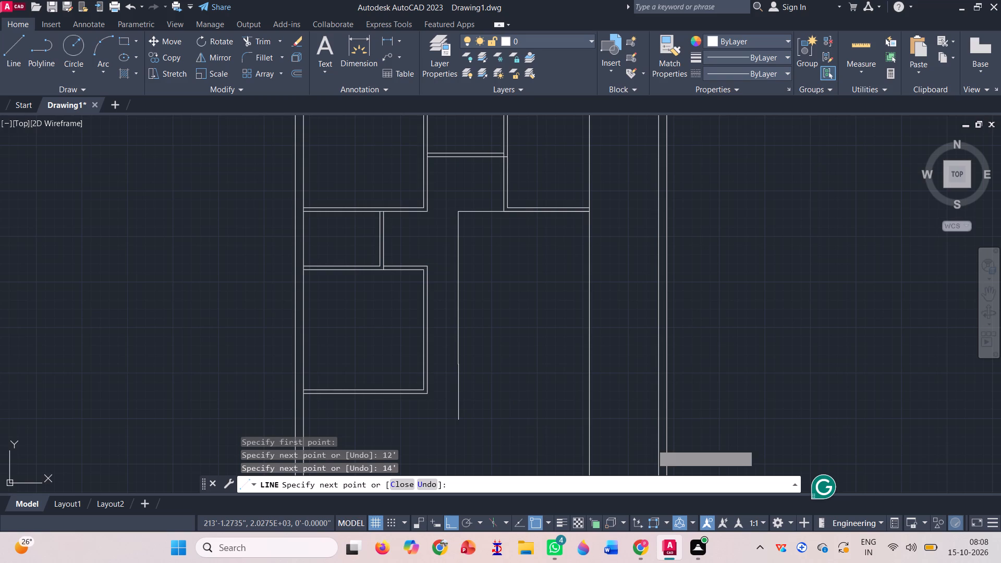
type("12'")
key("Return")
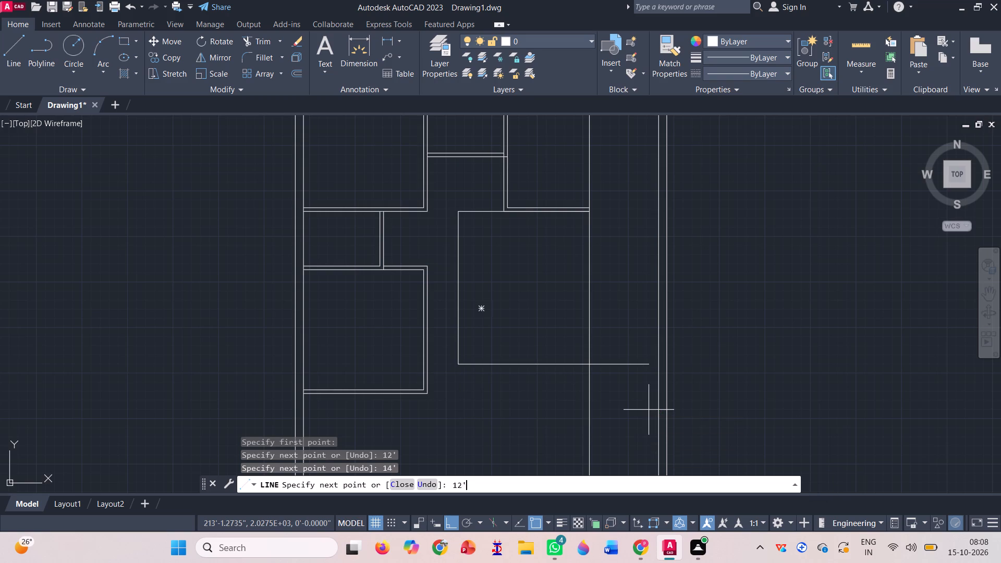
key("Return")
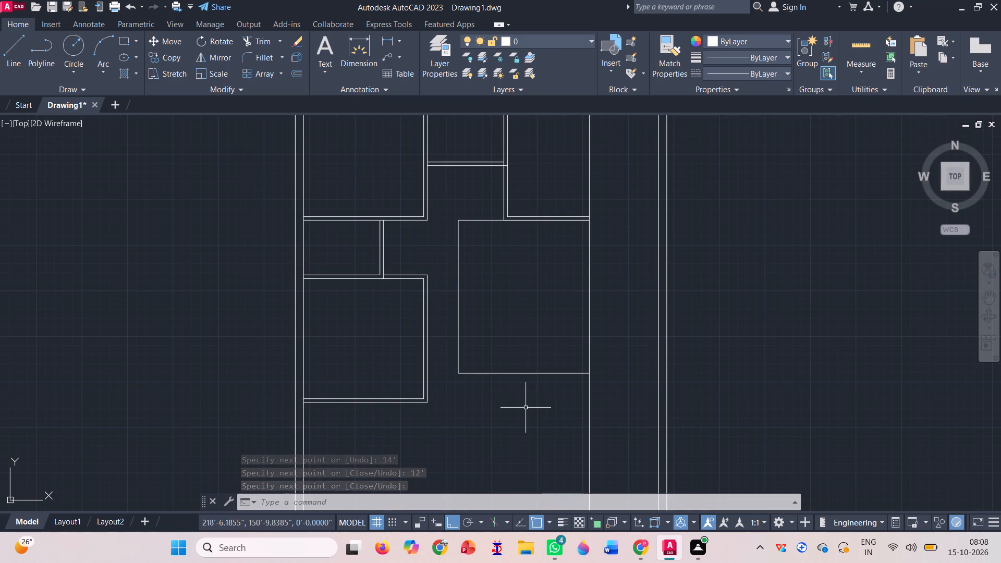
Join the three new 12', 14' and 12' room lines into one polyline.
left_click(502, 415)
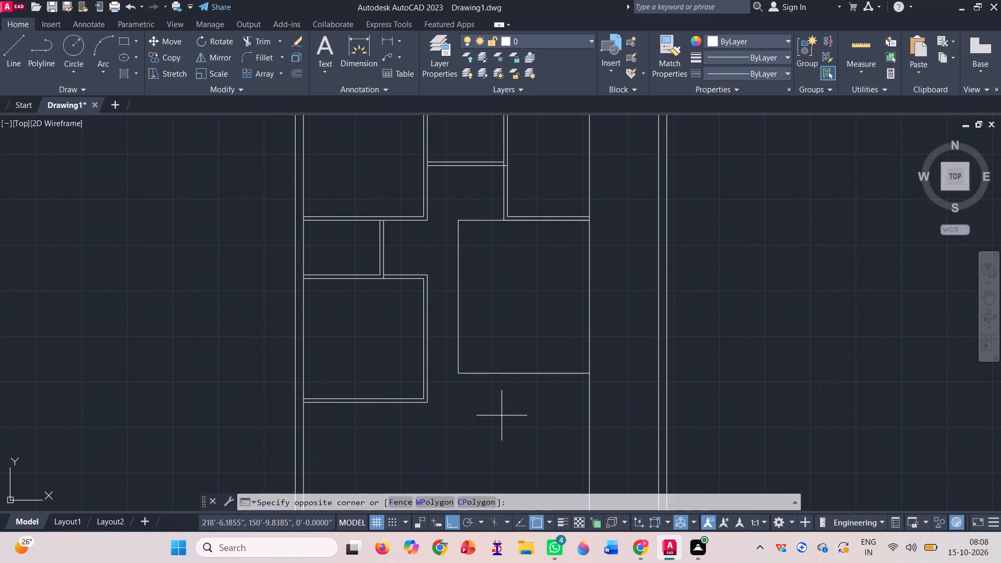
left_click(452, 237)
left_click(479, 208)
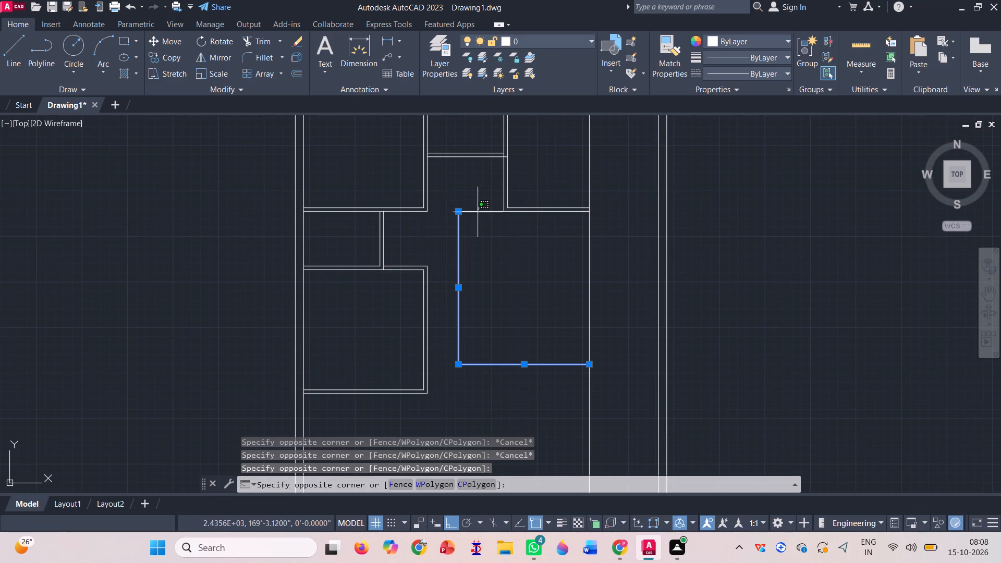
left_click(474, 274)
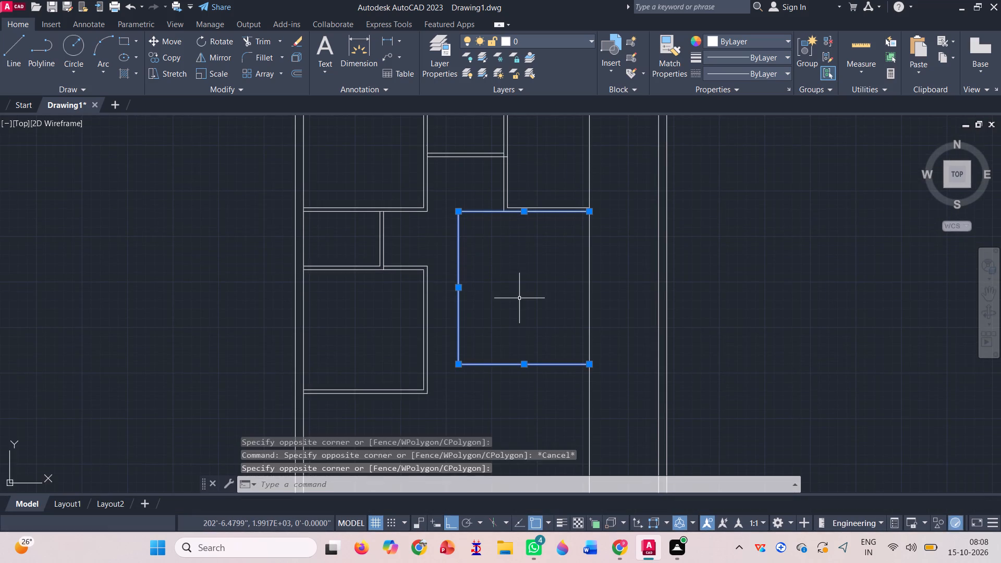
key("j")
key("Return")
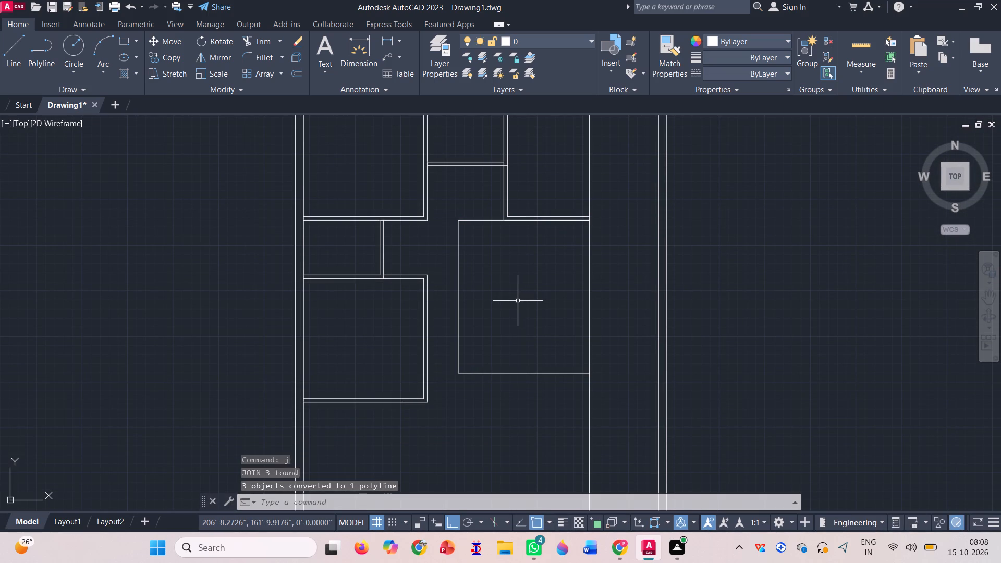
Offset the 12' by 14' room's polyline outward by 0'4" to form its partition wall.
left_click(299, 74)
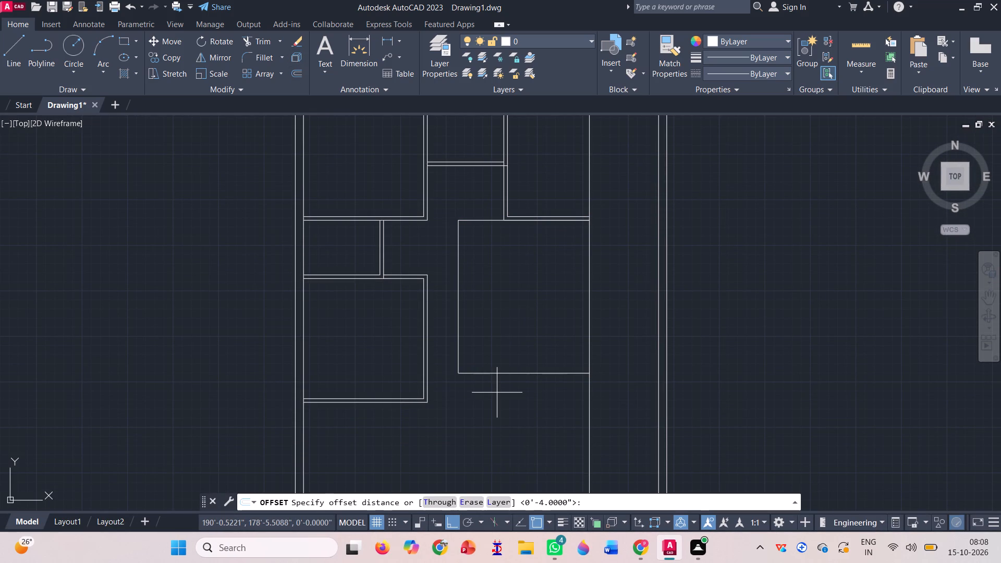
key("Return")
left_click(459, 369)
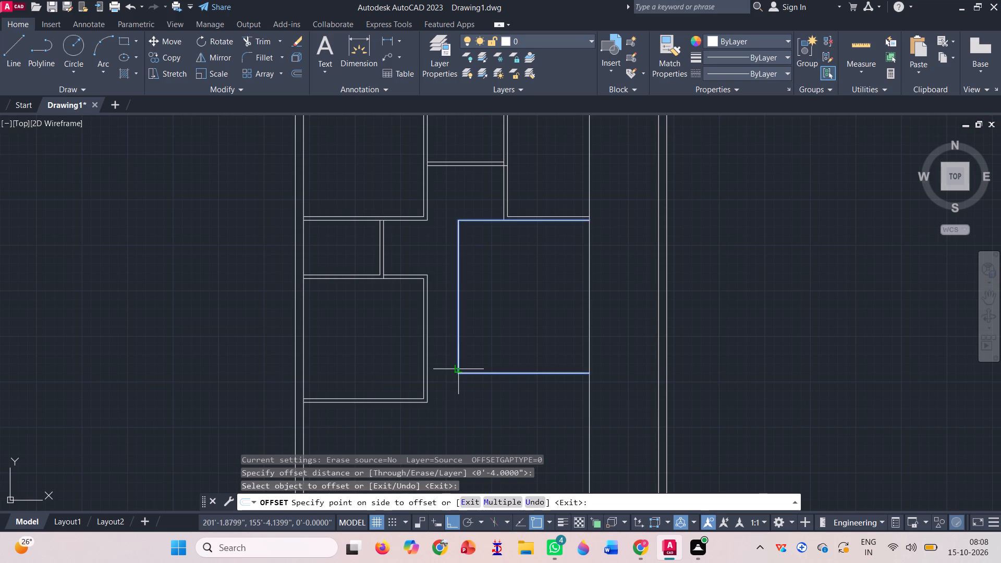
left_click(444, 386)
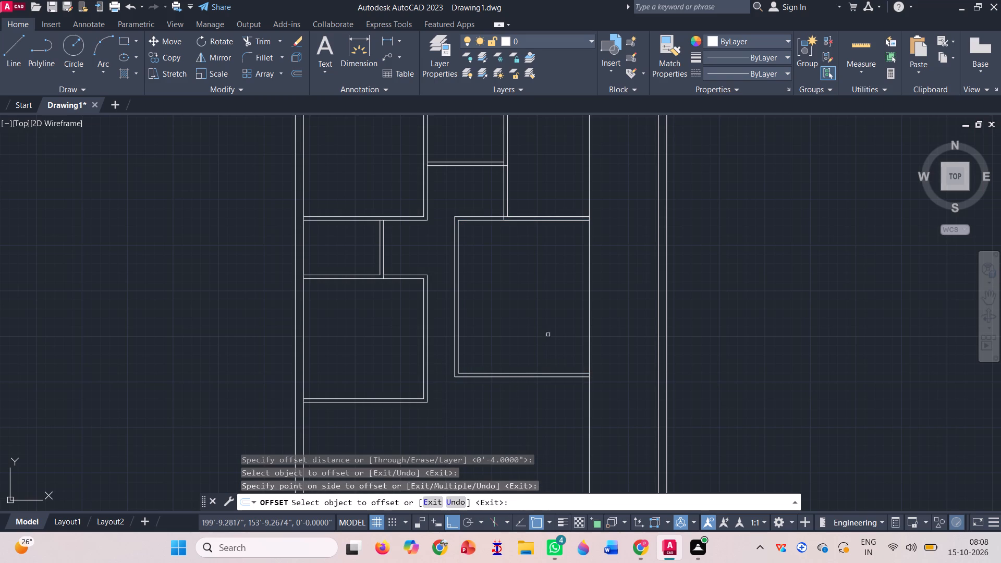
key("Escape")
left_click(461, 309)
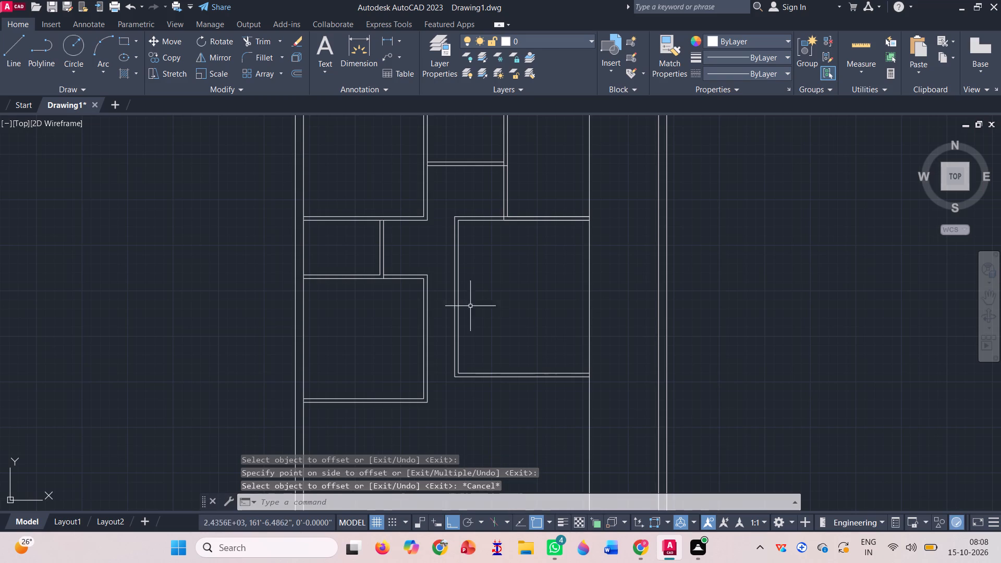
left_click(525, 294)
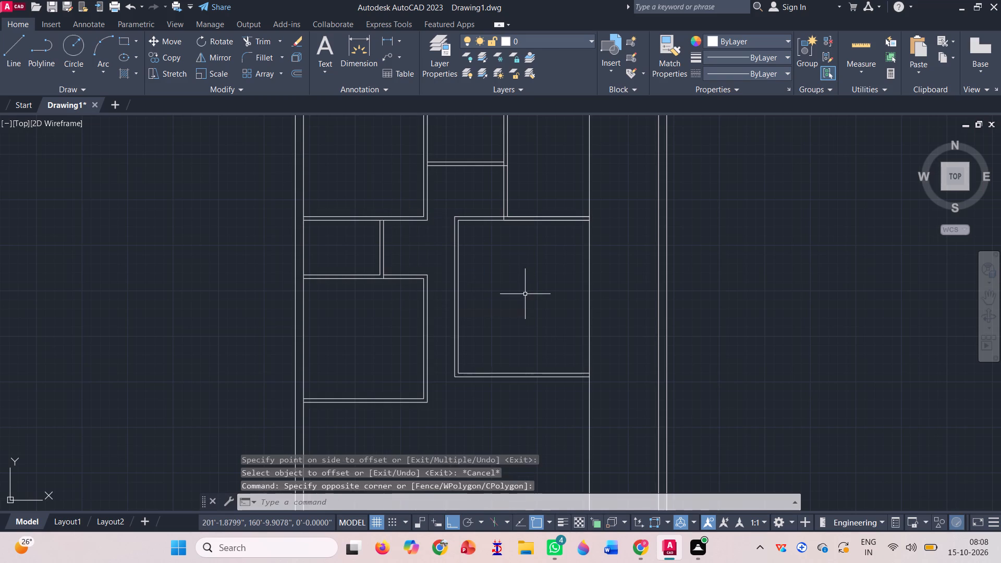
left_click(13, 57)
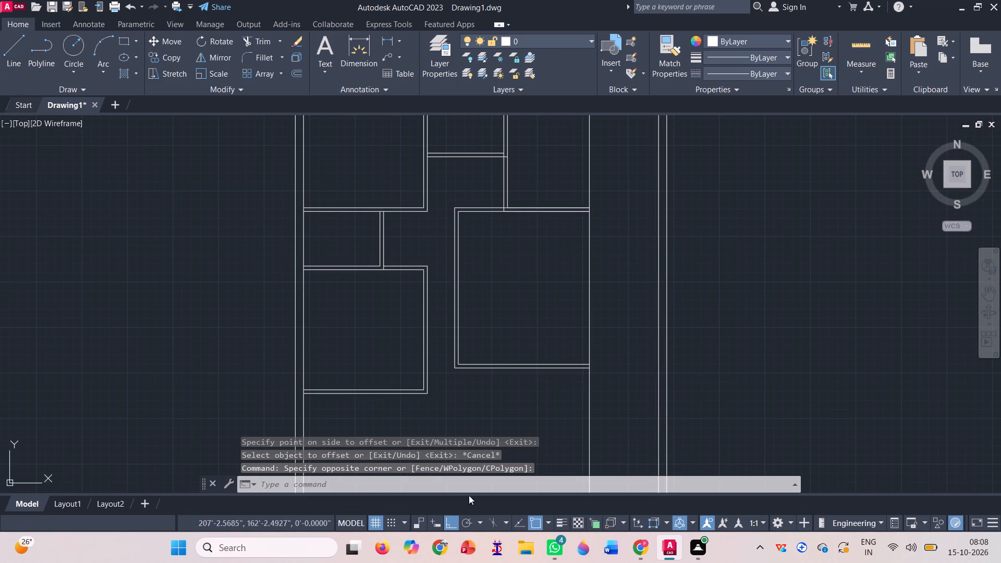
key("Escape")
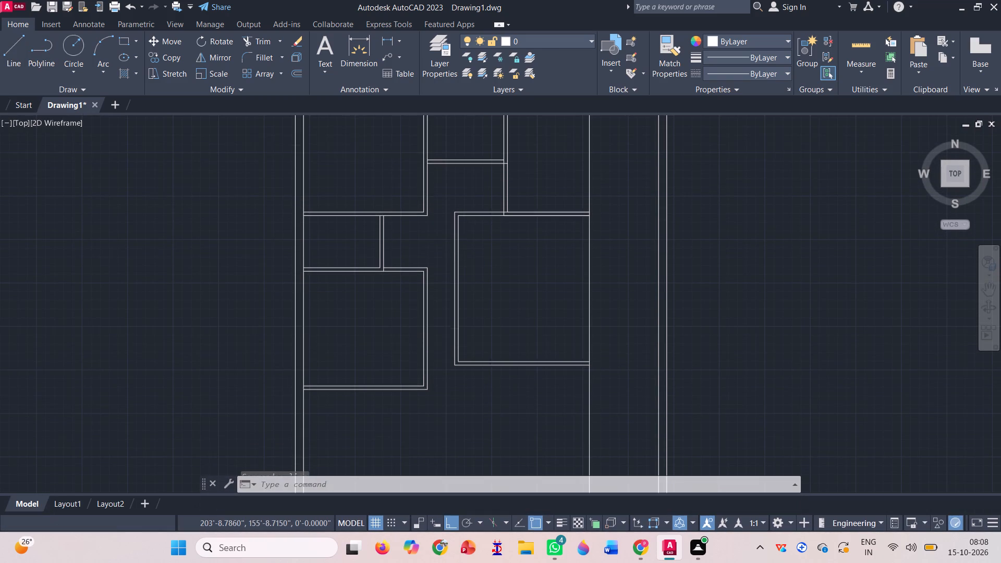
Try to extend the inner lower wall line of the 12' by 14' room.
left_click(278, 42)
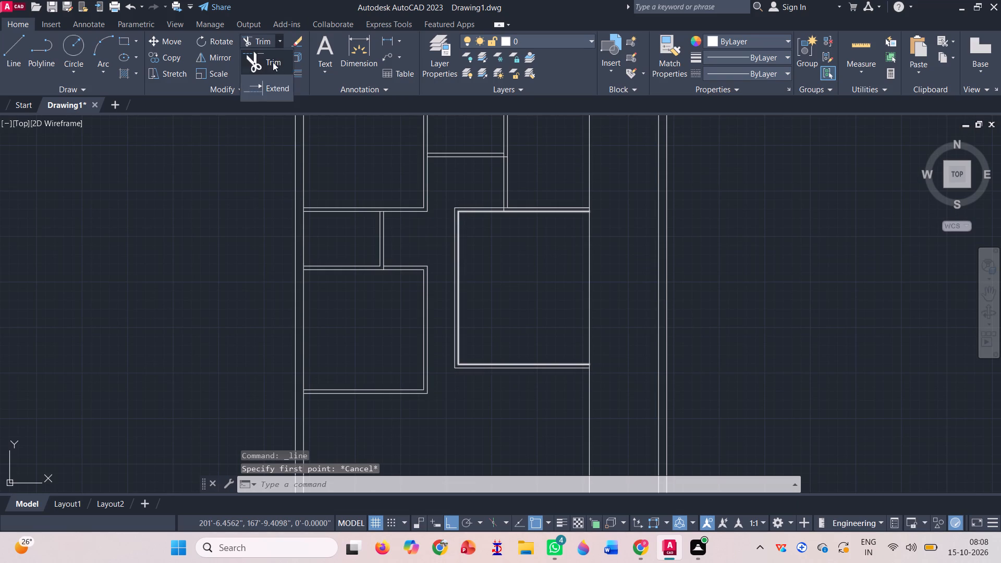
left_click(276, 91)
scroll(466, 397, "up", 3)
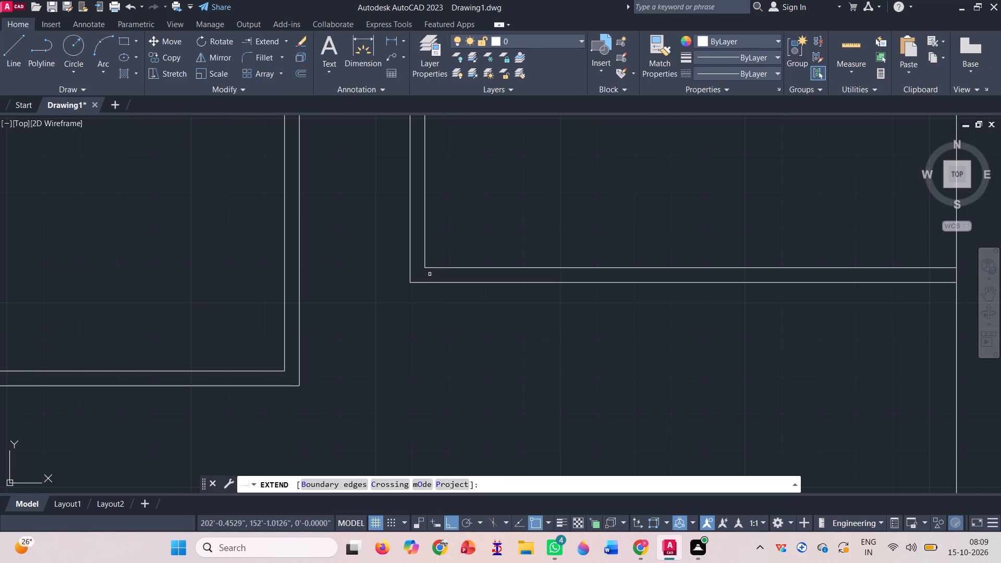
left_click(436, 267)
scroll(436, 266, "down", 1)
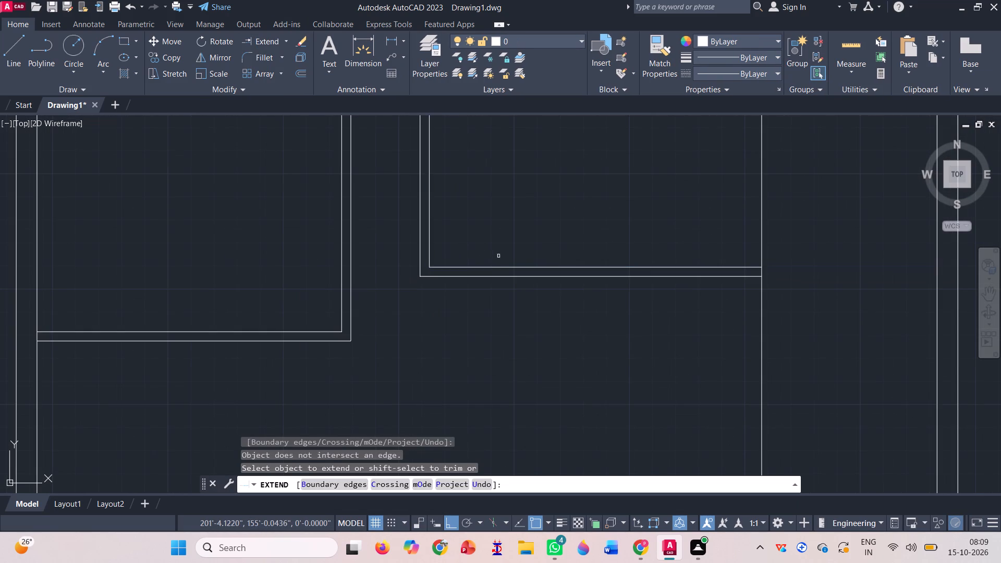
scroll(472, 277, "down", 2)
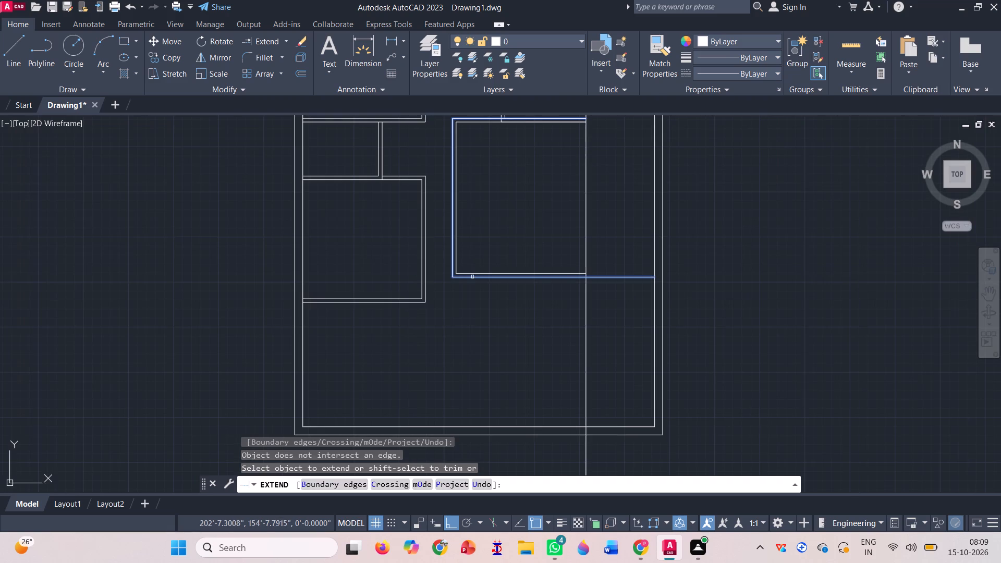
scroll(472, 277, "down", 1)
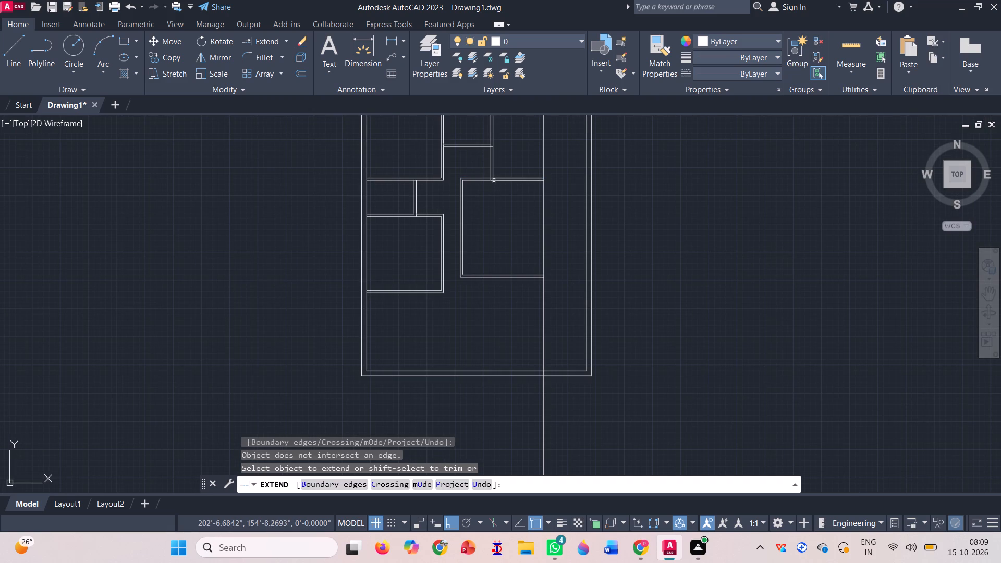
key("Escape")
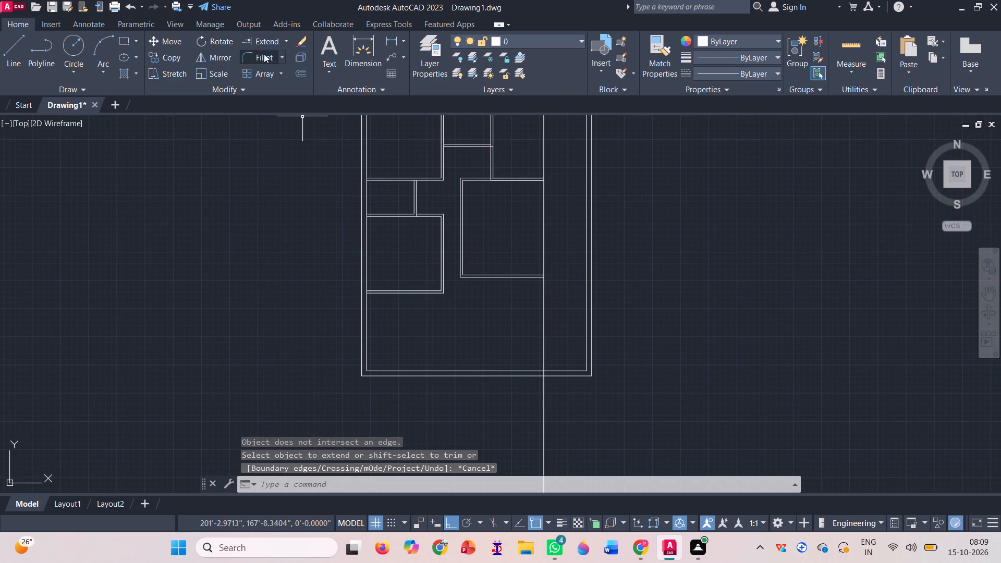
Trim away both lines of the 12' by 14' room's left-hand vertical wall.
left_click(285, 44)
left_click(274, 71)
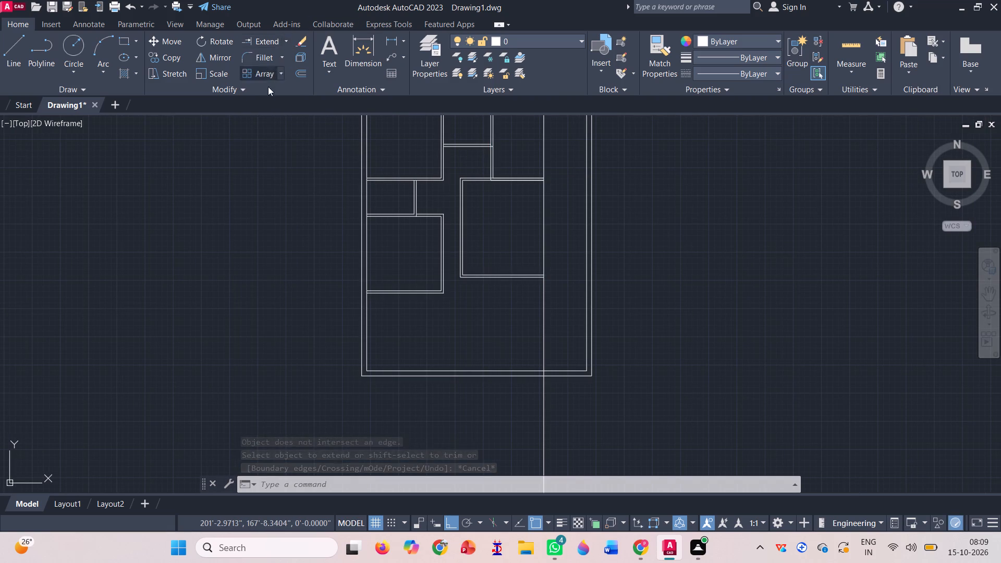
scroll(489, 211, "up", 3)
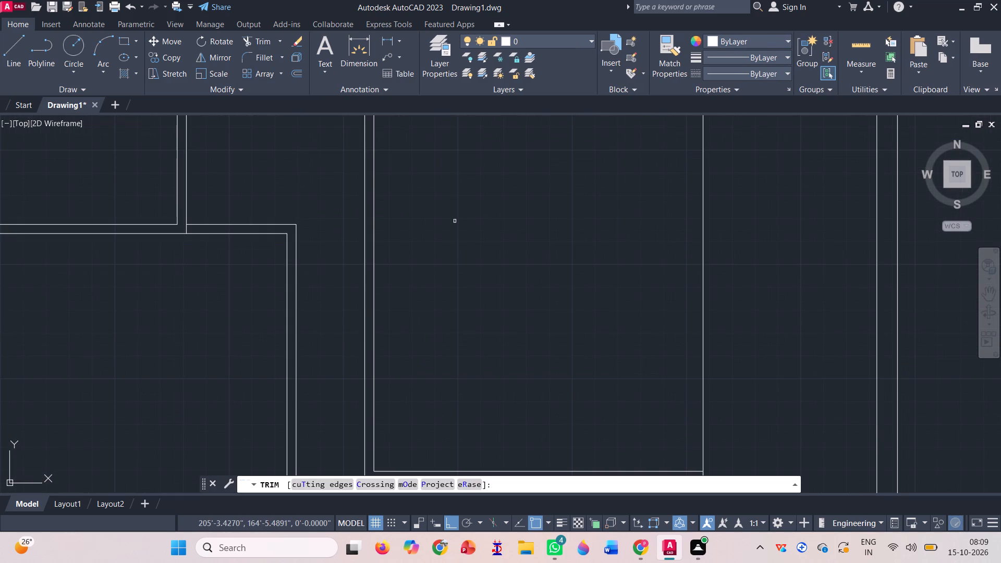
left_click(376, 256)
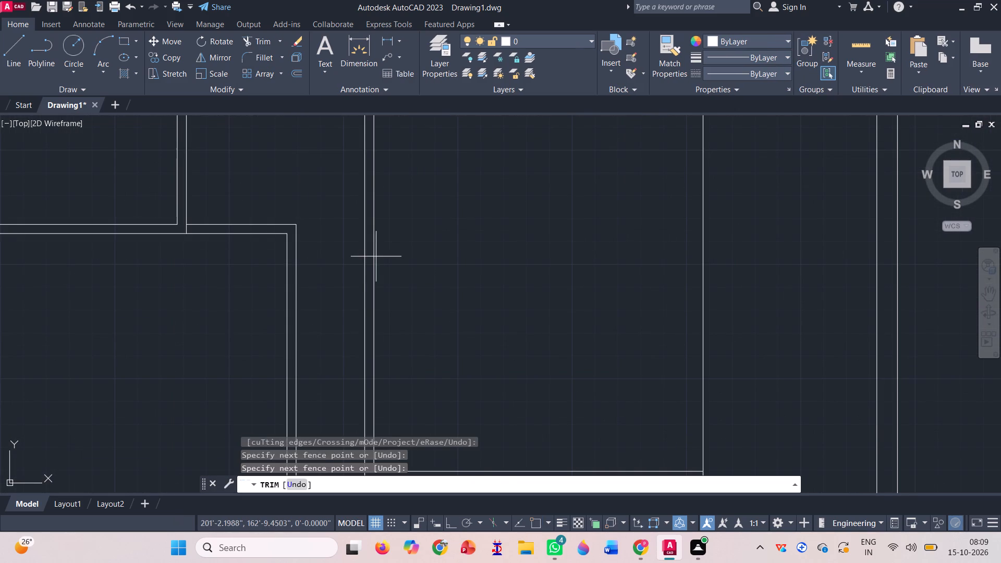
left_click(365, 259)
scroll(373, 264, "down", 3)
left_click(374, 264)
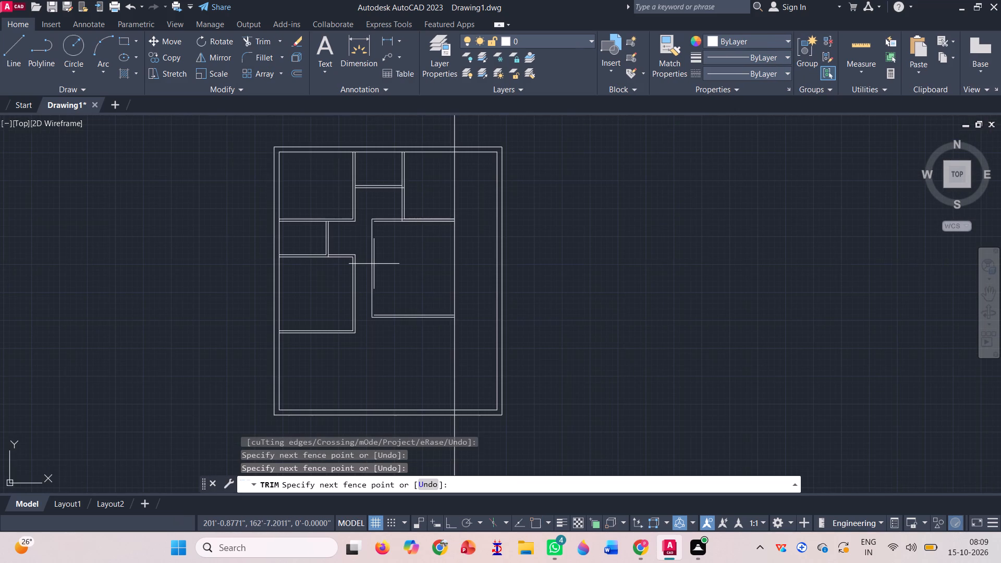
left_click(367, 262)
key("space")
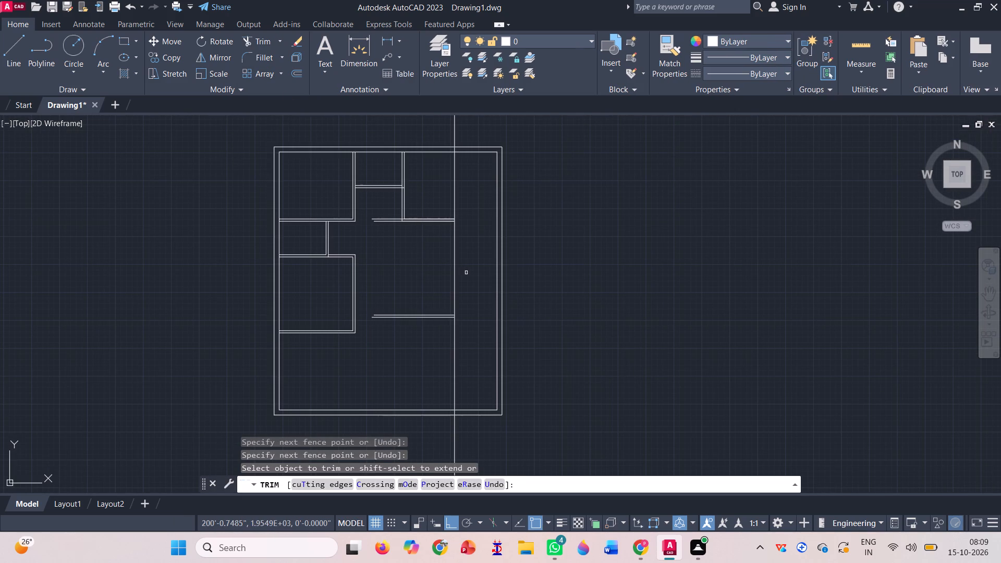
Extend the open room's upper and lower wall line pairs leftward to meet the partitions of the rooms on the left side.
left_click(278, 44)
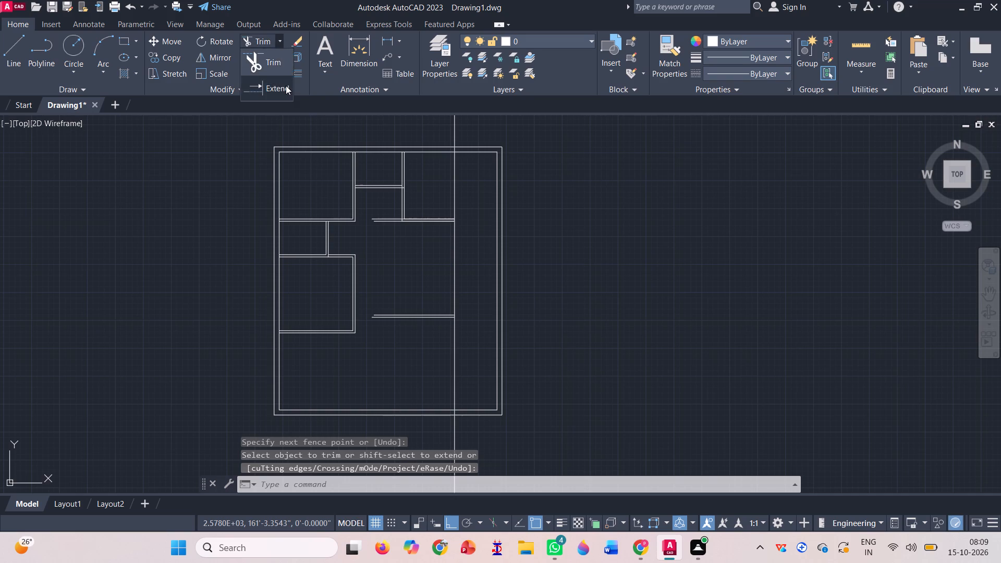
left_click(286, 85)
scroll(395, 207, "up", 1)
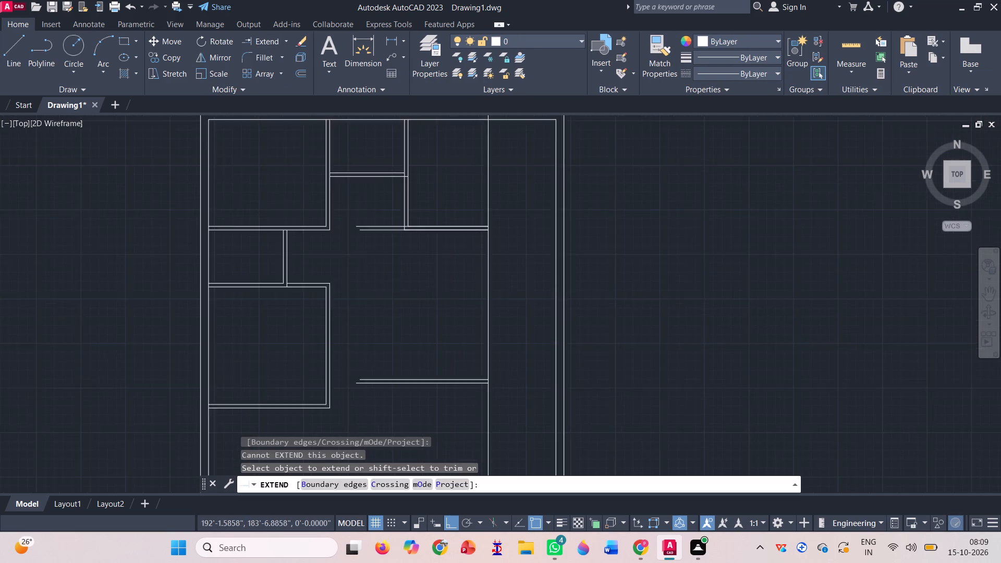
scroll(395, 207, "up", 1)
left_click(386, 239)
left_click(377, 247)
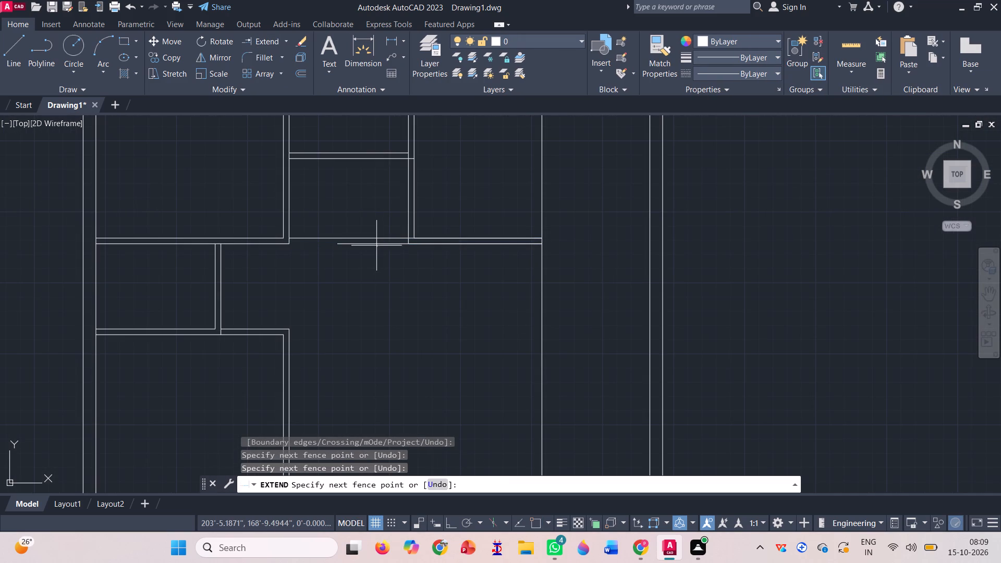
left_click(372, 237)
scroll(382, 230, "down", 2)
scroll(388, 349, "up", 1)
left_click(387, 352)
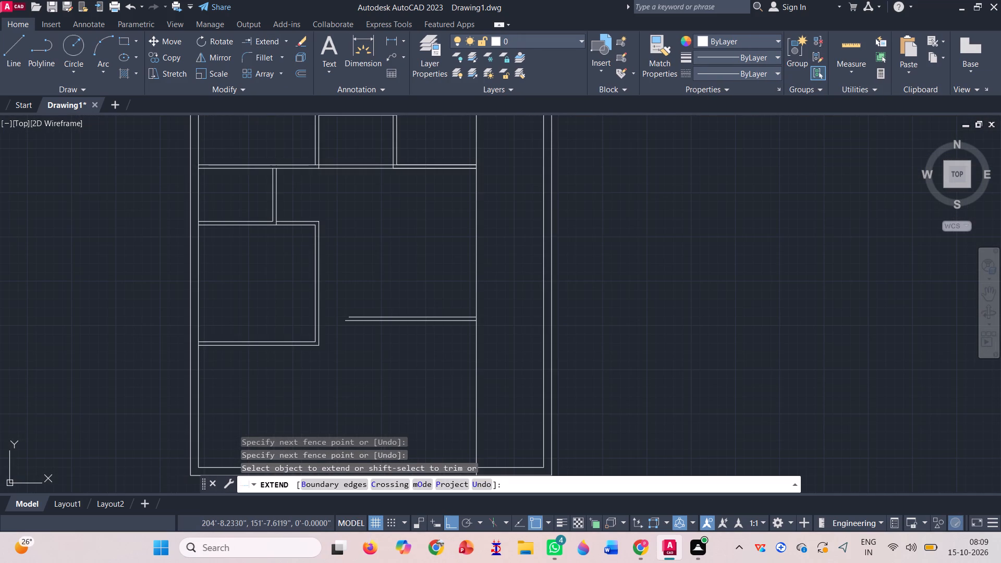
left_click(362, 270)
scroll(399, 395, "down", 1)
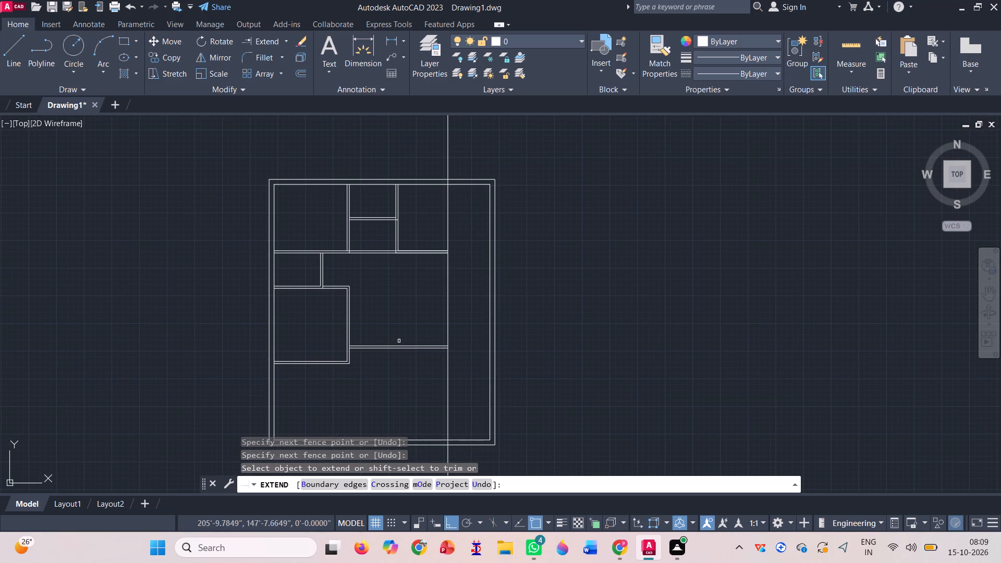
key("space")
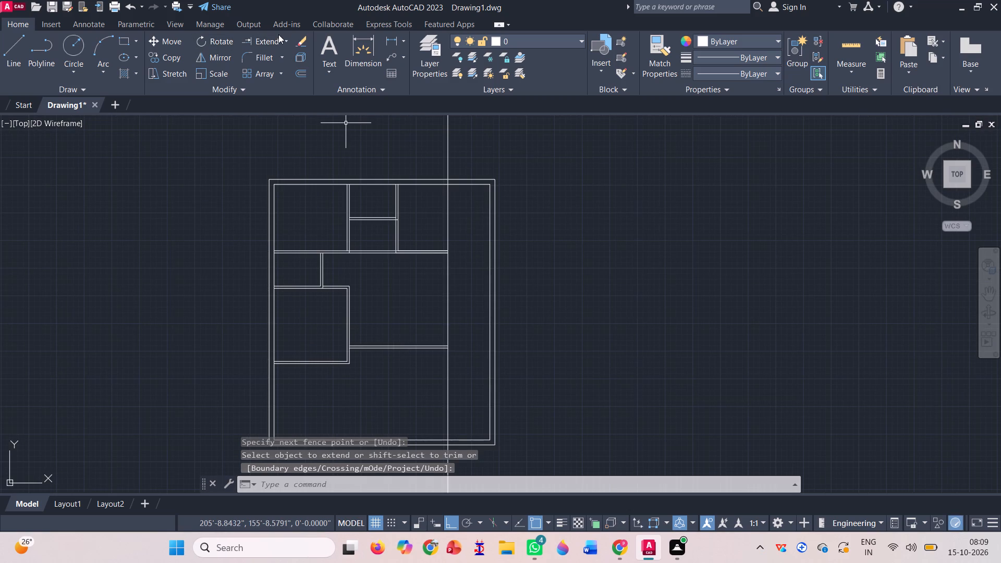
Trim away the pair of horizontal wall lines between the two vertical partitions below the small upper-middle room.
left_click(287, 40)
left_click(279, 59)
scroll(346, 238, "up", 1)
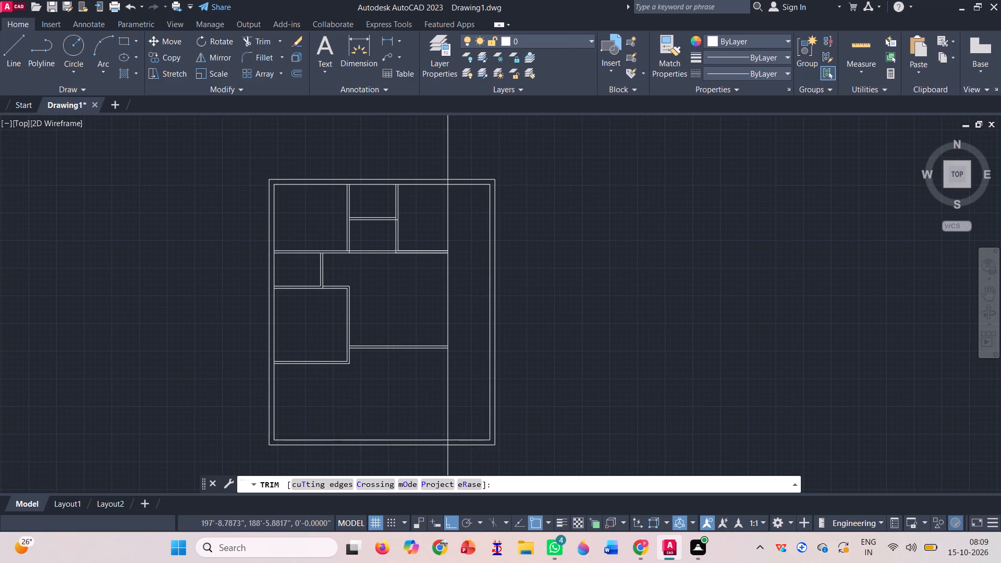
scroll(346, 238, "up", 1)
left_click(410, 232)
left_click(397, 316)
scroll(411, 286, "down", 2)
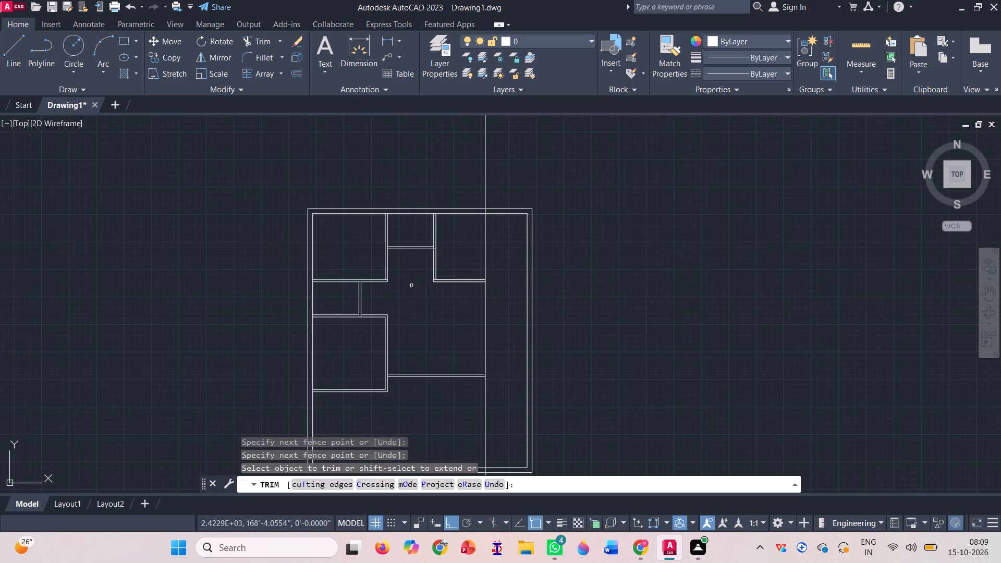
key("space")
scroll(421, 314, "down", 1)
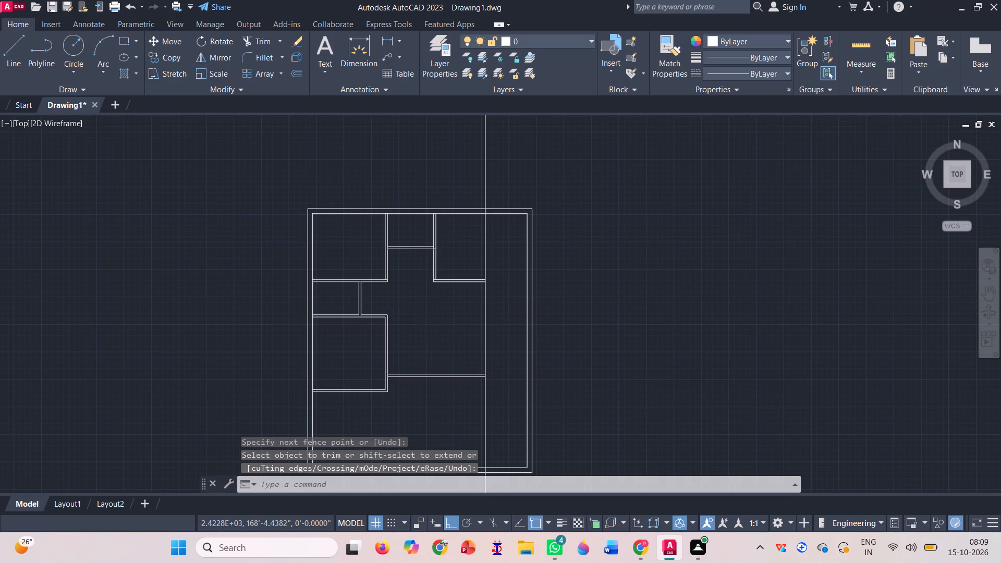
scroll(464, 338, "up", 1)
scroll(386, 277, "down", 1)
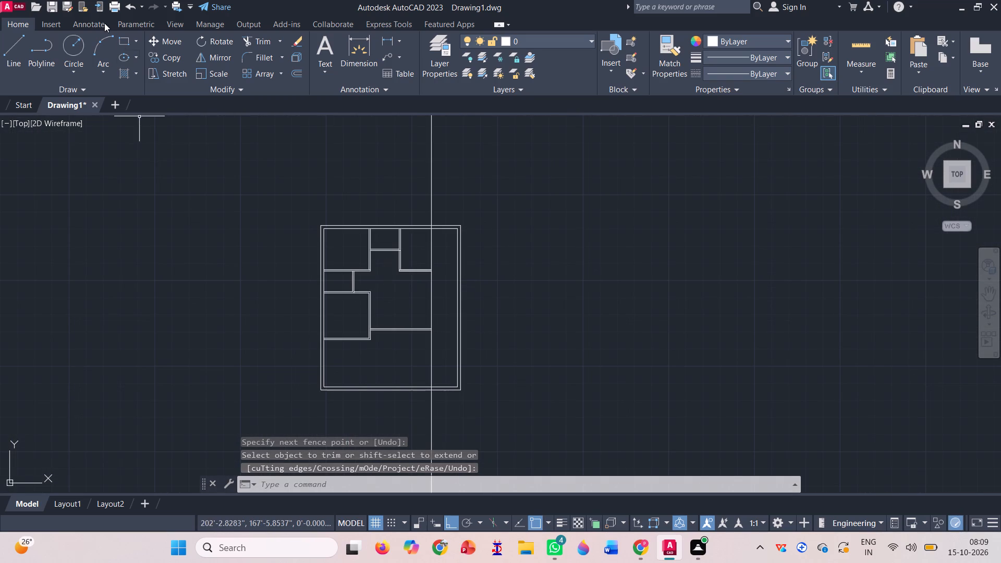
Draw connected lines from the lower-left room's bottom partition at the inner outer-wall face: 12' down, 15' right, and up to the middle partition's lower line.
left_click(15, 53)
scroll(321, 396, "up", 3)
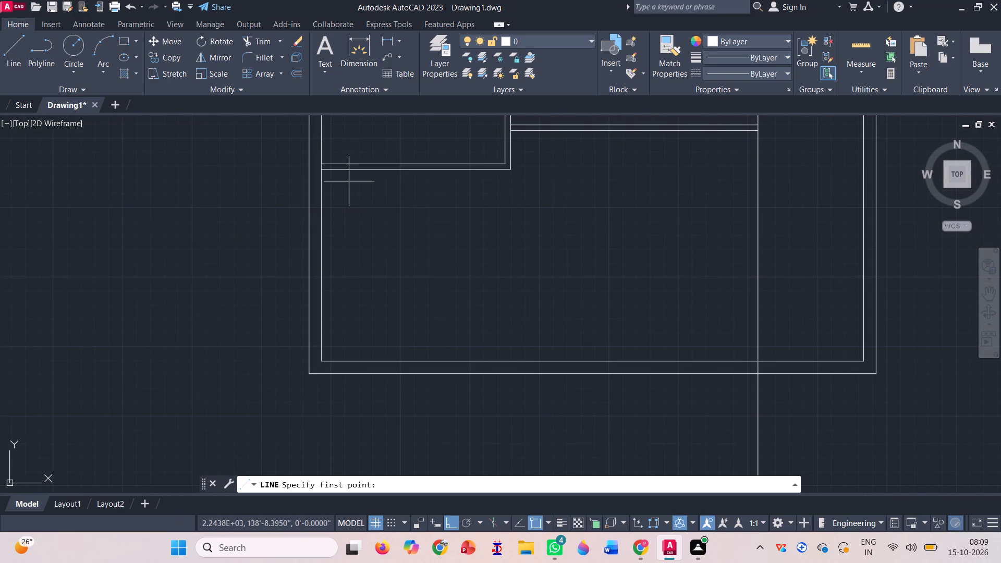
left_click(319, 173)
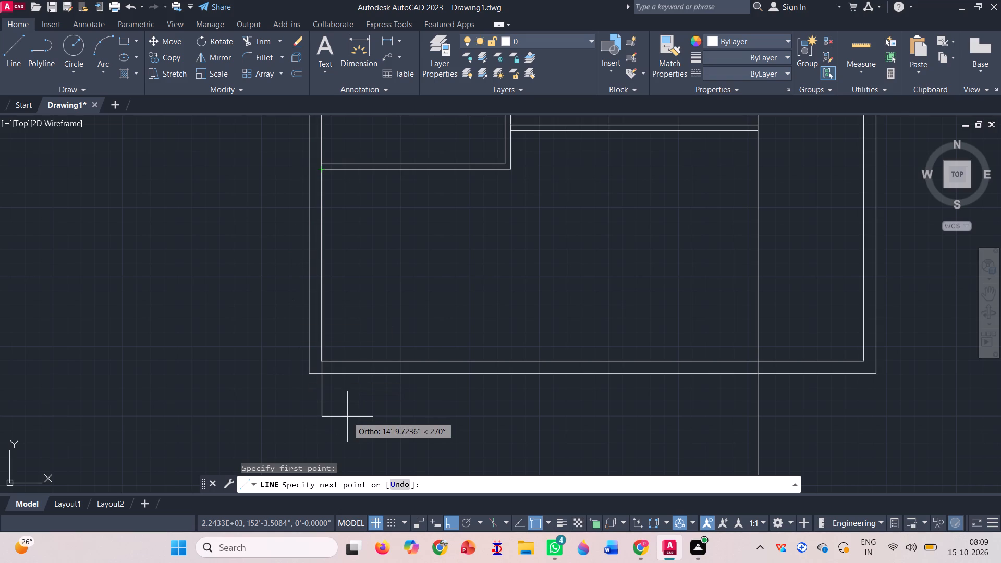
type("12'")
key("Return")
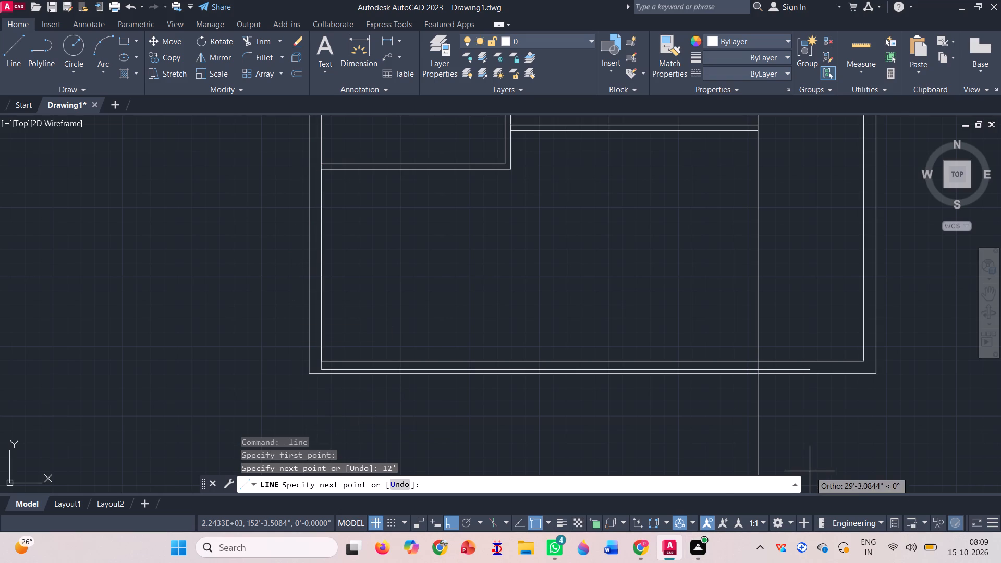
type("15'")
key("Return")
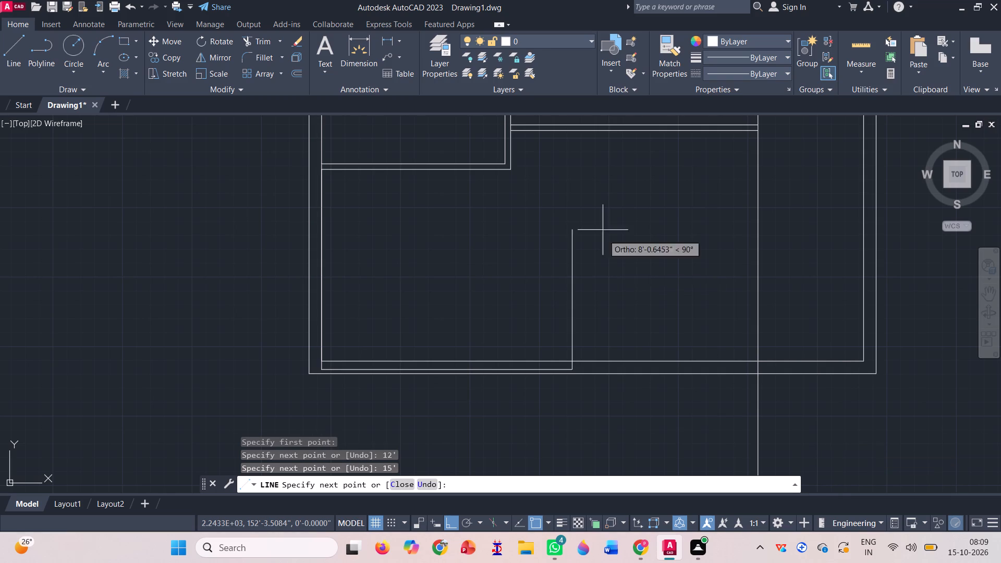
scroll(544, 308, "down", 1)
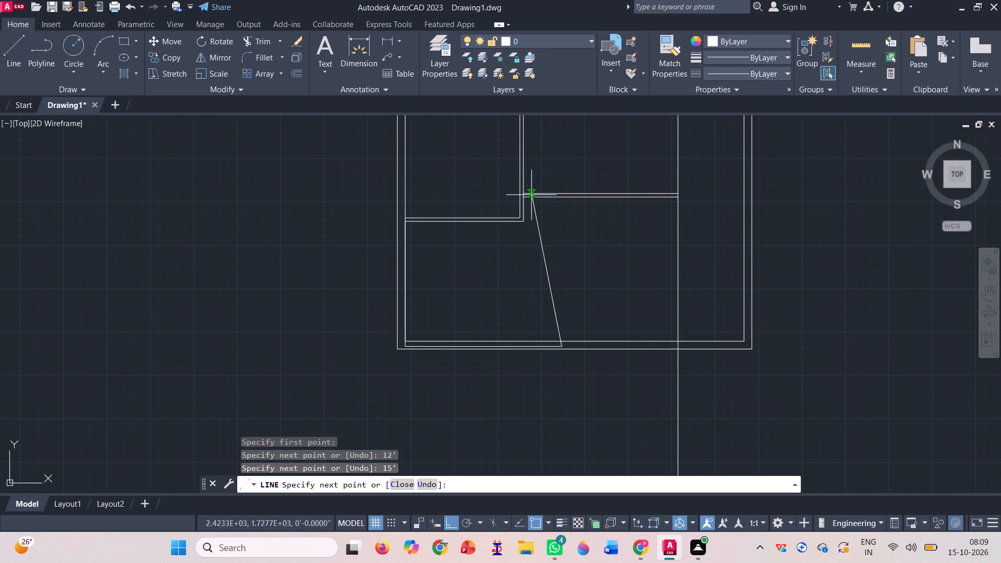
scroll(556, 199, "up", 4)
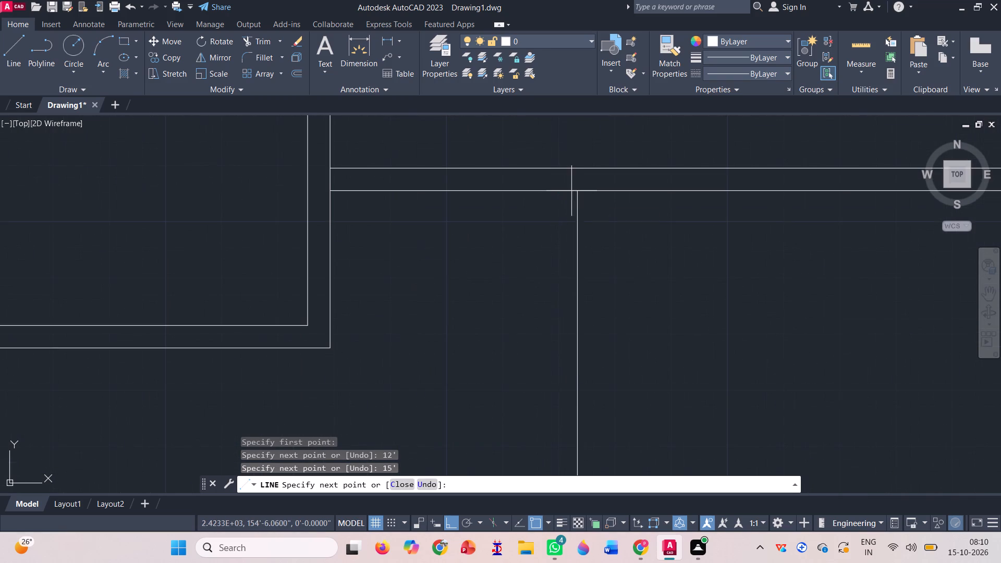
left_click(579, 190)
scroll(401, 241, "down", 2)
scroll(463, 206, "down", 2)
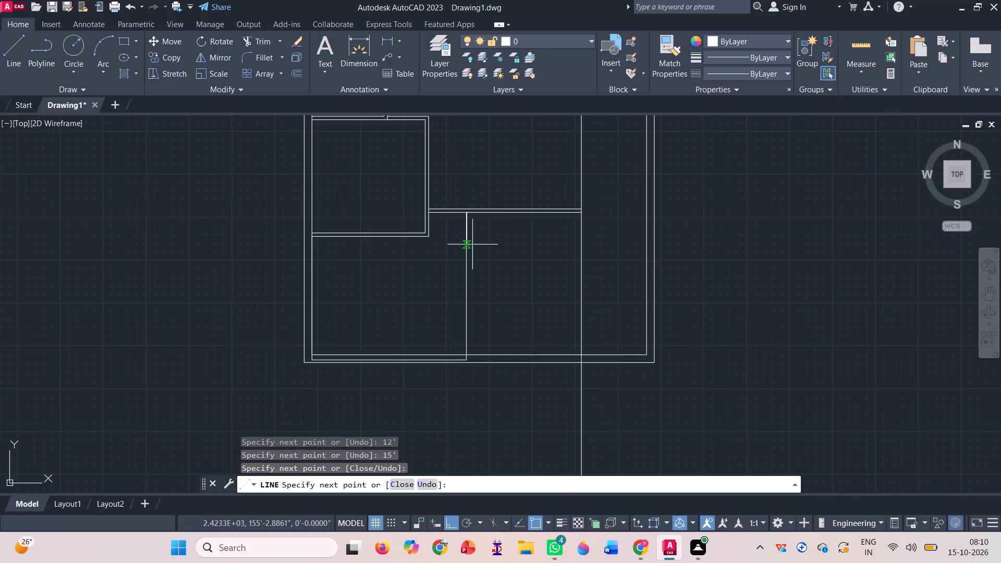
key("space")
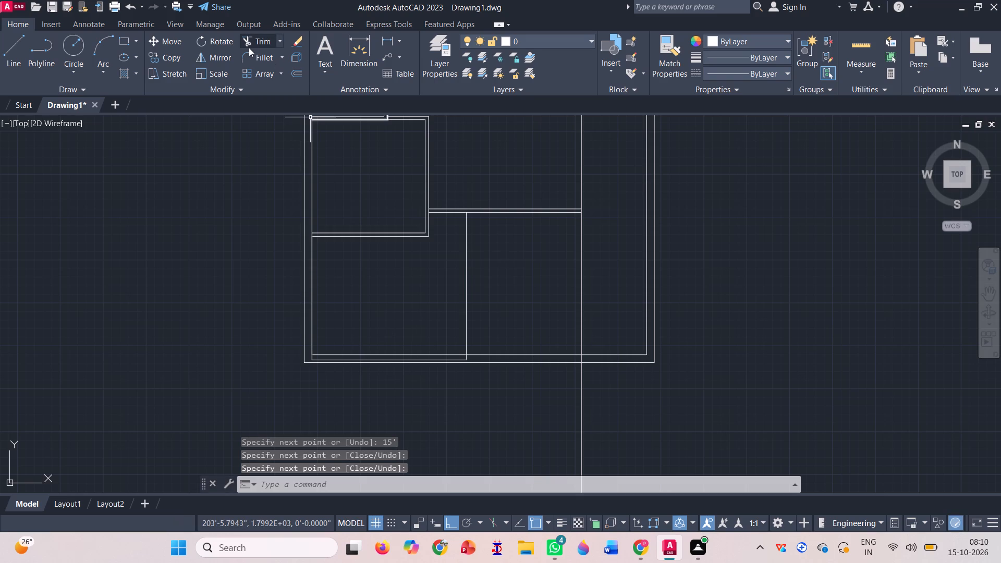
Trim the new 12' by 15' room's line ends and horizontal line that overrun the inner face of the bottom outer wall.
left_click(249, 44)
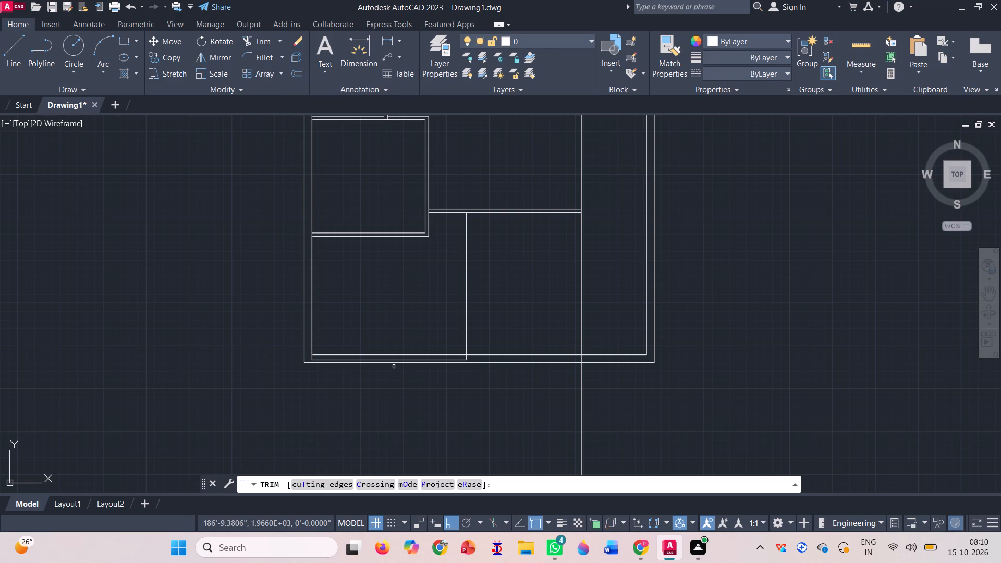
scroll(440, 360, "up", 4)
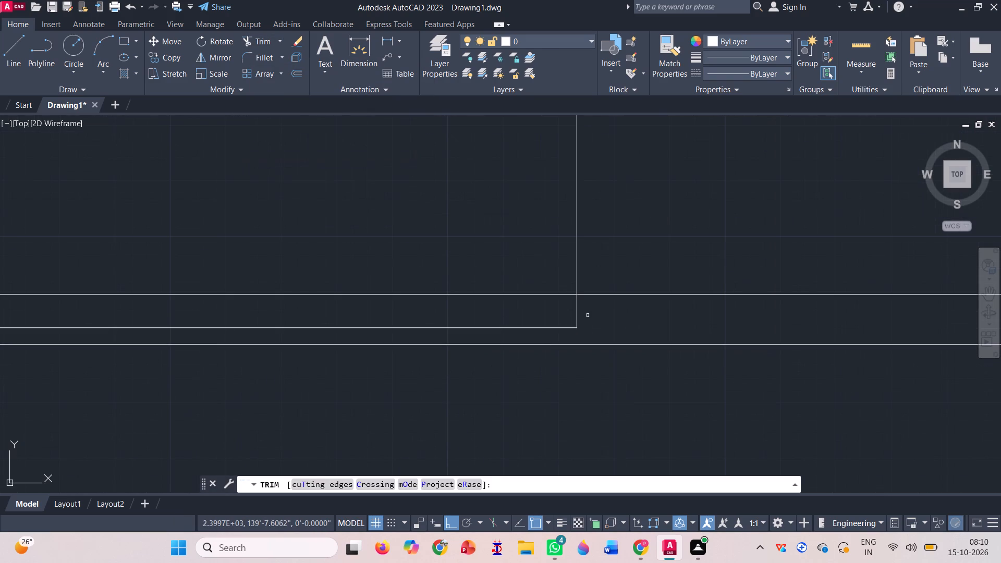
left_click(588, 314)
left_click(545, 334)
scroll(729, 309, "down", 2)
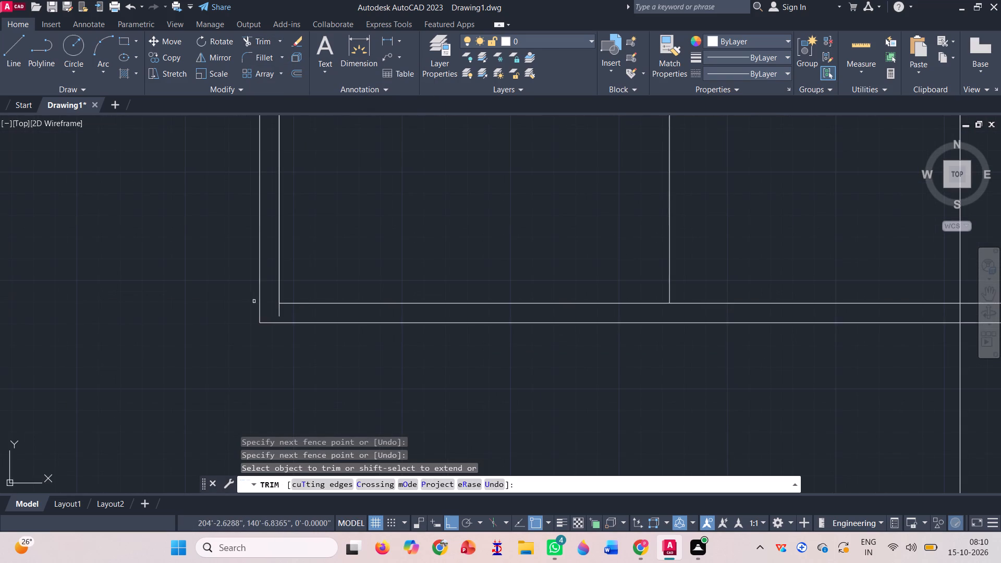
scroll(263, 309, "up", 4)
left_click(320, 313)
left_click(457, 313)
scroll(324, 353, "down", 5)
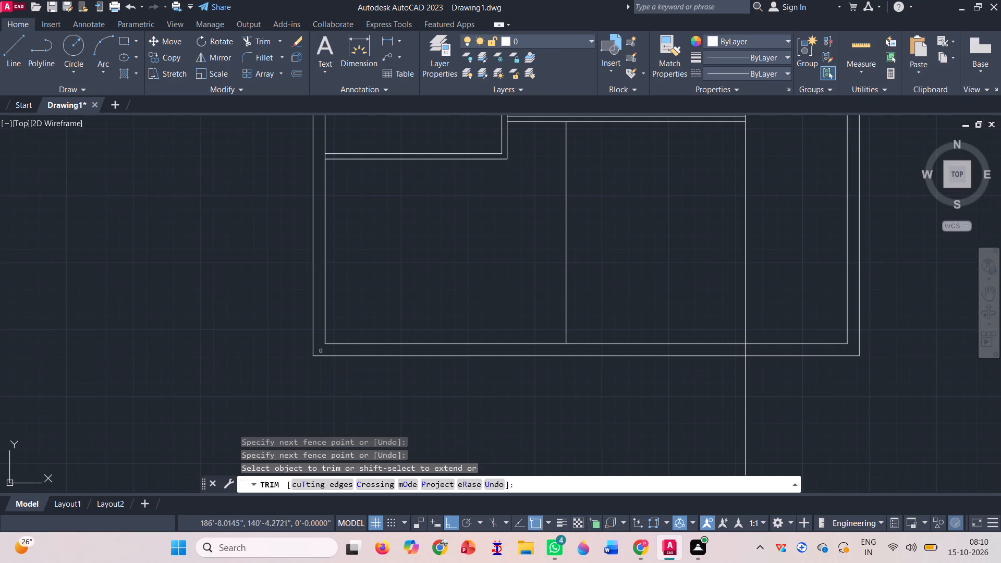
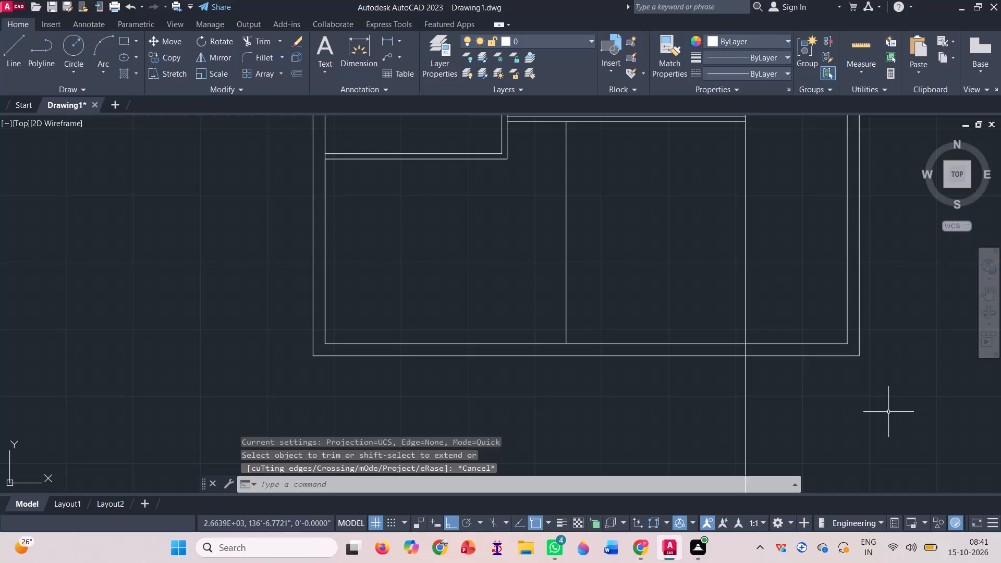
Trim the long vertical line below the middle partition, above the building, and inside the top outer wall's thickness.
scroll(436, 429, "down", 1)
scroll(539, 424, "down", 1)
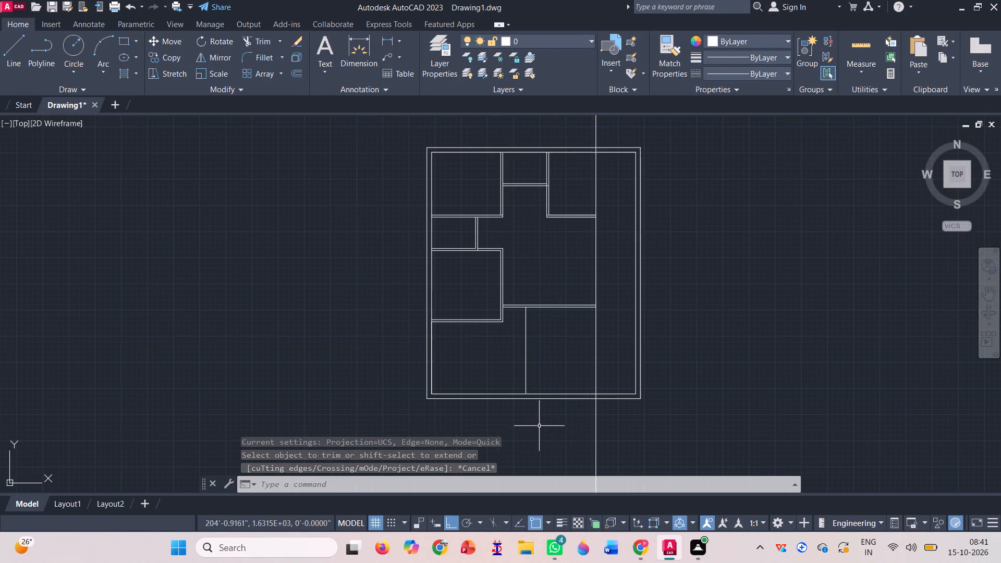
key("space")
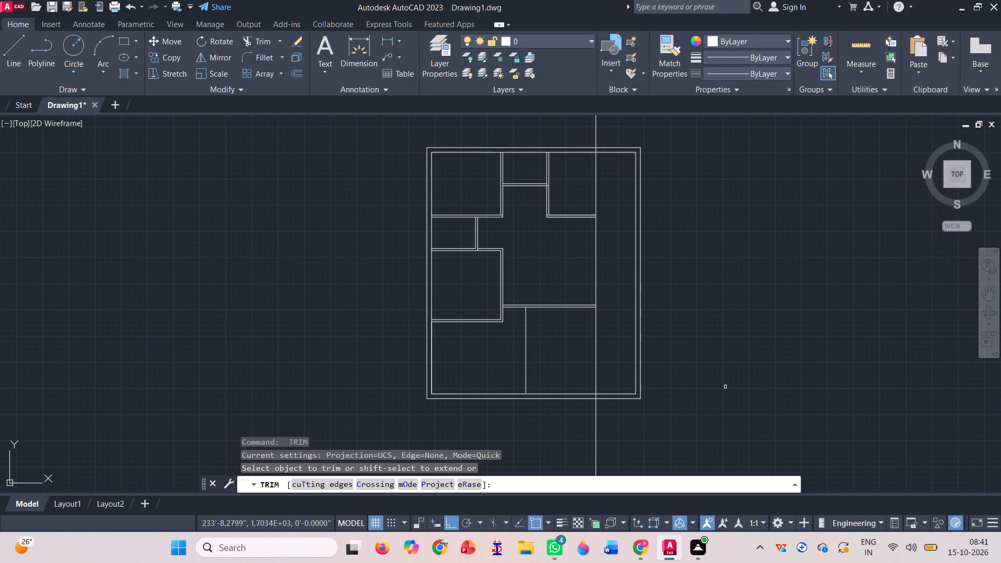
left_click(590, 348)
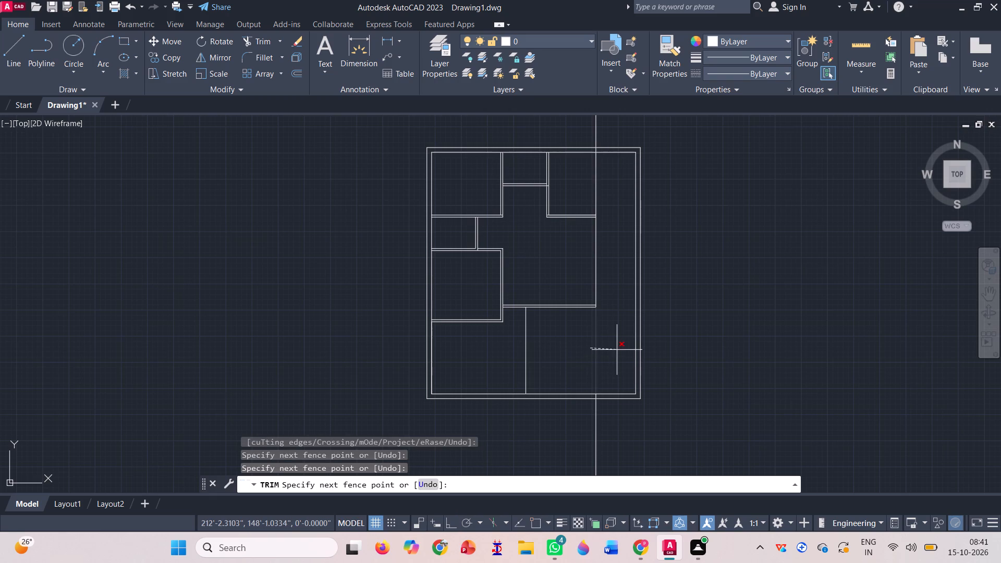
left_click(617, 350)
scroll(605, 385, "down", 1)
scroll(583, 199, "up", 1)
left_click(583, 199)
left_click(709, 197)
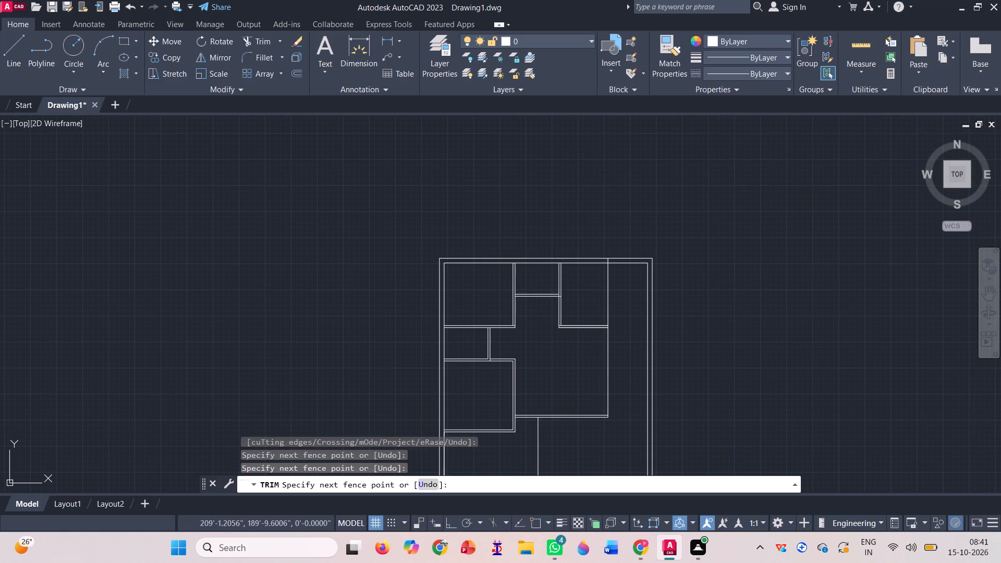
scroll(613, 253, "up", 4)
left_click(549, 289)
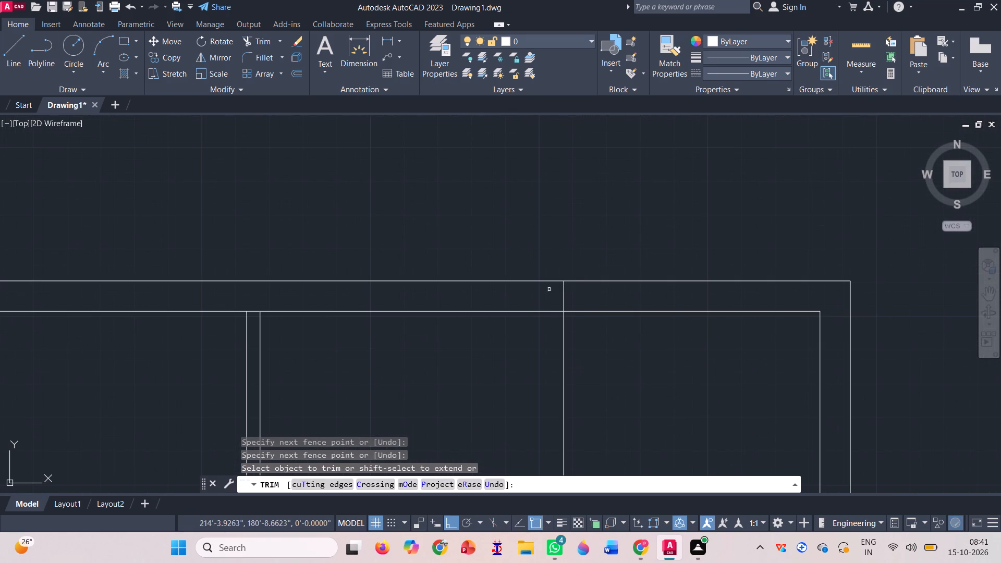
left_click(577, 299)
Trim the leftover pieces of the long vertical line below the building and inside the bottom outer wall's thickness.
scroll(653, 184, "down", 5)
left_click(656, 388)
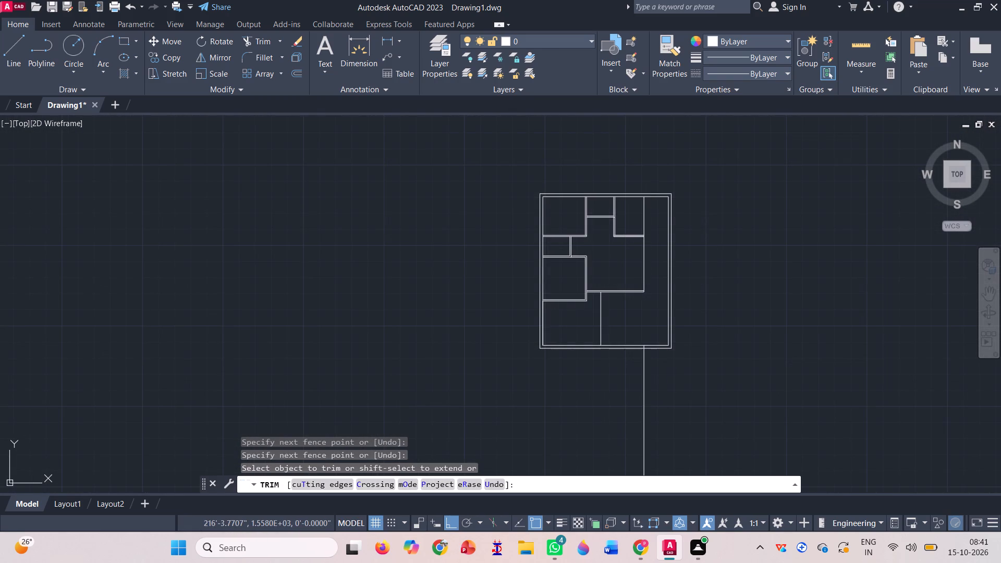
left_click(496, 371)
scroll(618, 353, "up", 3)
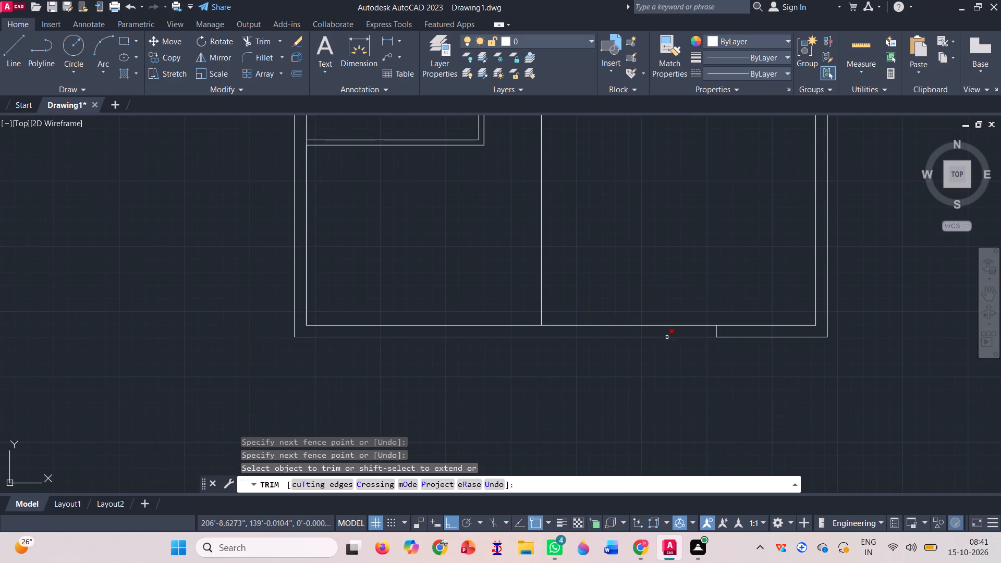
scroll(711, 327, "up", 3)
left_click(710, 344)
left_click(754, 341)
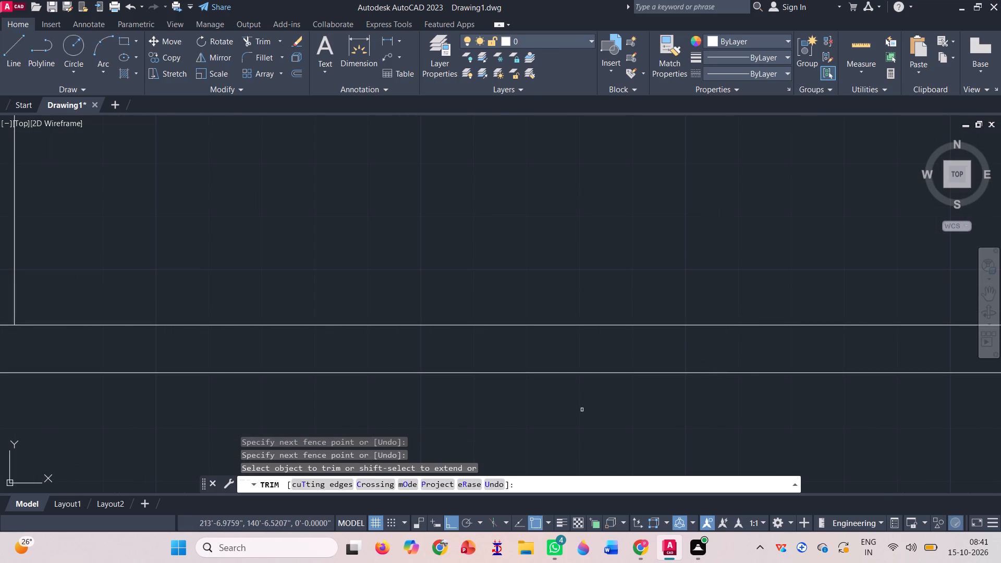
scroll(589, 420, "down", 1)
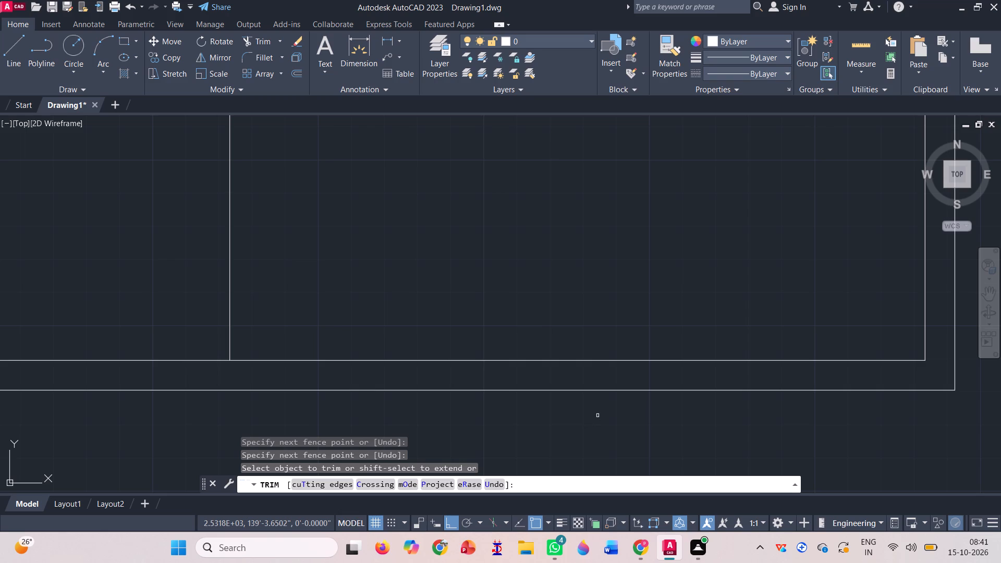
scroll(599, 414, "down", 2)
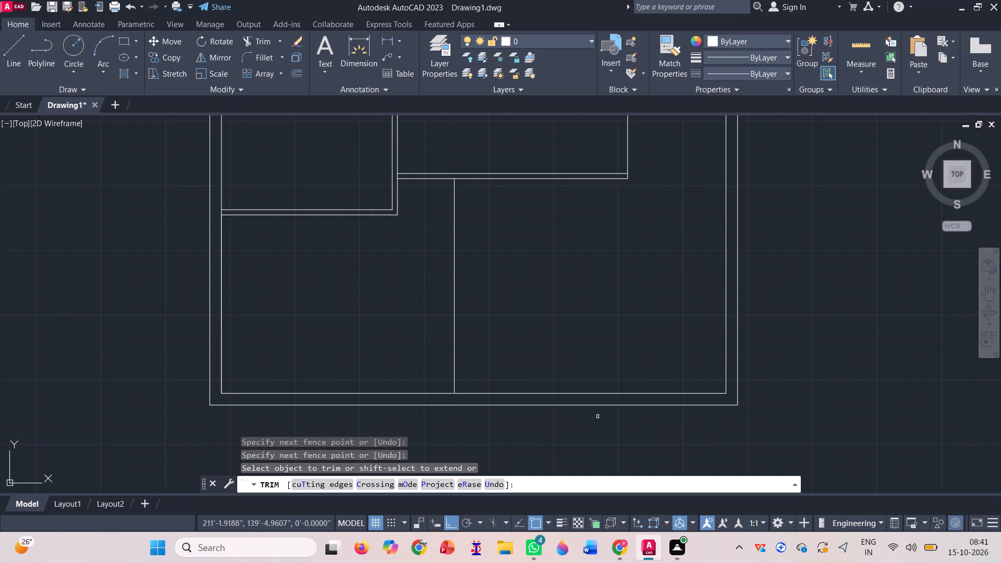
scroll(564, 405, "down", 3)
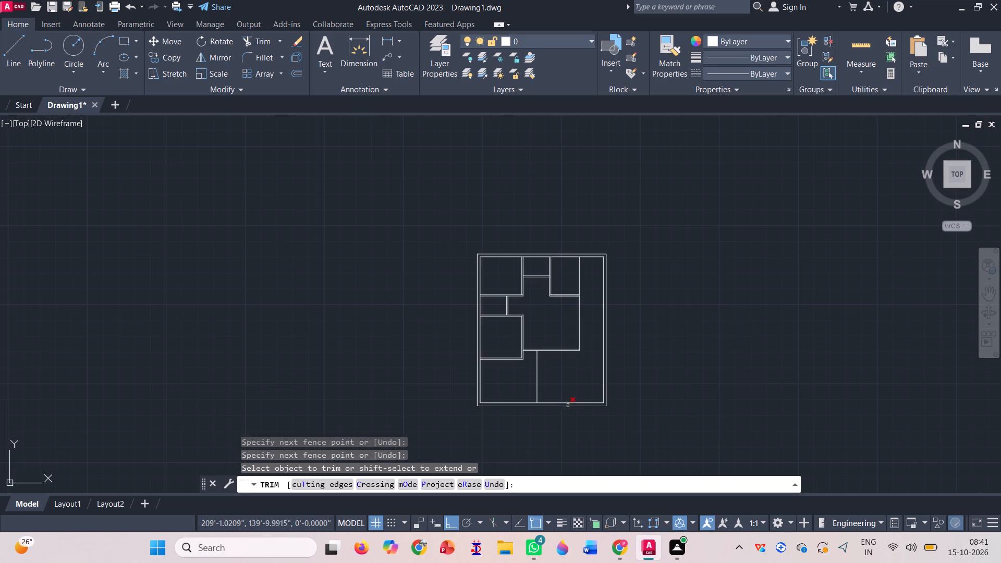
scroll(564, 396, "up", 1)
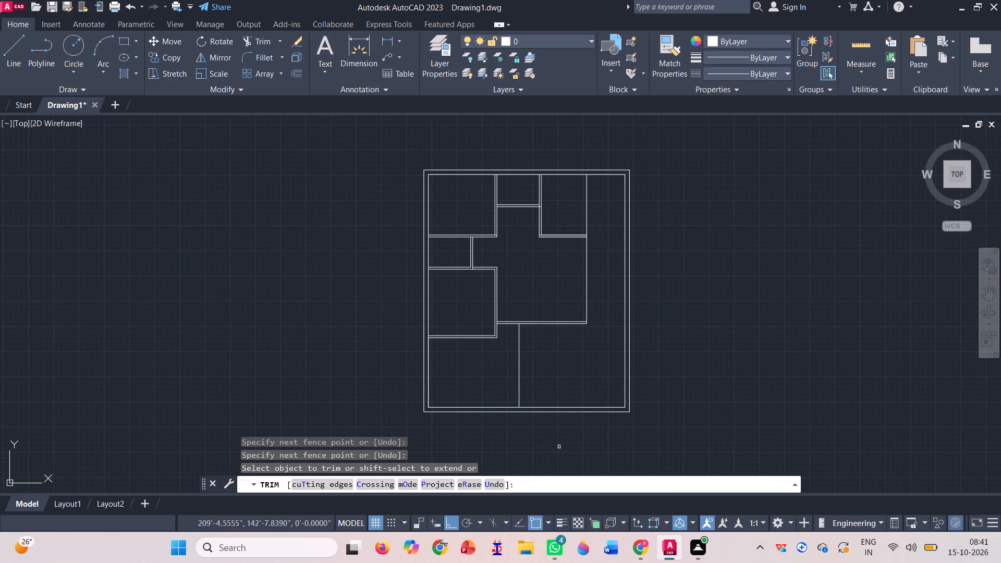
key("Escape")
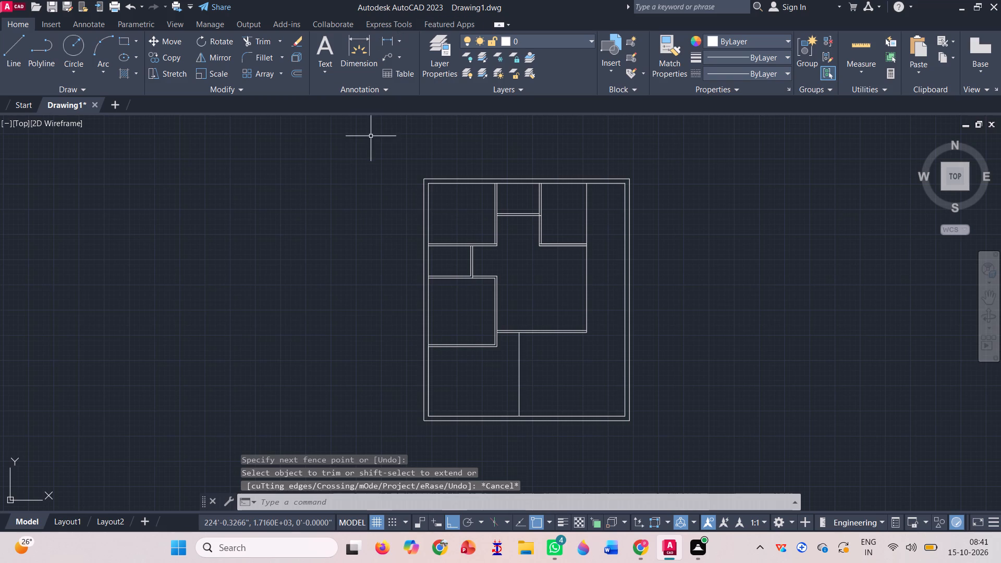
Move all the interior partition lines horizontally to the right by about 2'-4", leaving the outer walls in place.
left_click(173, 42)
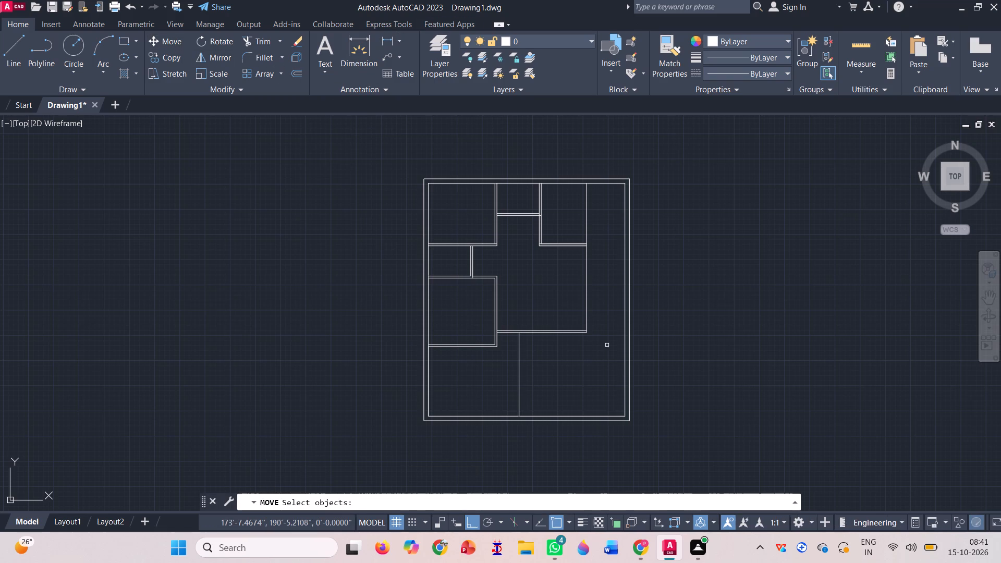
left_click(597, 361)
left_click(453, 212)
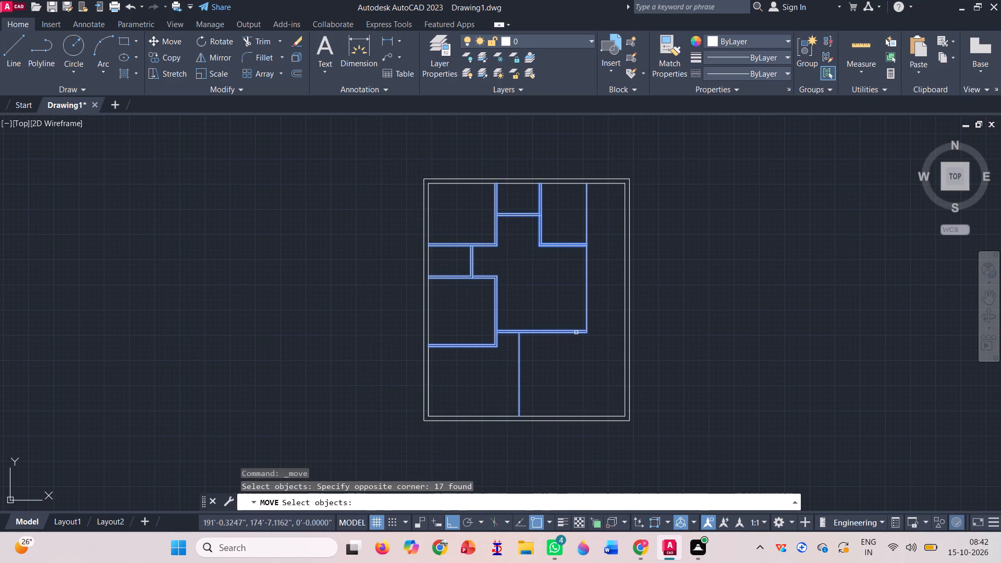
scroll(580, 326, "up", 1)
key("Return")
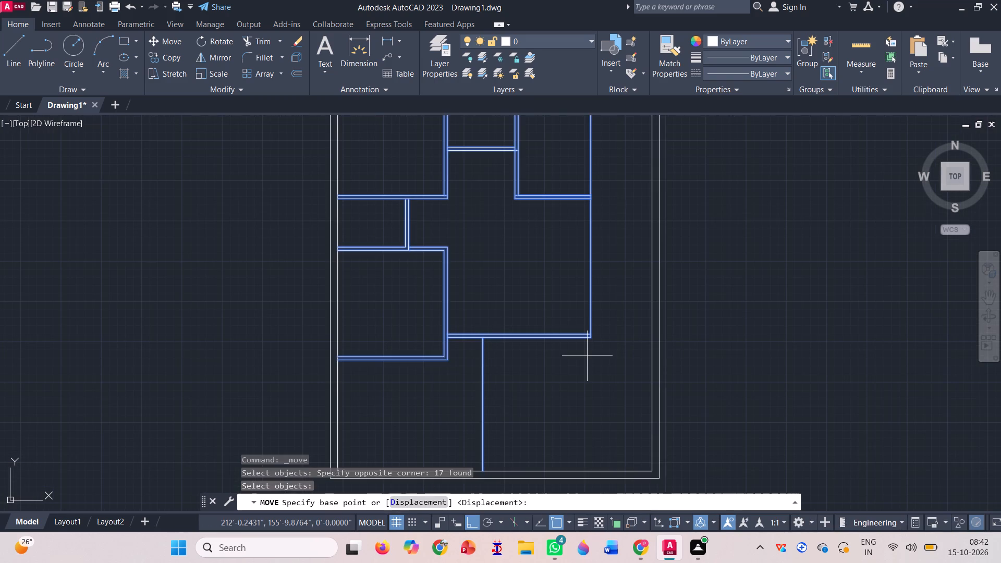
left_click(592, 337)
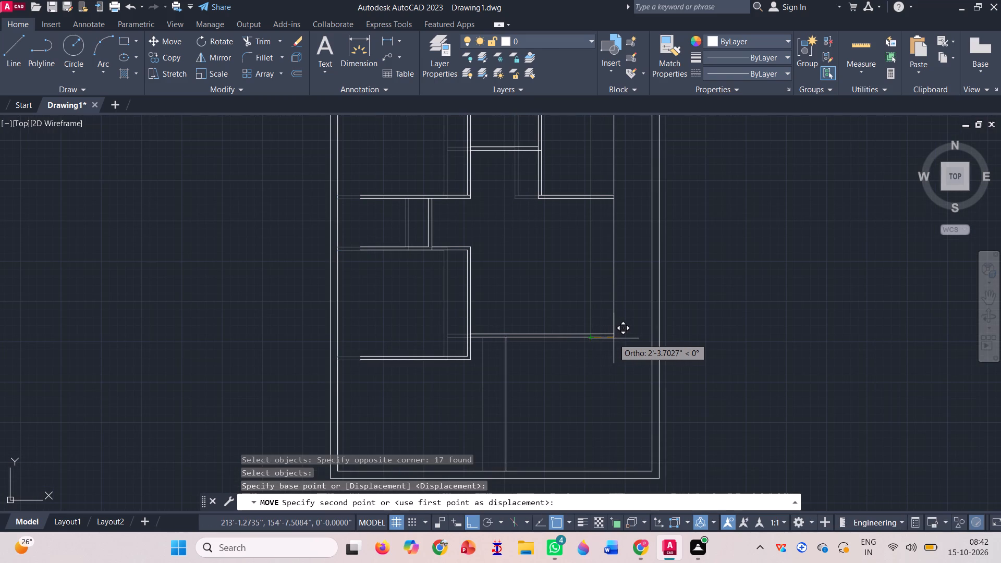
left_click(614, 338)
scroll(596, 394, "down", 1)
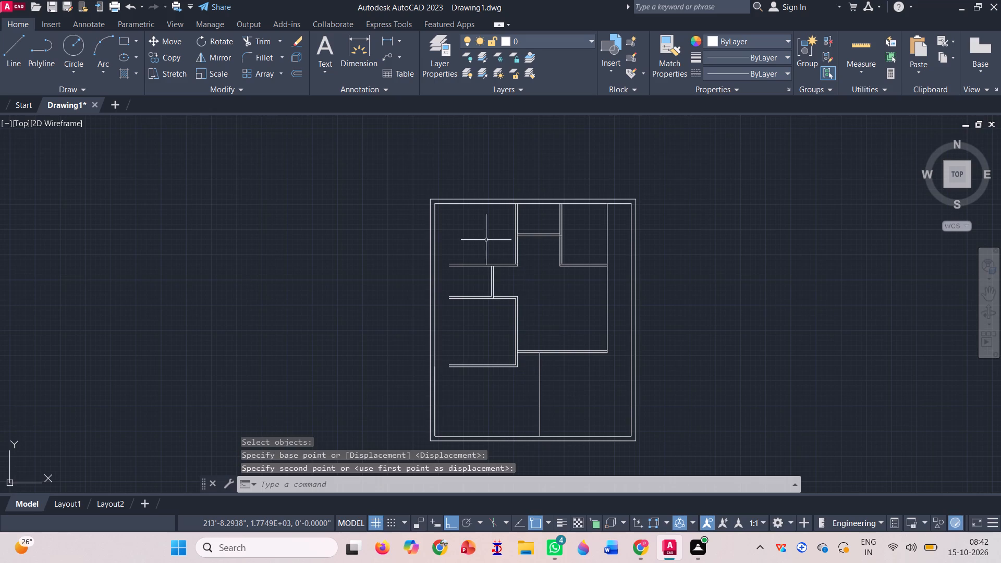
Draw a vertical construction line through the left ends of the shifted left-side room partitions.
type("xl")
key("Return")
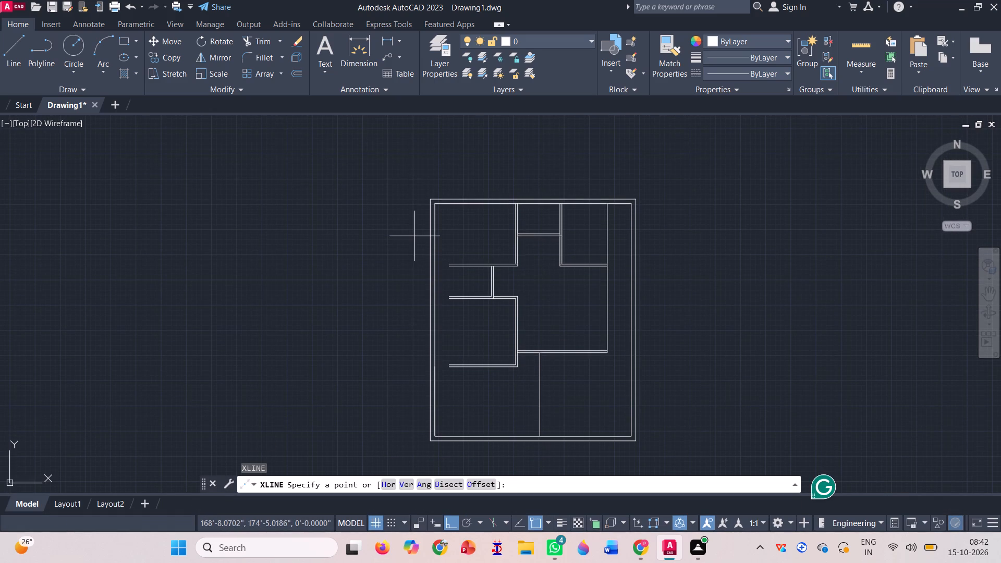
scroll(470, 259, "up", 4)
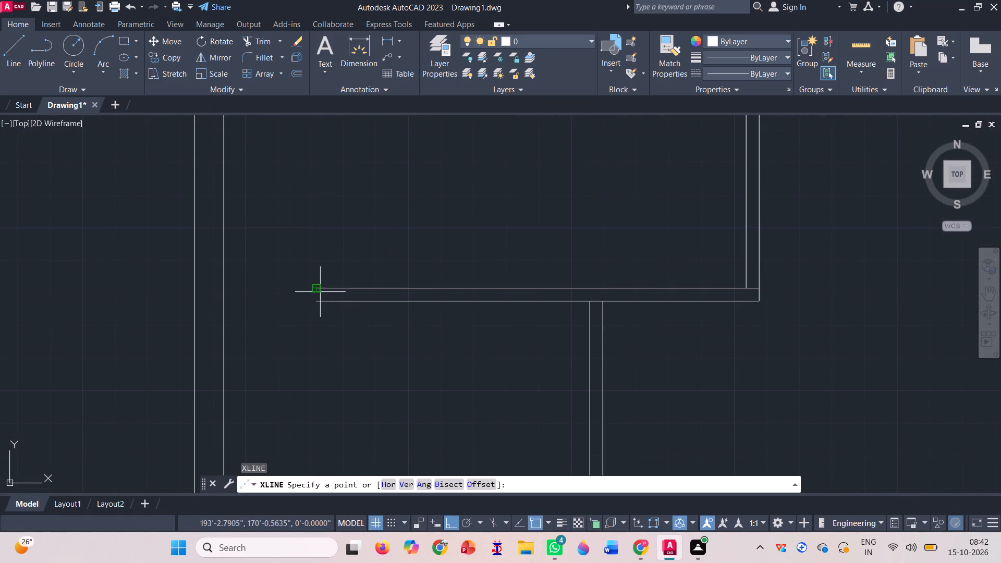
left_click(320, 291)
left_click(319, 392)
scroll(368, 339, "down", 2)
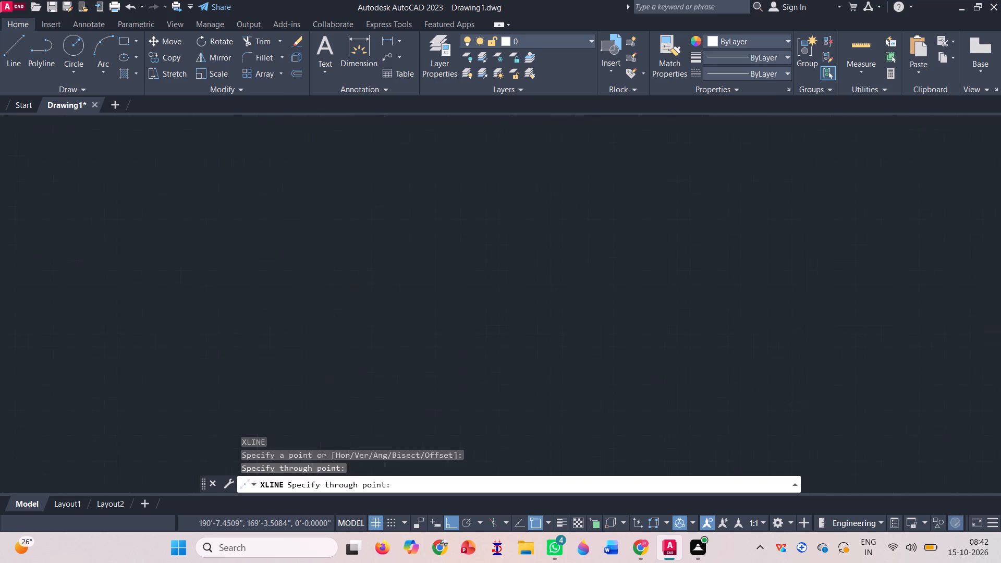
scroll(400, 275, "down", 1)
key("Return")
scroll(479, 289, "down", 2)
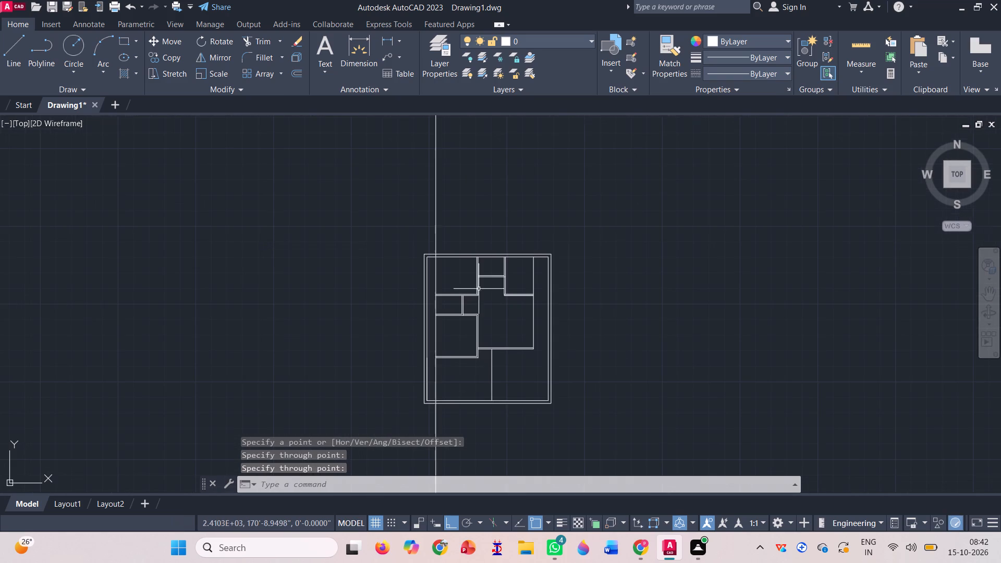
scroll(453, 360, "up", 1)
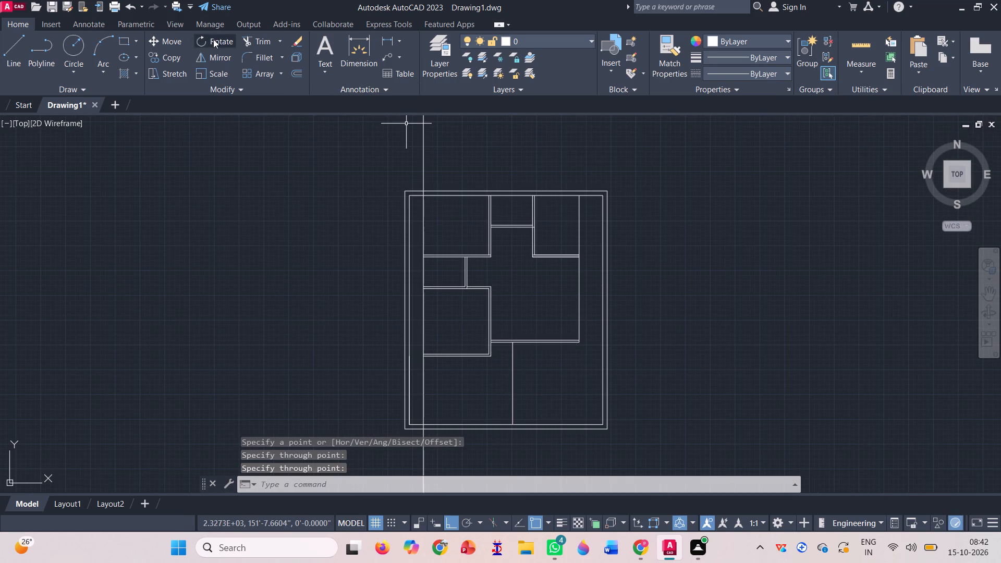
Begin moving the interior partitions together with the new vertical construction line.
left_click(162, 43)
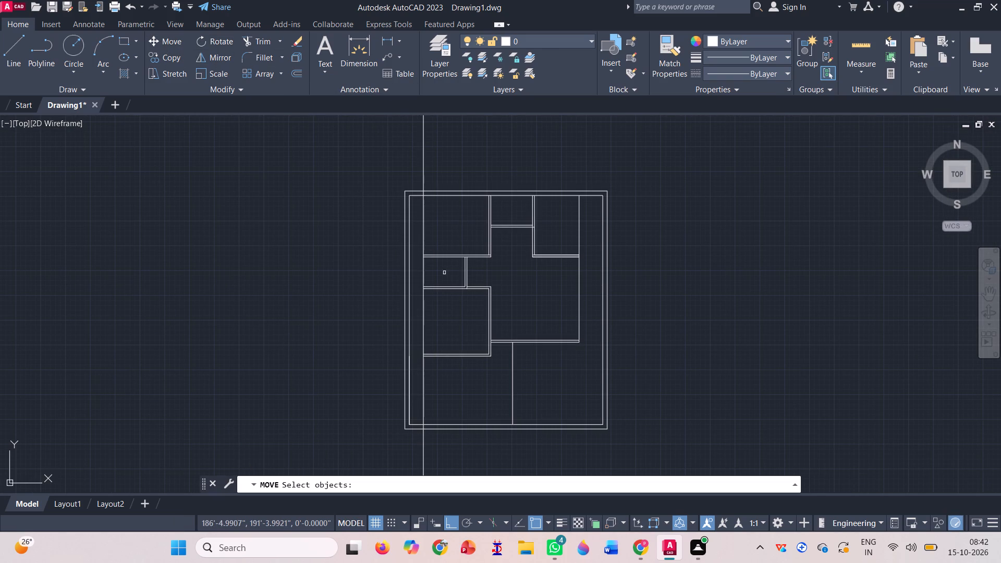
left_click(416, 250)
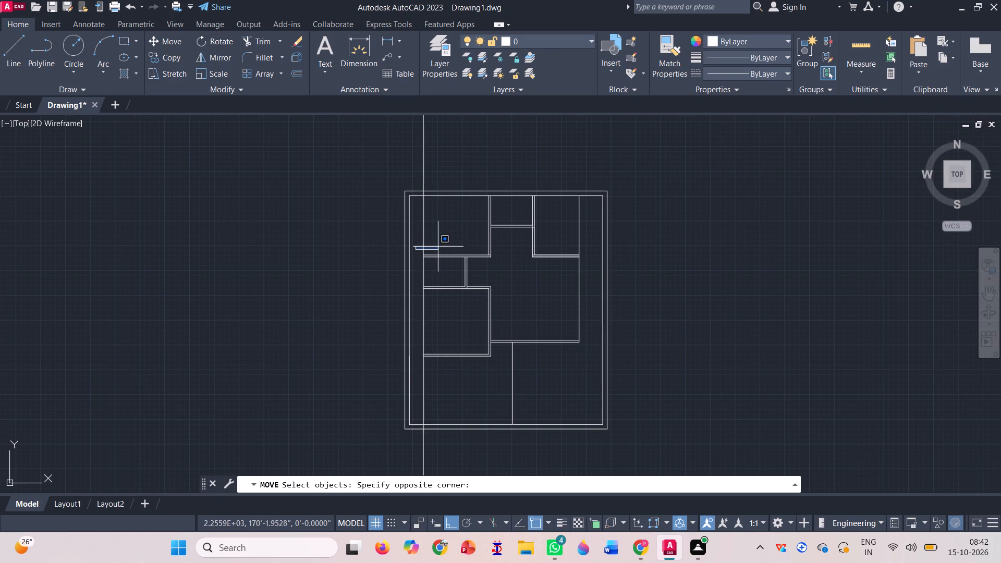
key("Escape")
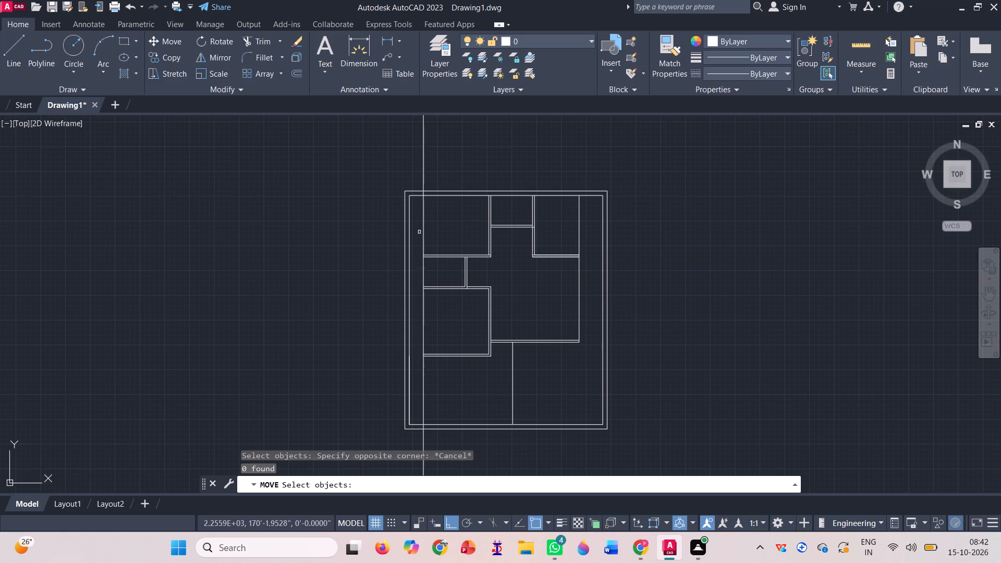
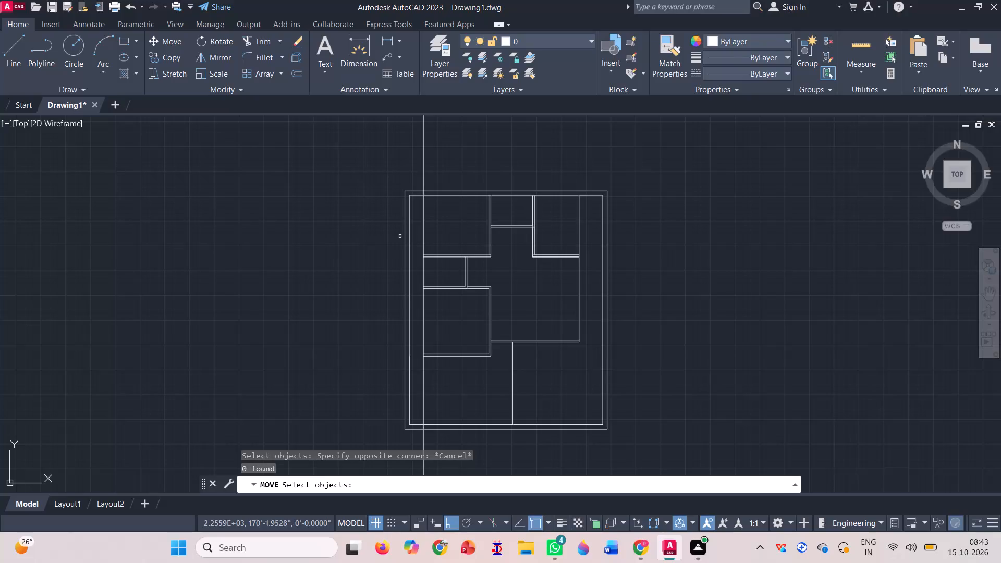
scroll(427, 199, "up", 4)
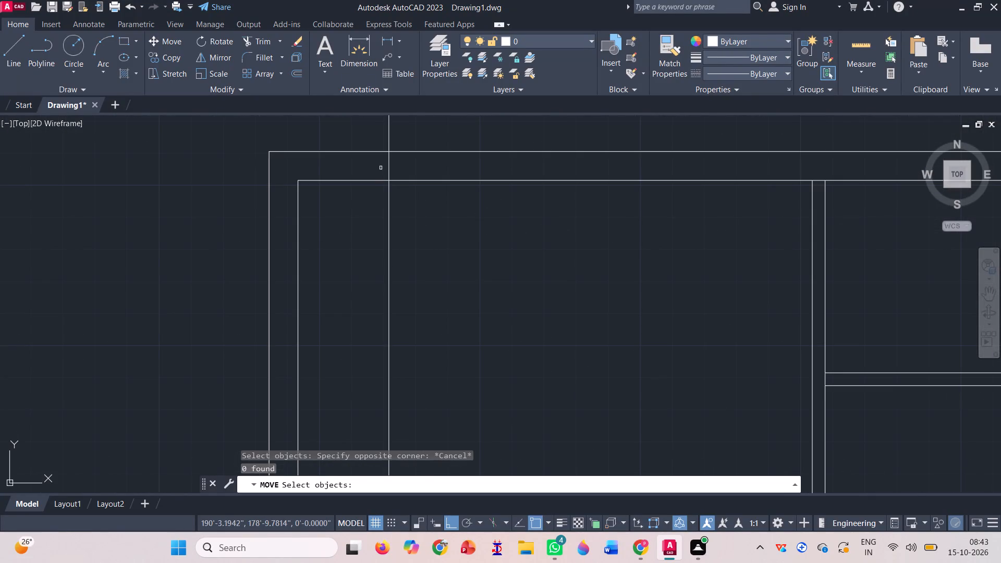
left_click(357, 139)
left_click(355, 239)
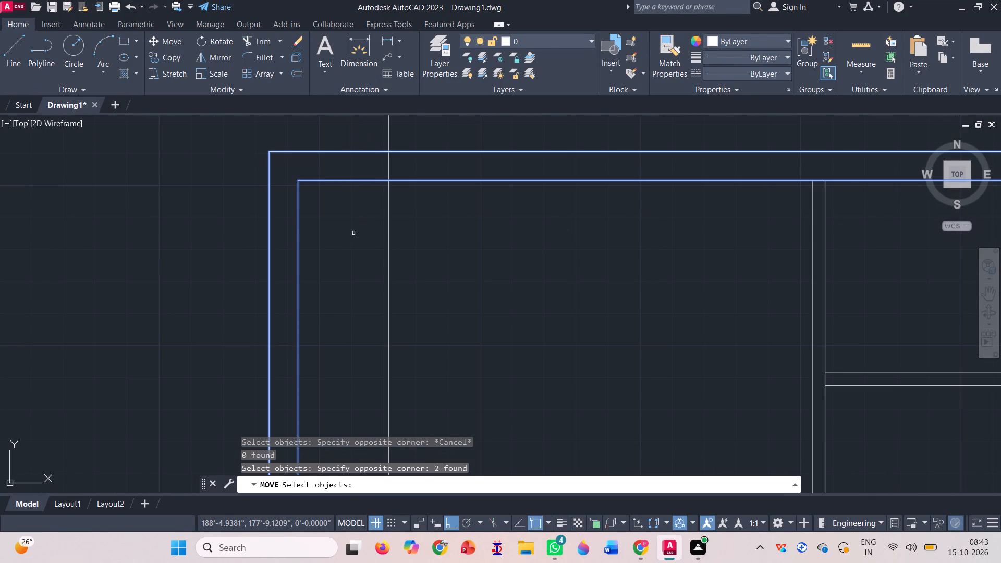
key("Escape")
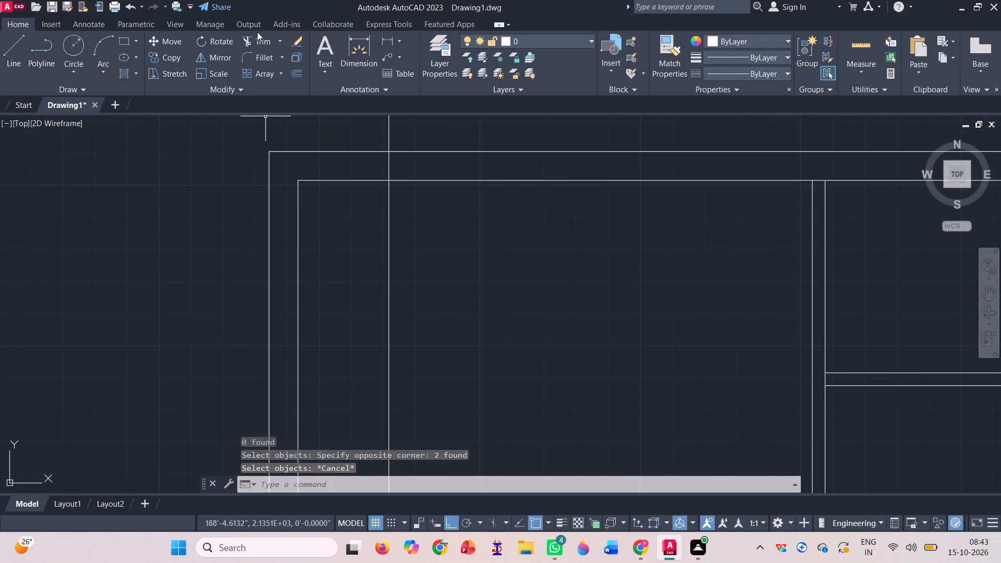
Trim the top outer wall's two lines left of the construction line and its inner line beyond the rightmost room.
left_click(257, 42)
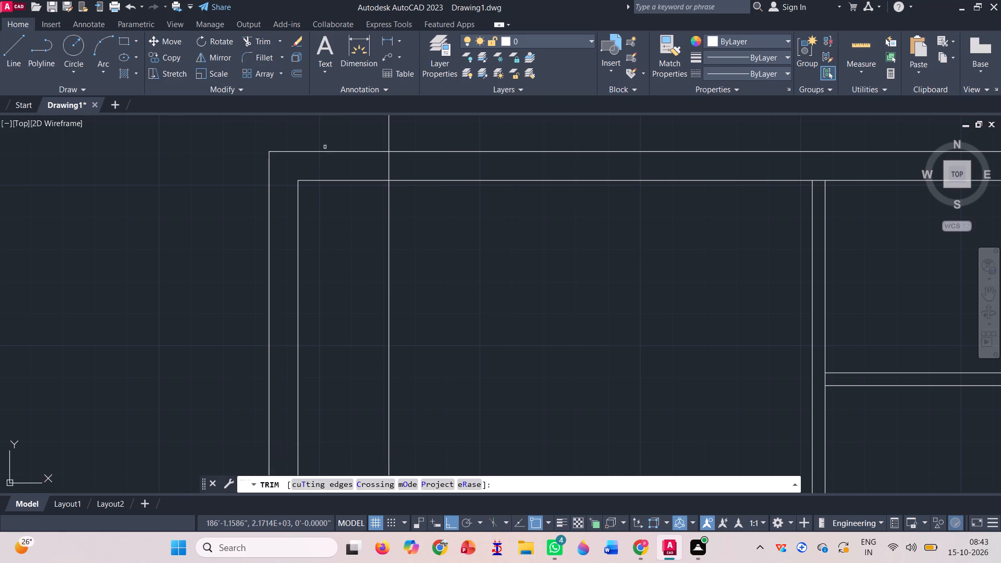
left_click(324, 153)
left_click(331, 183)
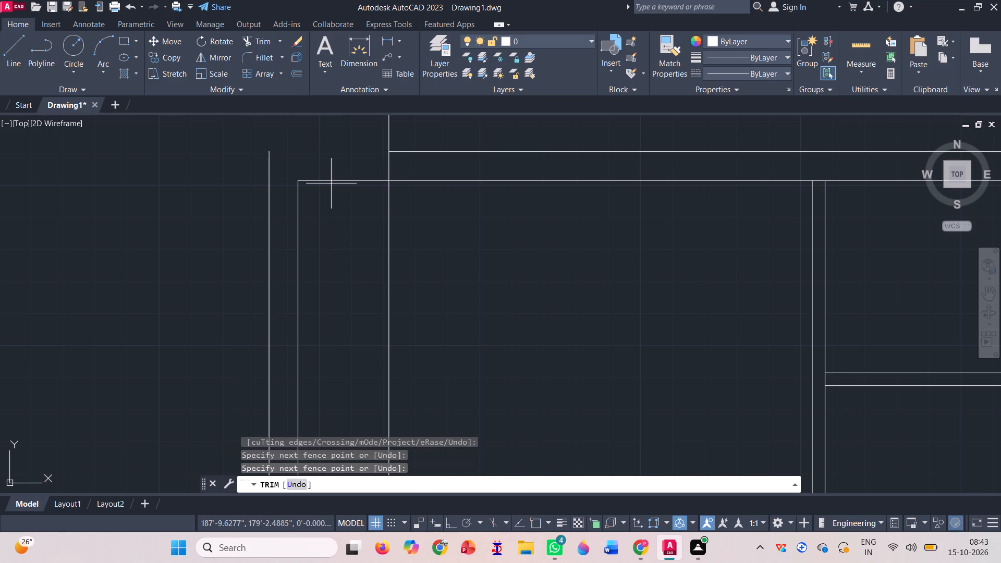
left_click(327, 174)
scroll(326, 174, "down", 3)
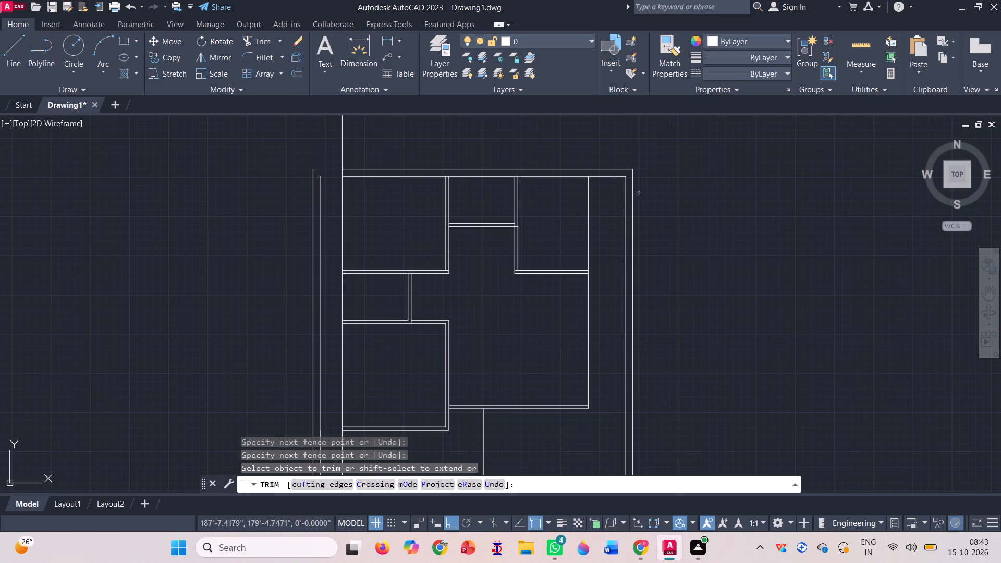
scroll(600, 178, "up", 3)
left_click(604, 174)
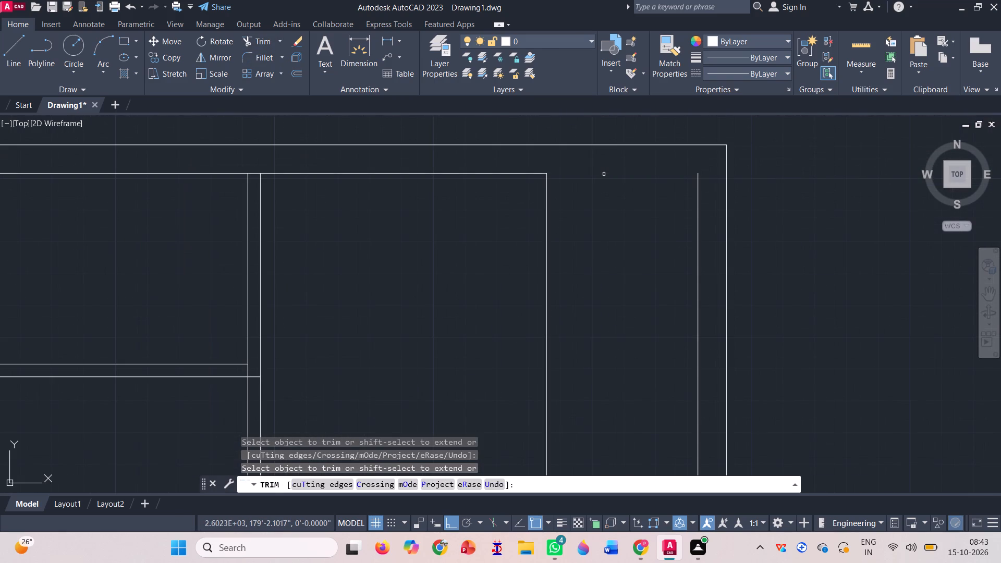
Trim both bottom outer wall lines between the old left outer wall and the vertical construction line.
scroll(601, 155, "down", 2)
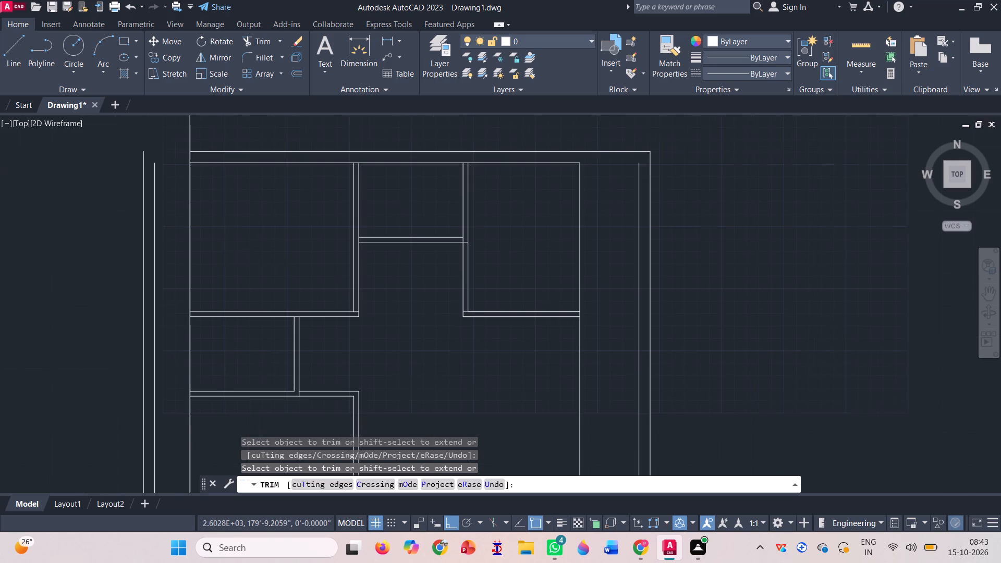
scroll(599, 144, "down", 2)
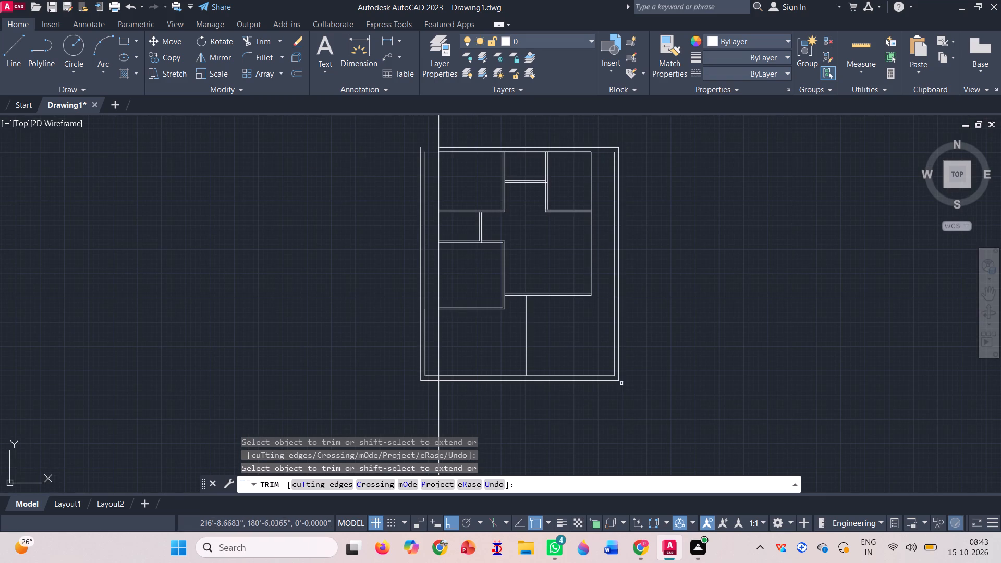
scroll(420, 378, "up", 3)
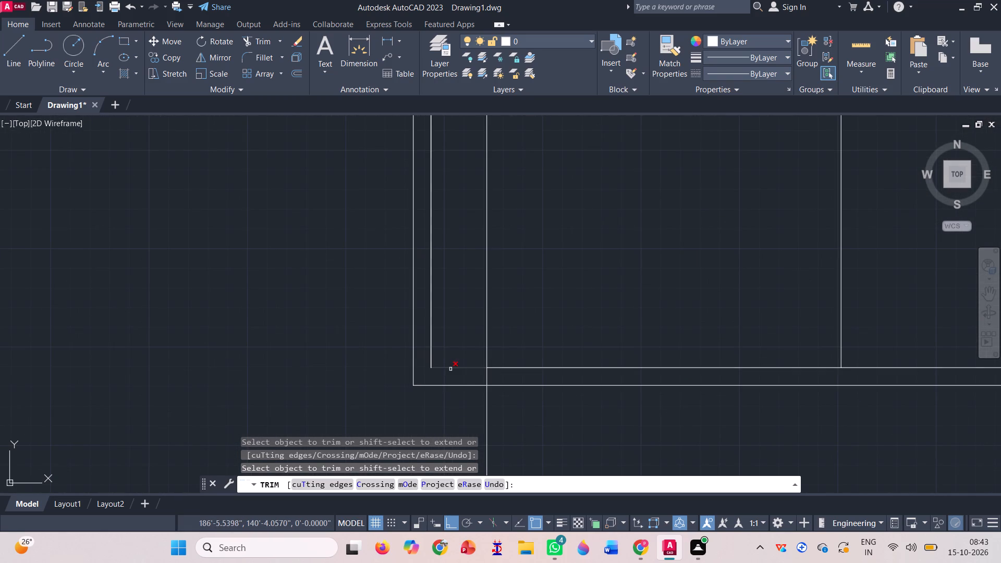
left_click(453, 369)
left_click(455, 390)
left_click(455, 384)
scroll(445, 395, "down", 2)
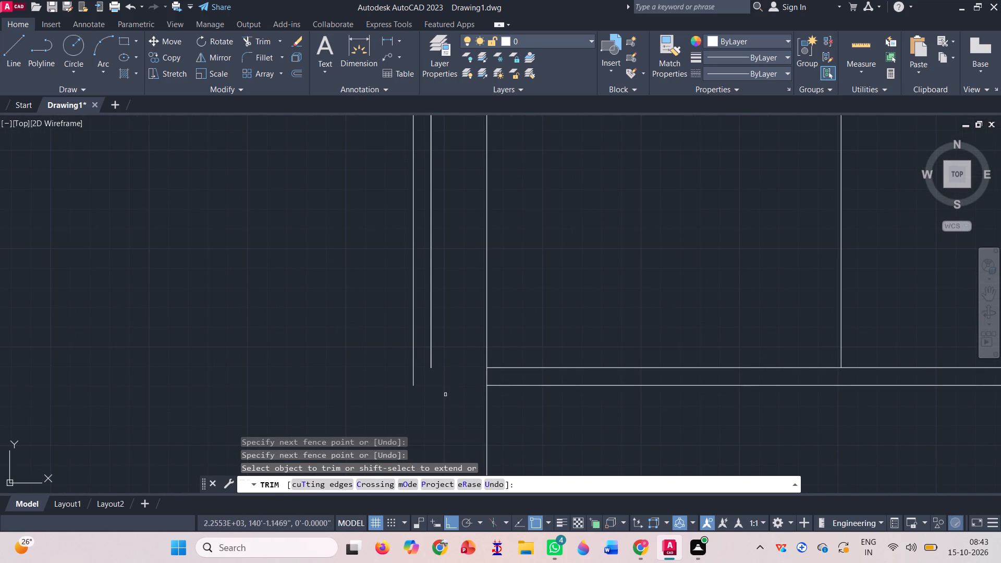
scroll(454, 417, "down", 1)
key("Escape")
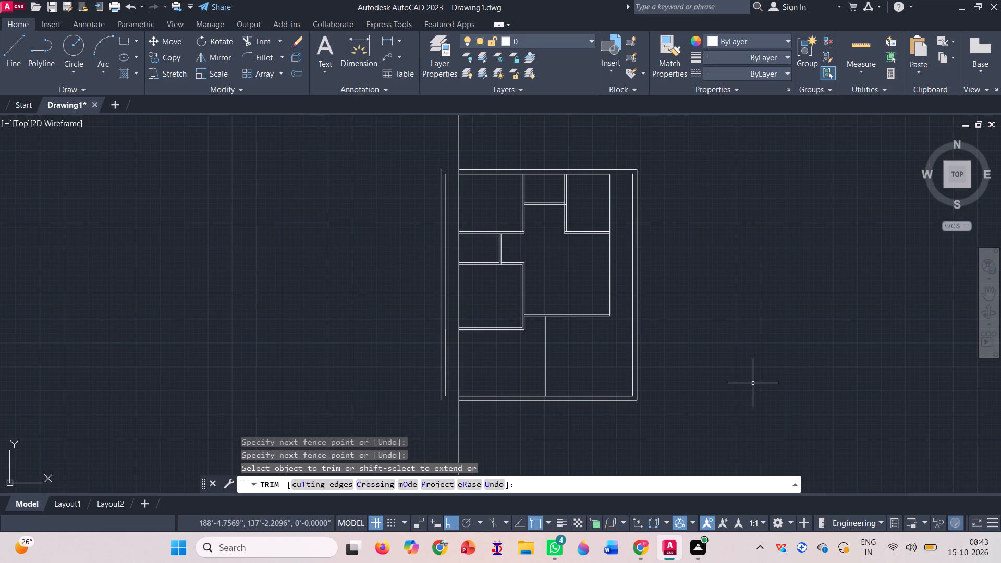
Draw a vertical construction line through the right end of the lower horizontal partition, along the rooms' right edge.
type("xl")
key("Return")
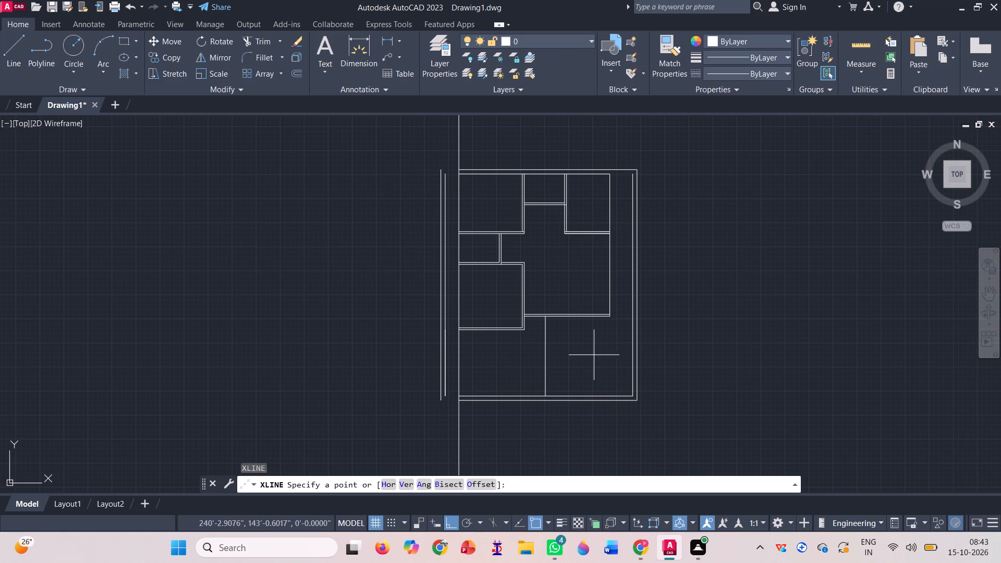
scroll(627, 317, "up", 3)
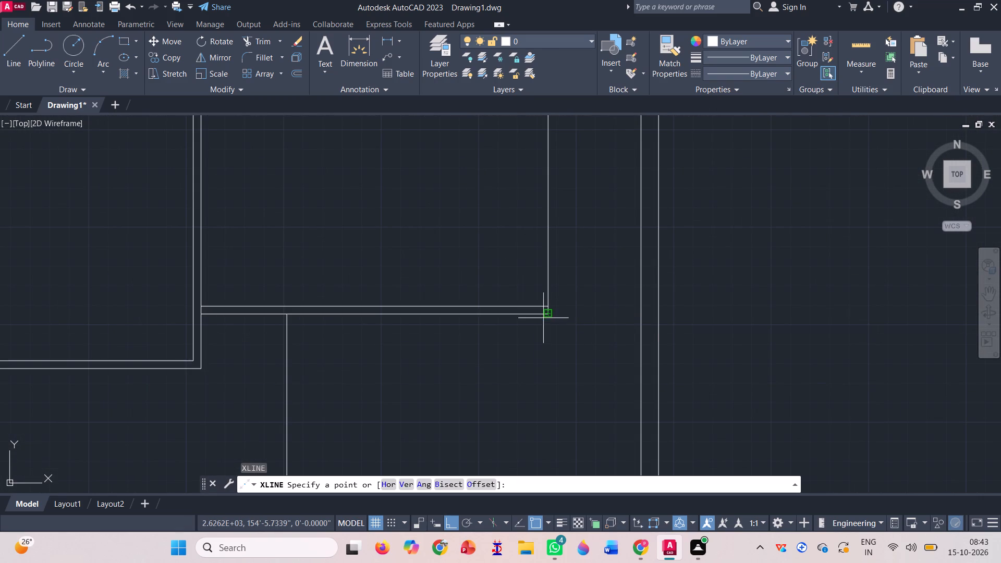
left_click(551, 315)
scroll(557, 277, "down", 1)
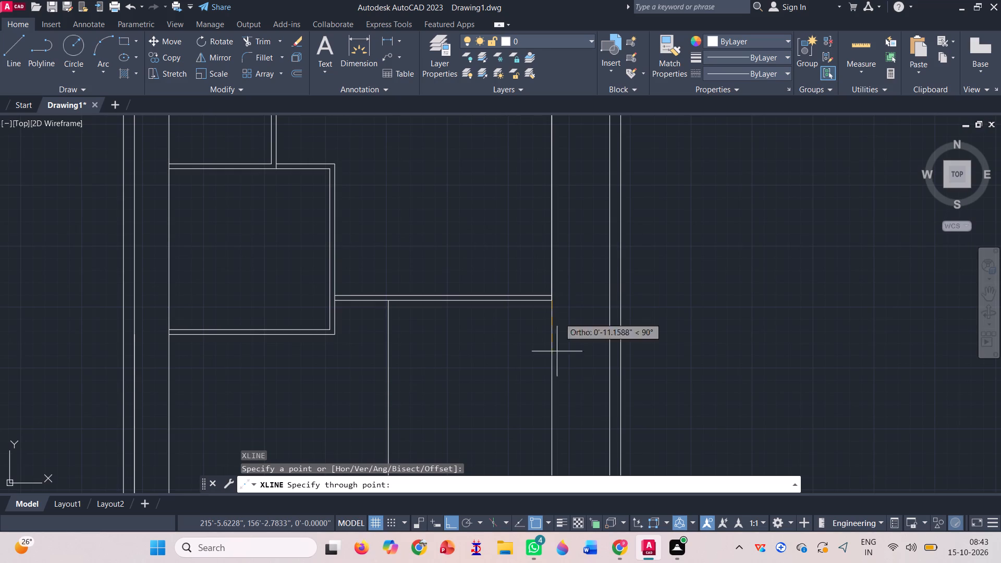
left_click(551, 405)
scroll(548, 404, "down", 2)
key("Return")
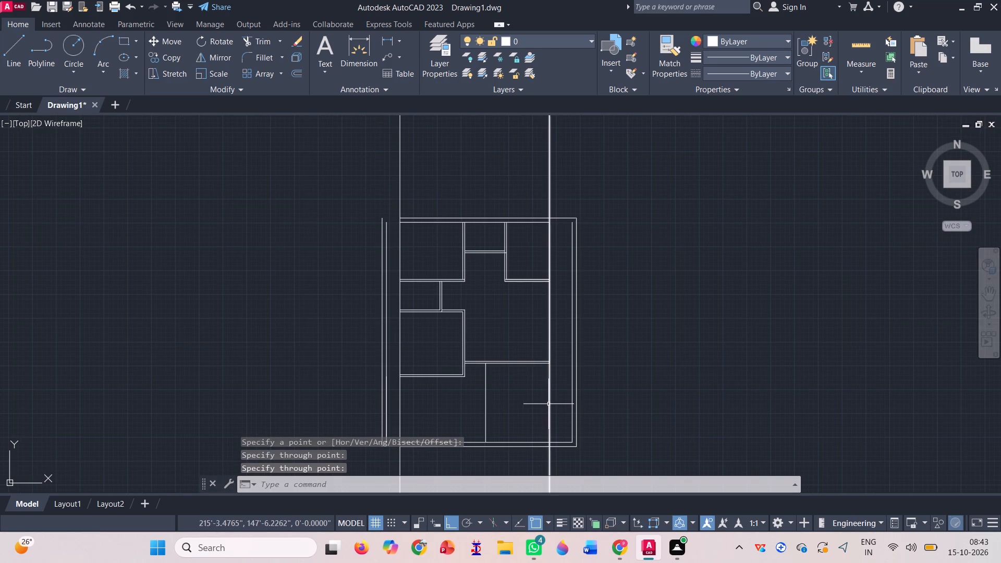
Trim the remaining top and bottom outer wall lines that extend right of the new construction line.
left_click(258, 36)
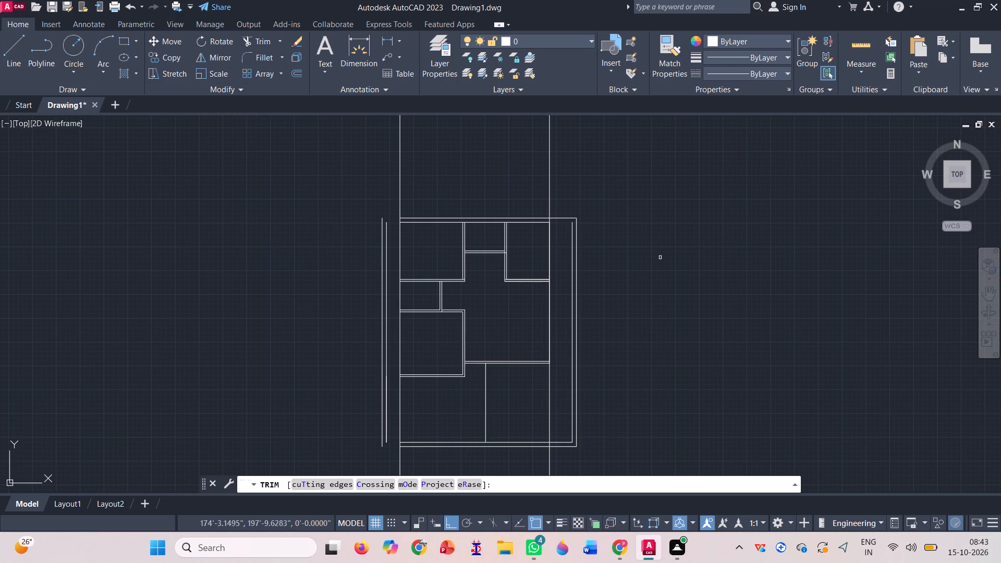
scroll(568, 217, "up", 4)
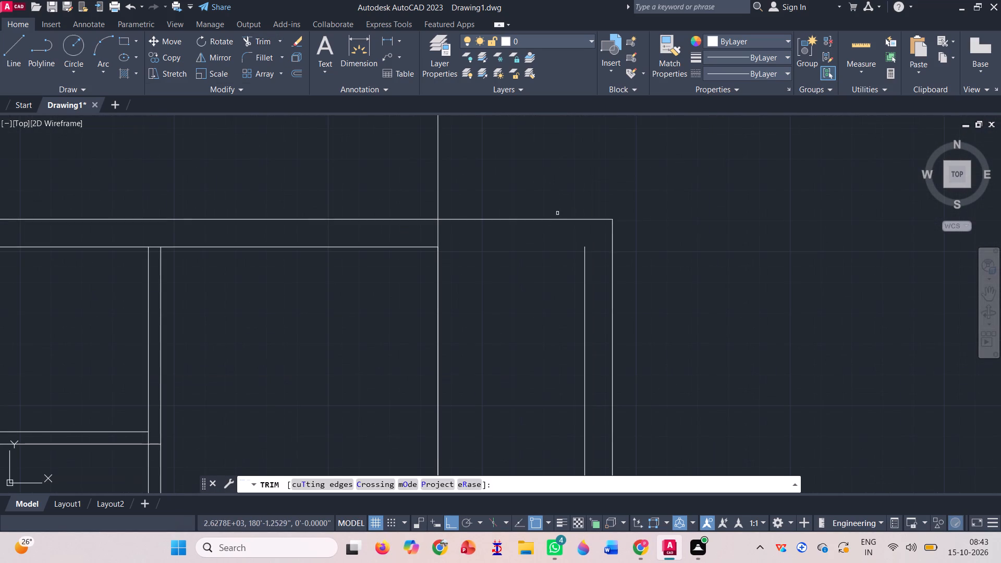
left_click(557, 212)
left_click(540, 277)
scroll(569, 215, "down", 5)
scroll(579, 345, "up", 4)
left_click(500, 333)
left_click(487, 392)
scroll(497, 410, "down", 2)
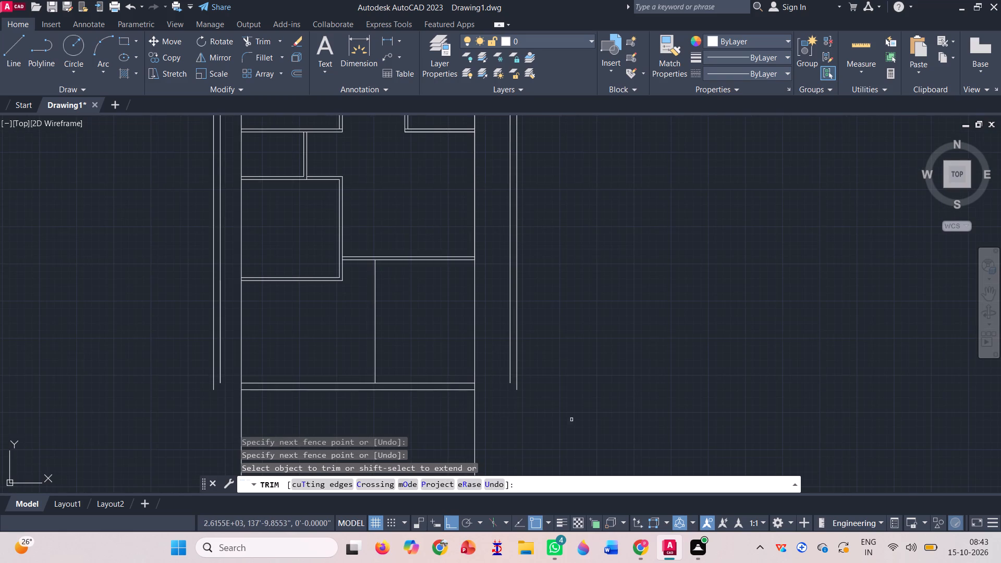
scroll(601, 402, "down", 2)
key("Escape")
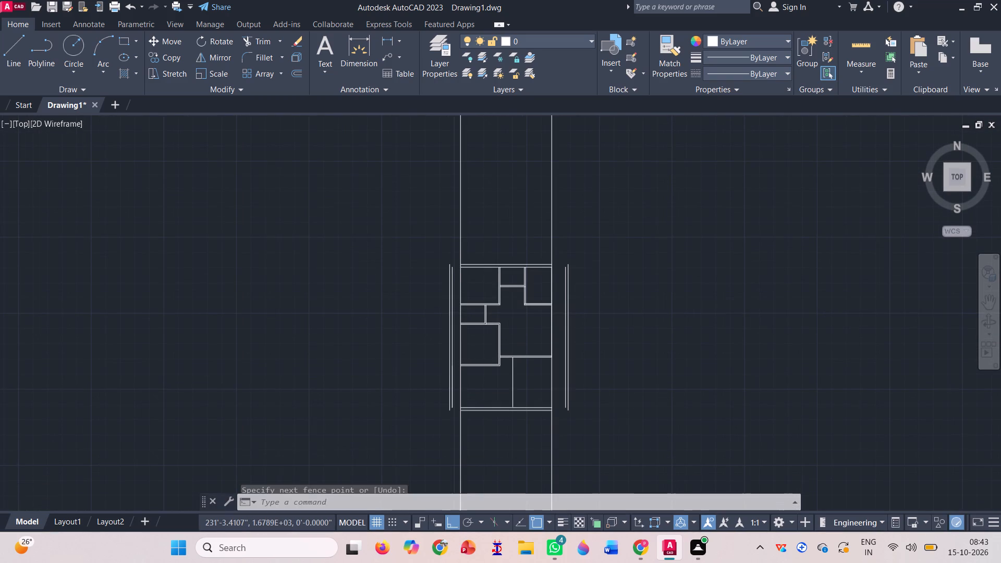
Move the two left outer wall lines right so the inner line falls on the left construction line.
left_click(155, 39)
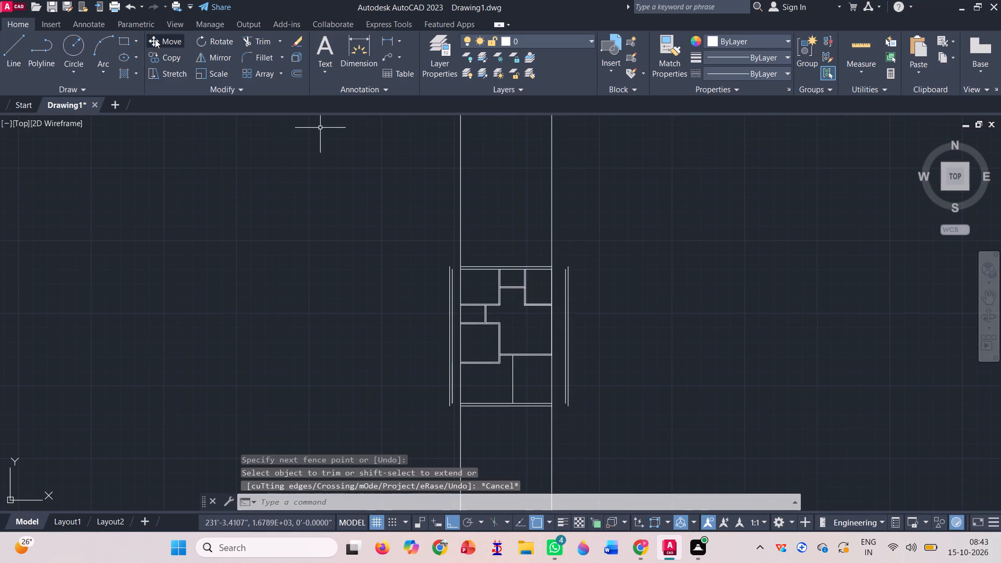
scroll(454, 308, "up", 2)
left_click(457, 225)
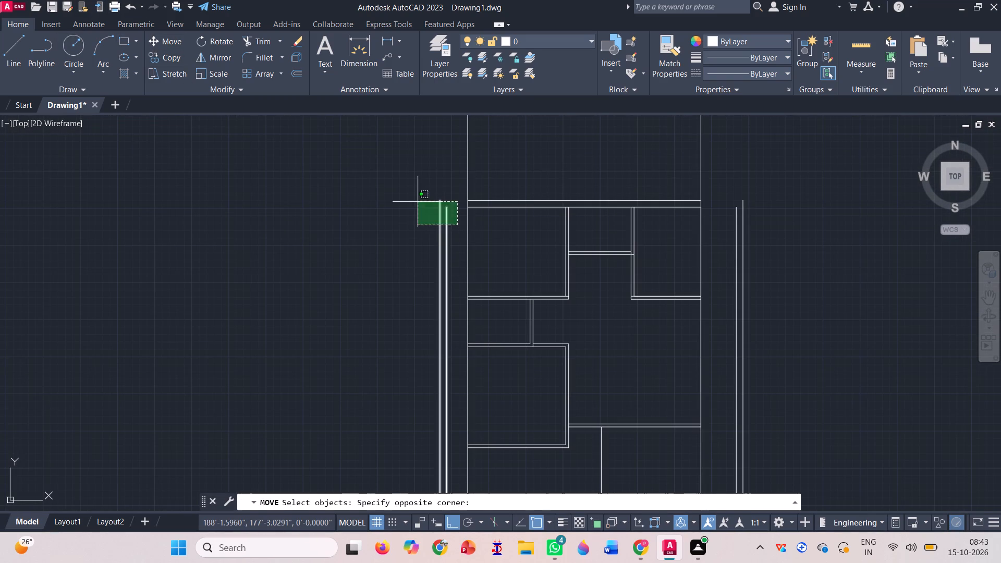
left_click(414, 198)
key("space")
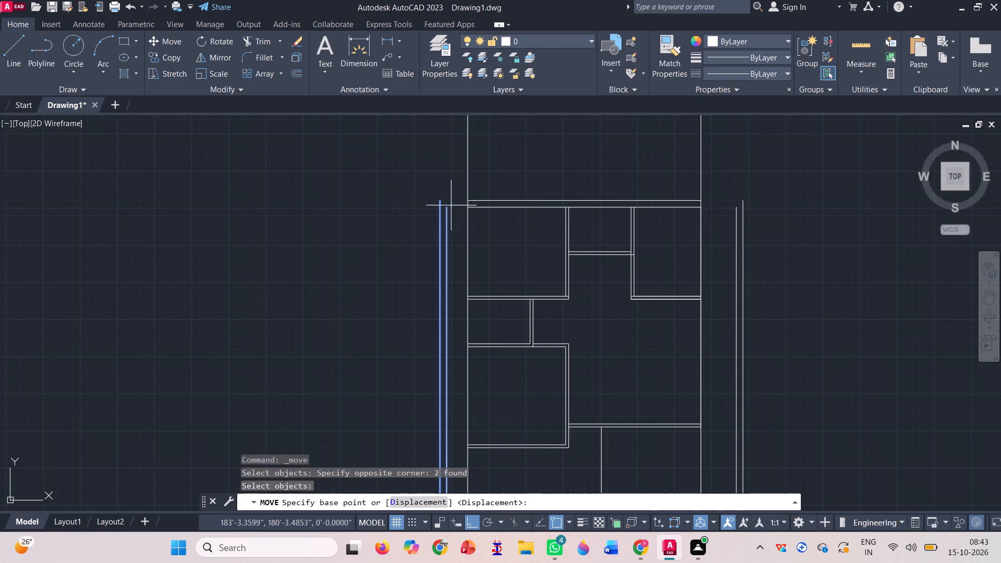
scroll(447, 202, "up", 4)
left_click(431, 234)
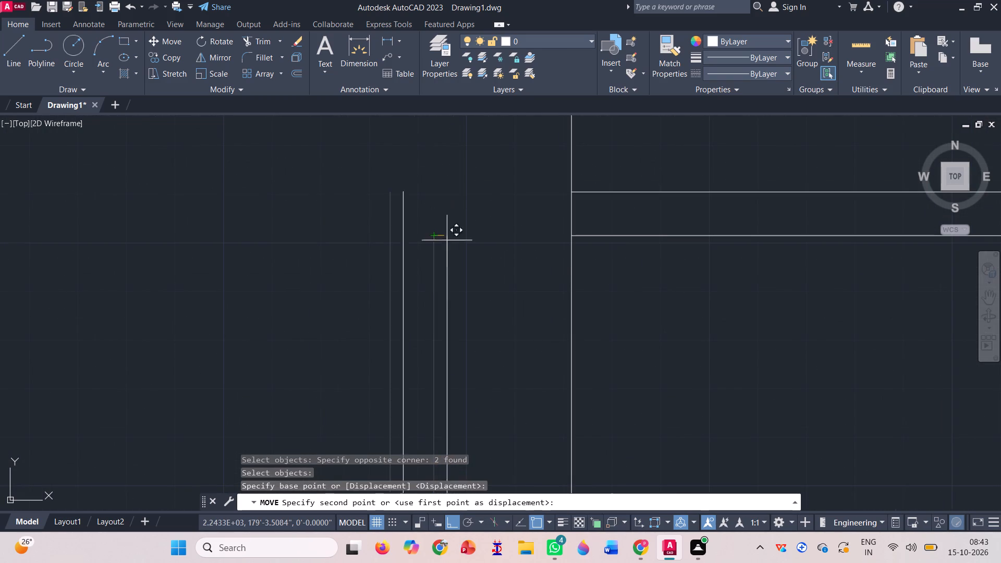
left_click(574, 237)
Move the two right outer wall lines left so the inner line falls on the right construction line.
scroll(405, 214, "down", 3)
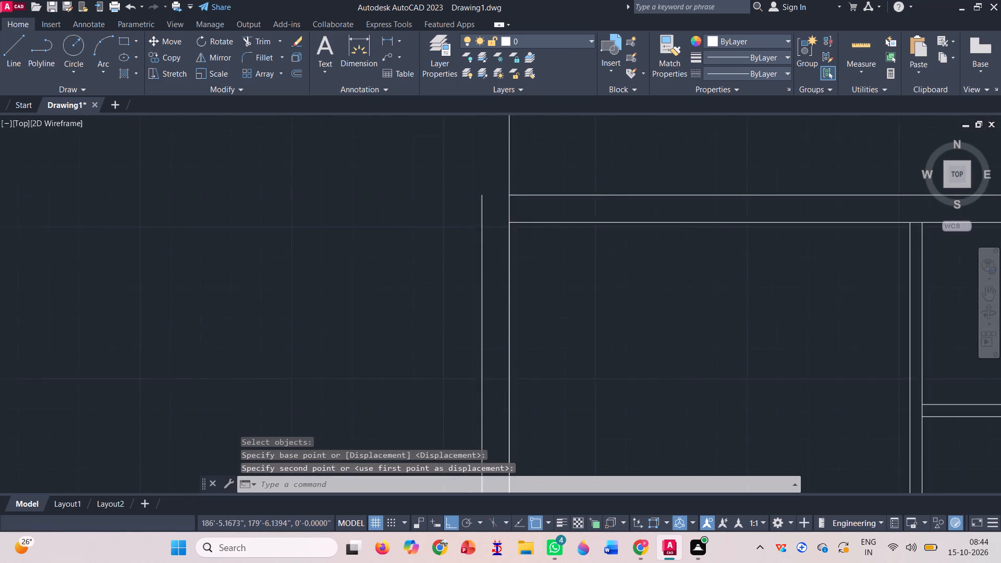
scroll(405, 214, "down", 1)
left_click(924, 279)
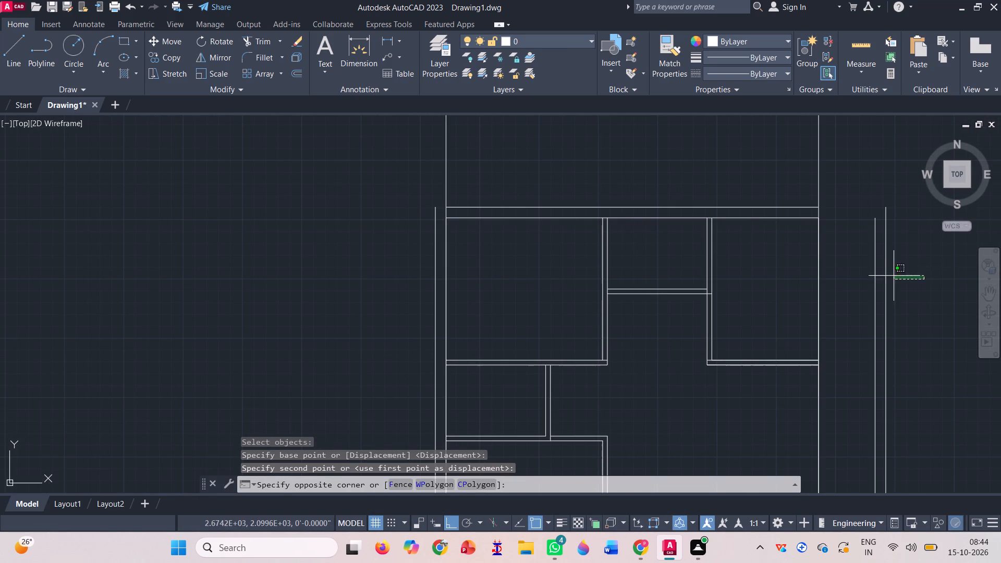
left_click(869, 267)
key("space")
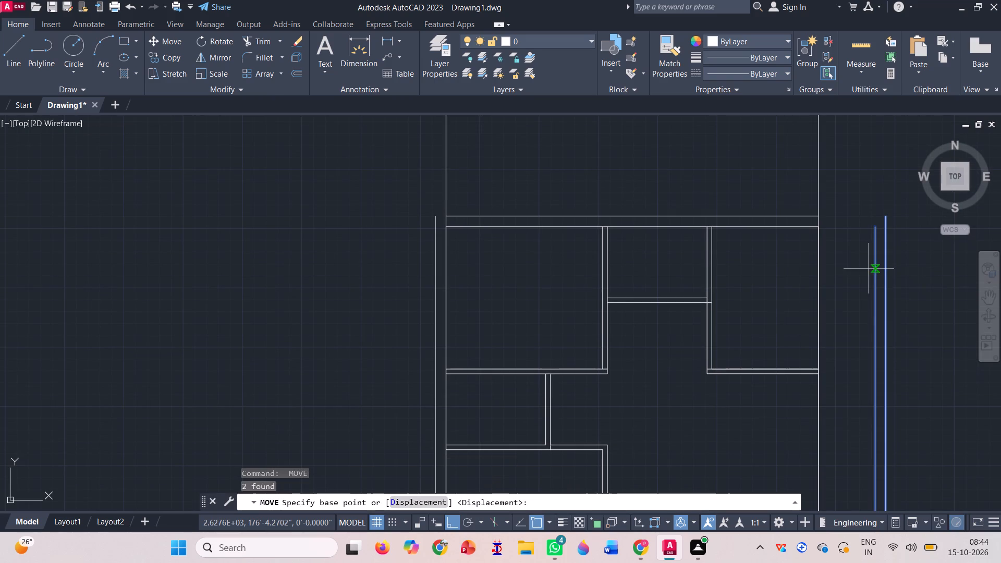
left_click(878, 228)
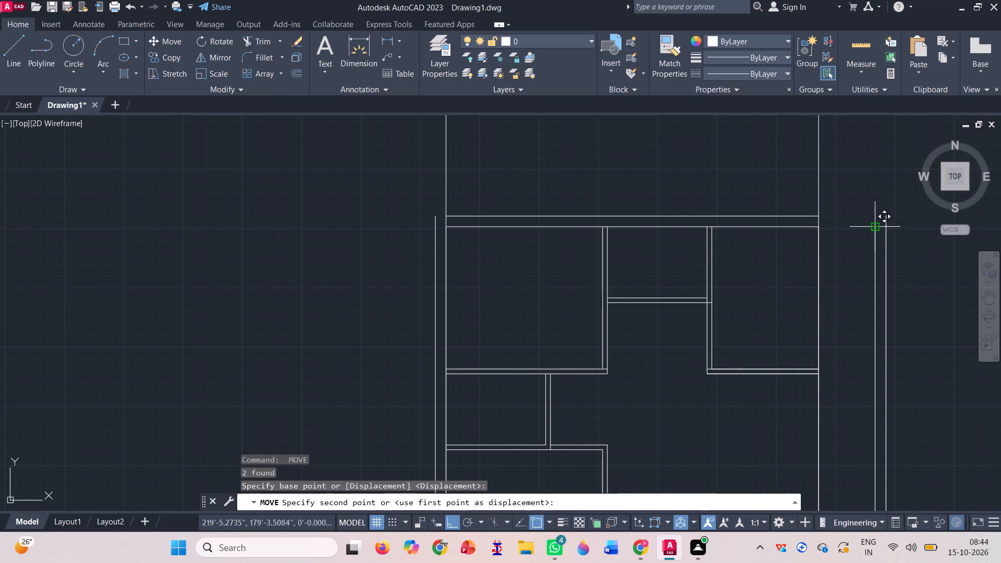
left_click(817, 230)
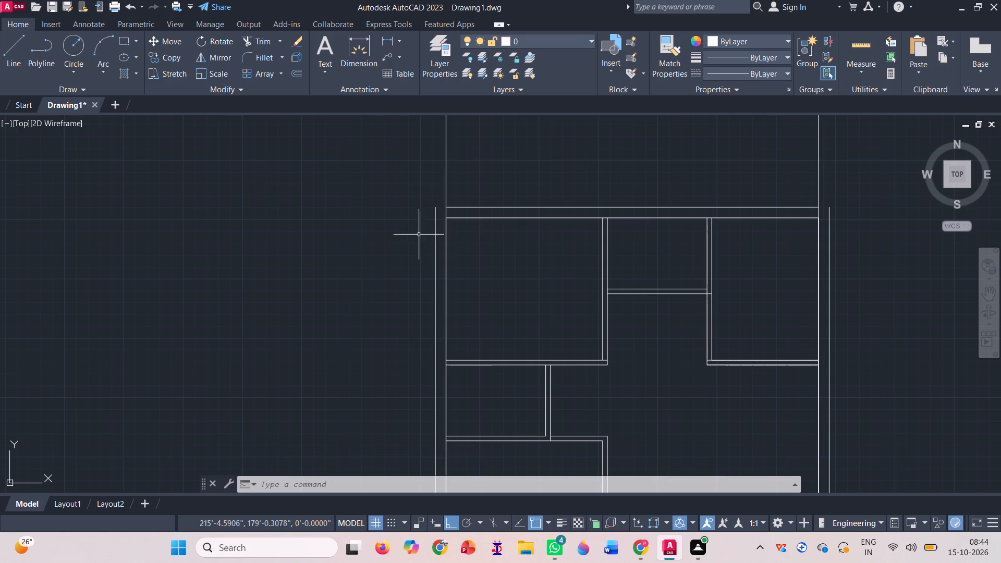
key("Escape")
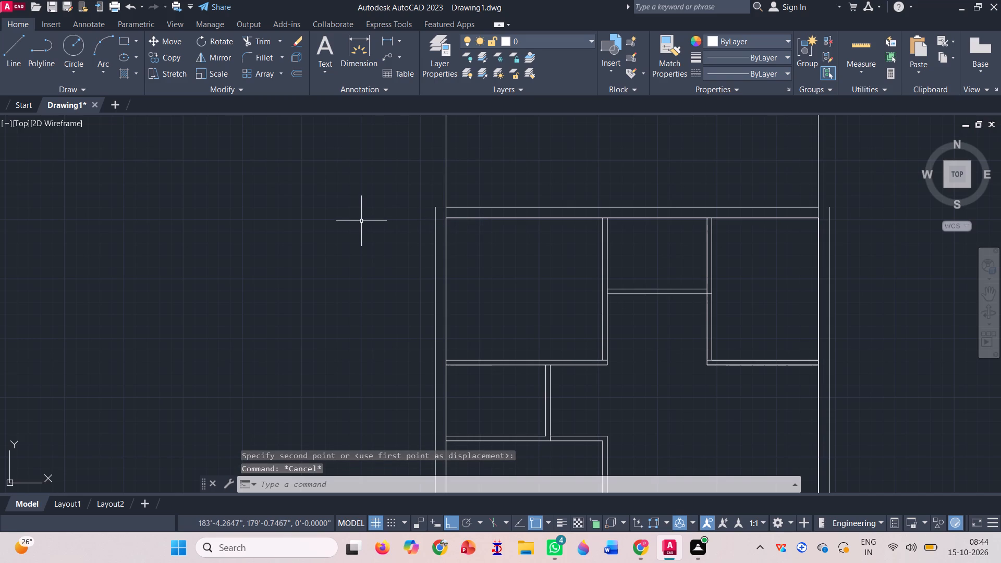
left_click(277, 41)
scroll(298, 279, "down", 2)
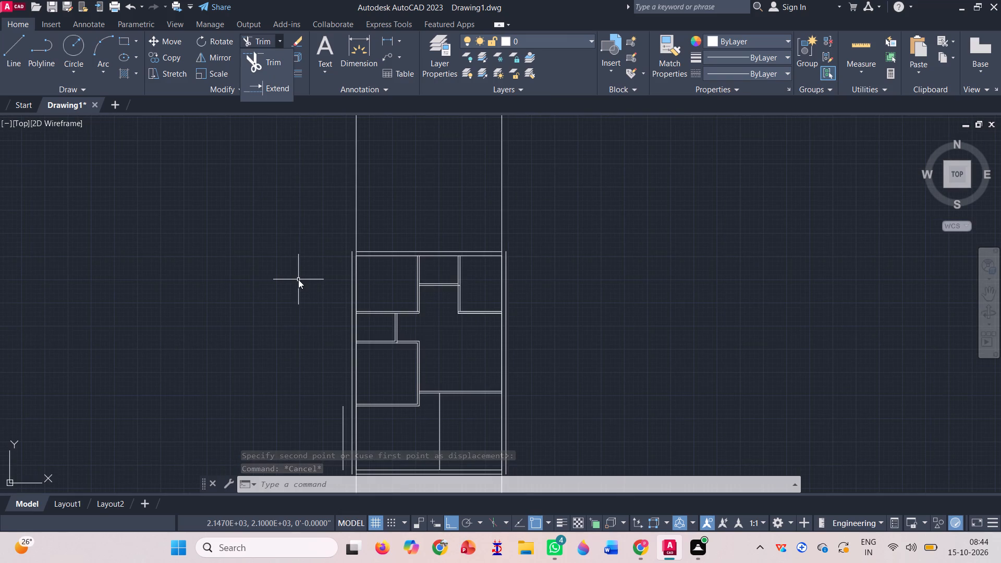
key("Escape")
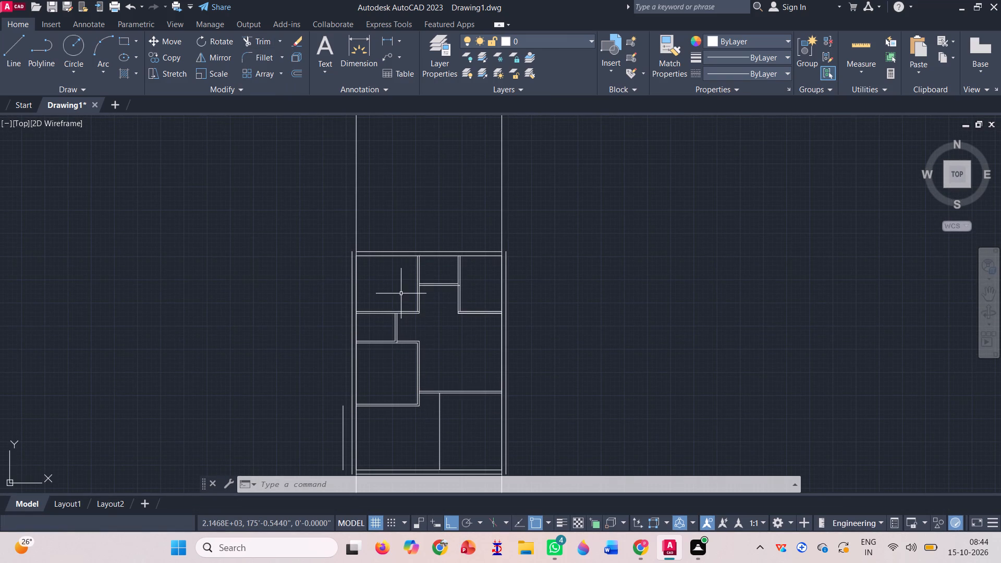
Erase the stray short vertical line outside the lower part of the left outer wall.
scroll(401, 293, "down", 1)
scroll(351, 394, "up", 3)
left_click(418, 383)
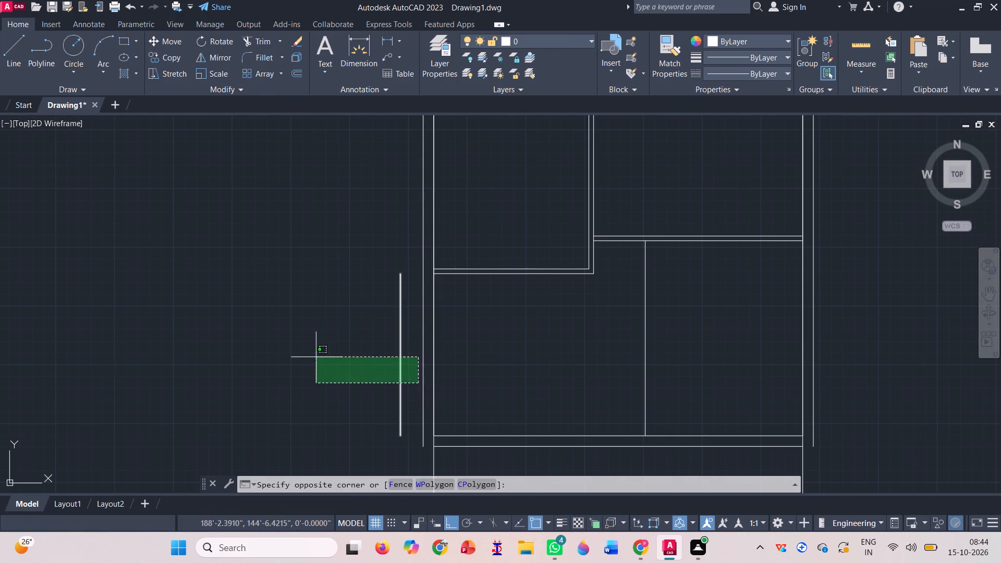
left_click(297, 351)
key("Delete")
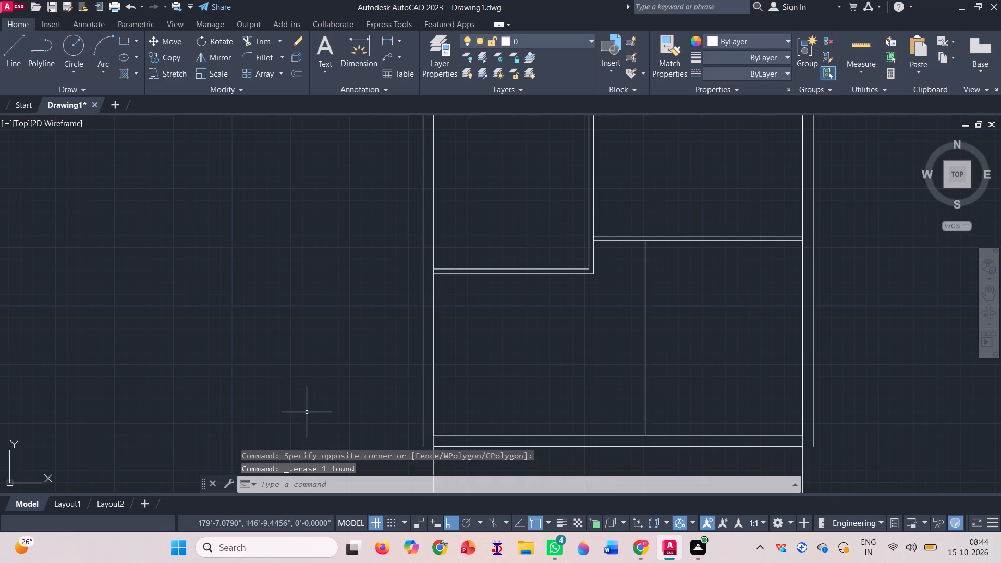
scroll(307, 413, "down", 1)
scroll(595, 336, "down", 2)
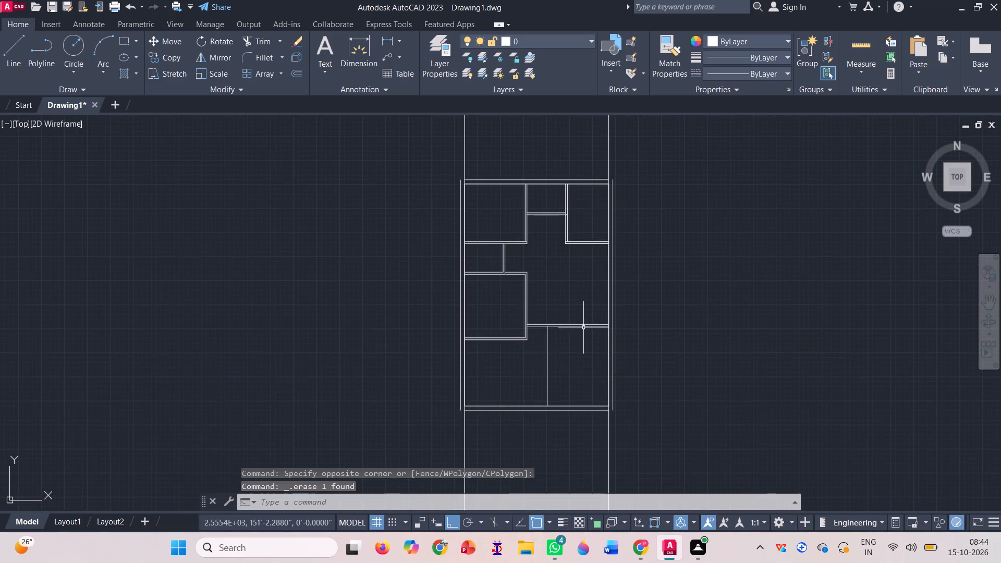
Erase the two long vertical construction lines running along the left and right sides of the floor plan.
left_click(641, 436)
left_click(396, 390)
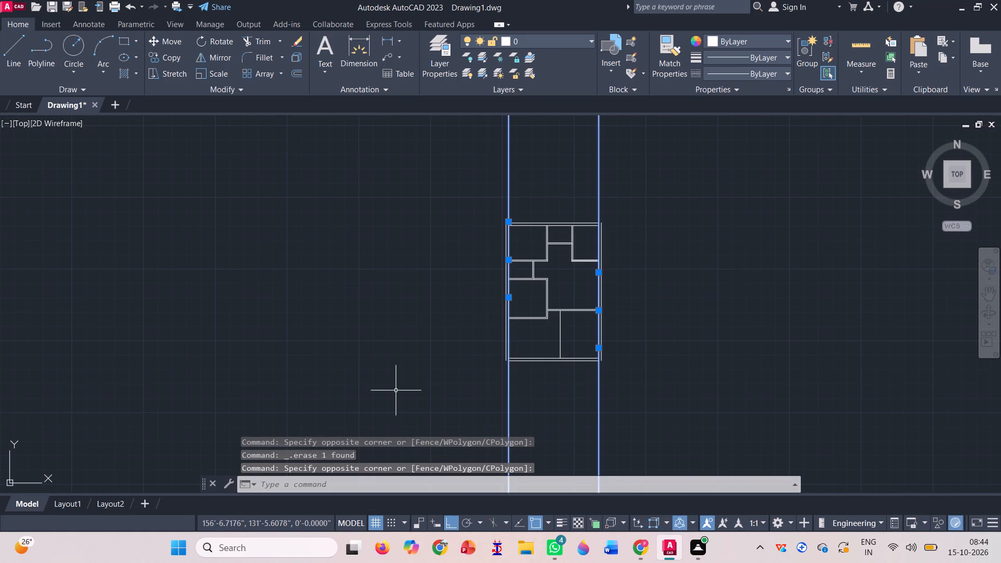
key("Delete")
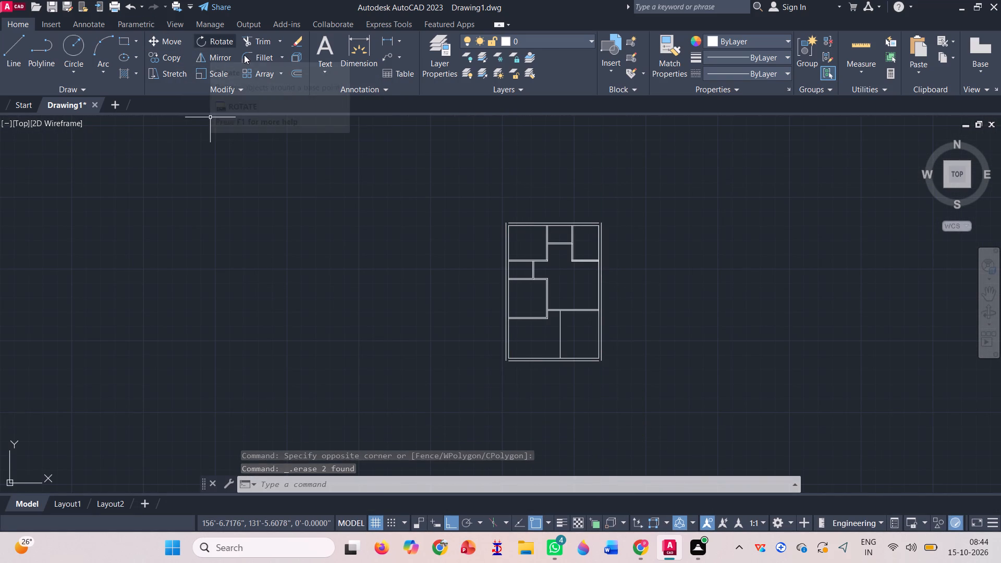
Extend both ends of the outermost top and bottom wall lines to the outer left and right wall lines, closing the four corners.
left_click(282, 38)
left_click(265, 89)
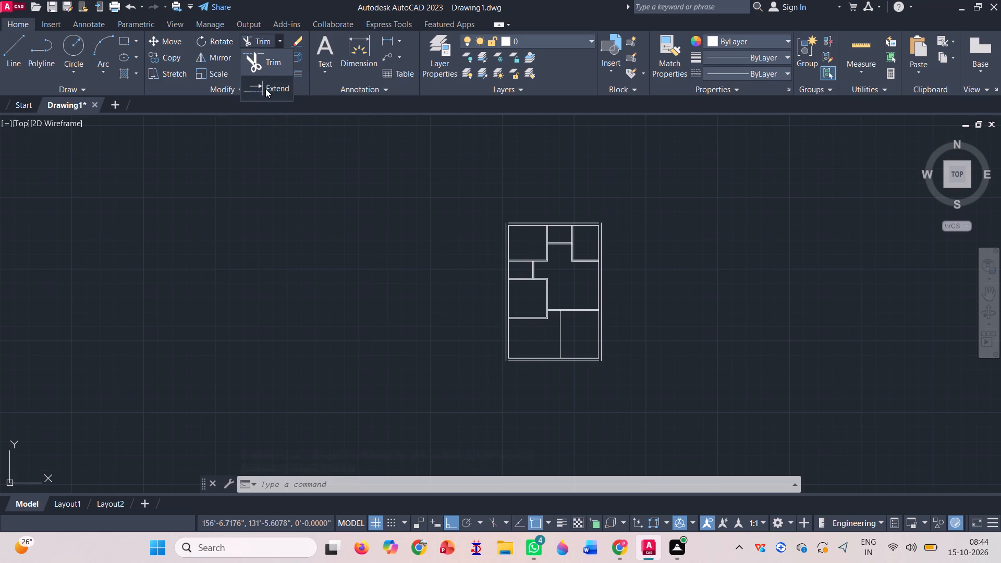
scroll(561, 202, "up", 3)
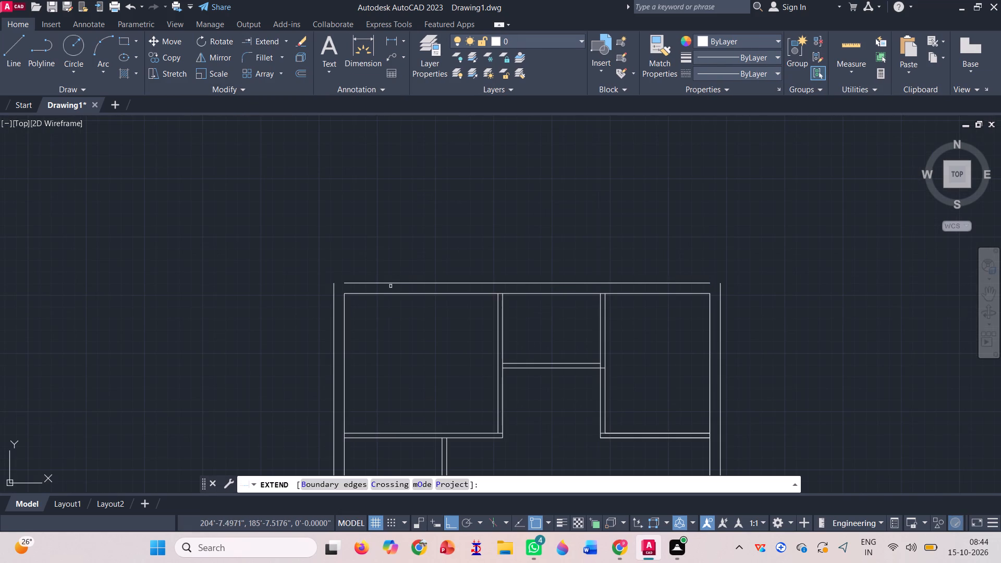
left_click(384, 283)
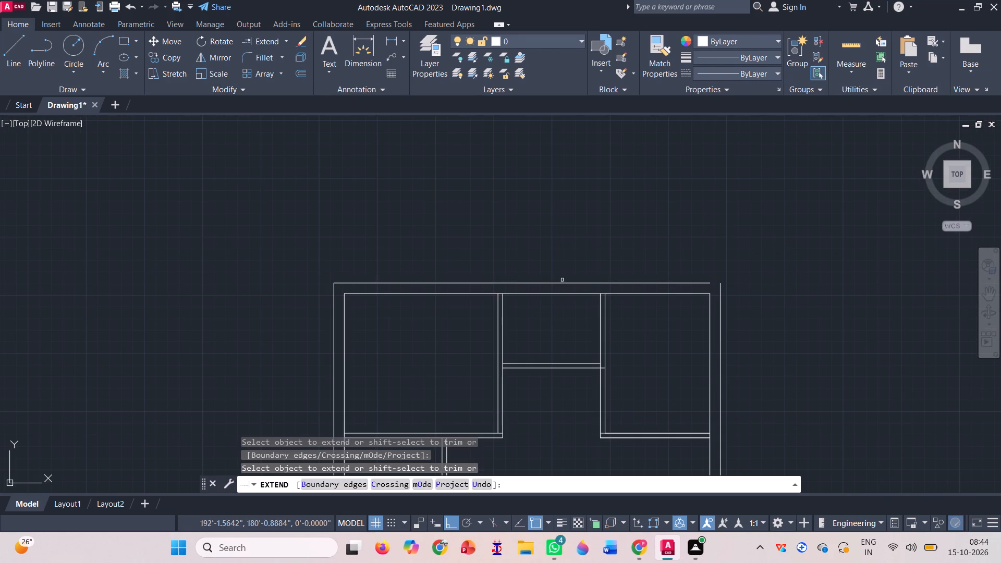
left_click(681, 283)
scroll(635, 199, "down", 2)
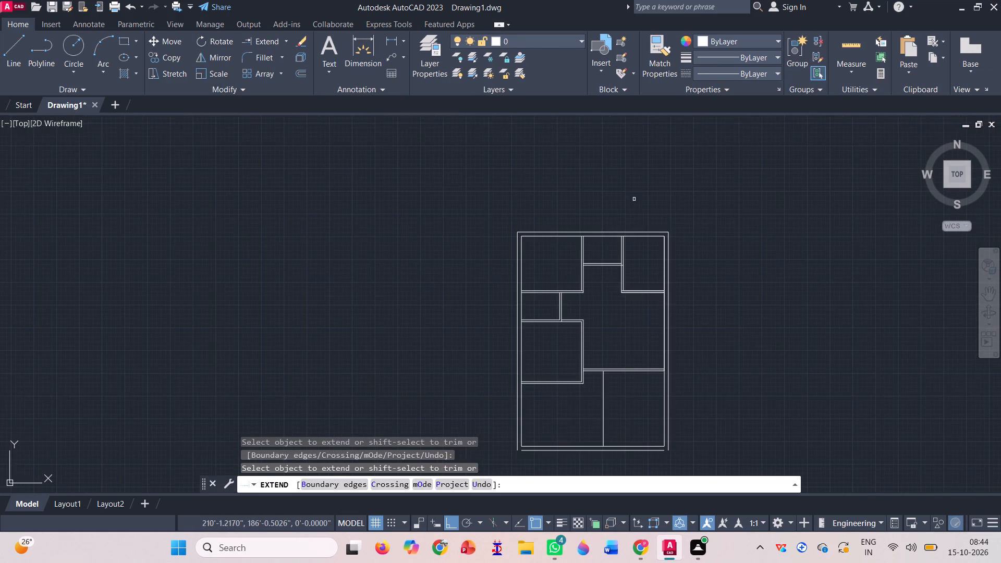
scroll(600, 483, "up", 6)
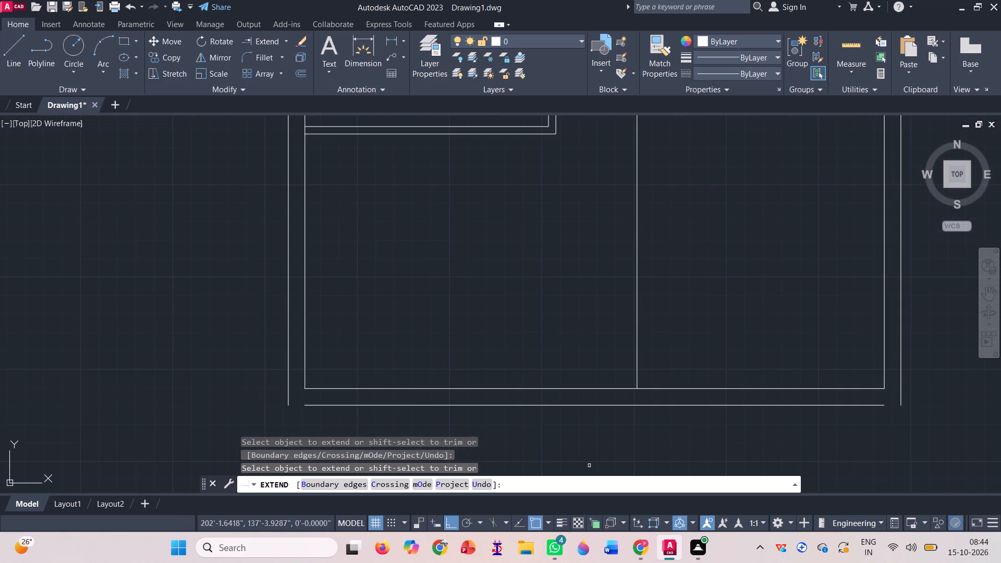
left_click(413, 405)
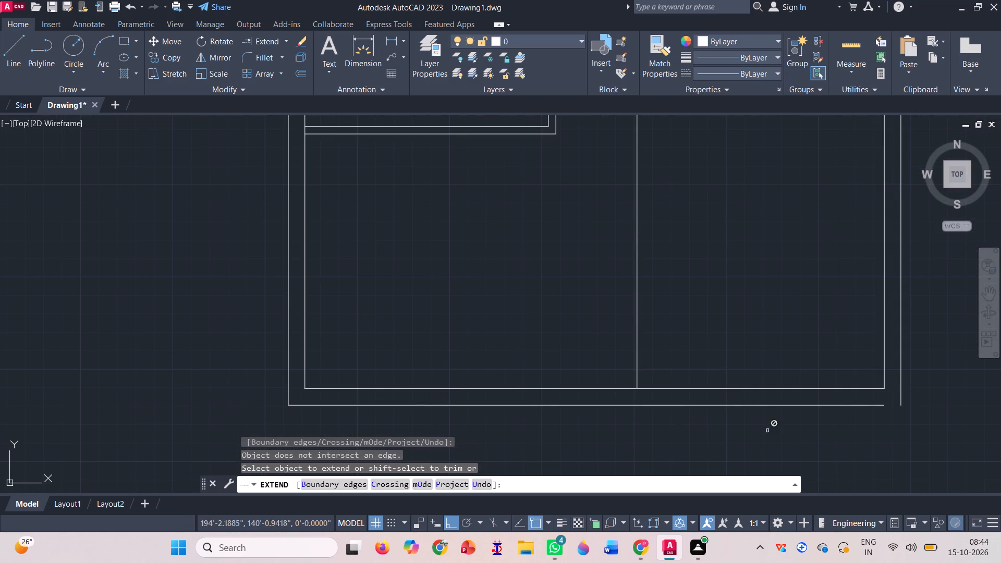
left_click(848, 404)
scroll(427, 395, "down", 3)
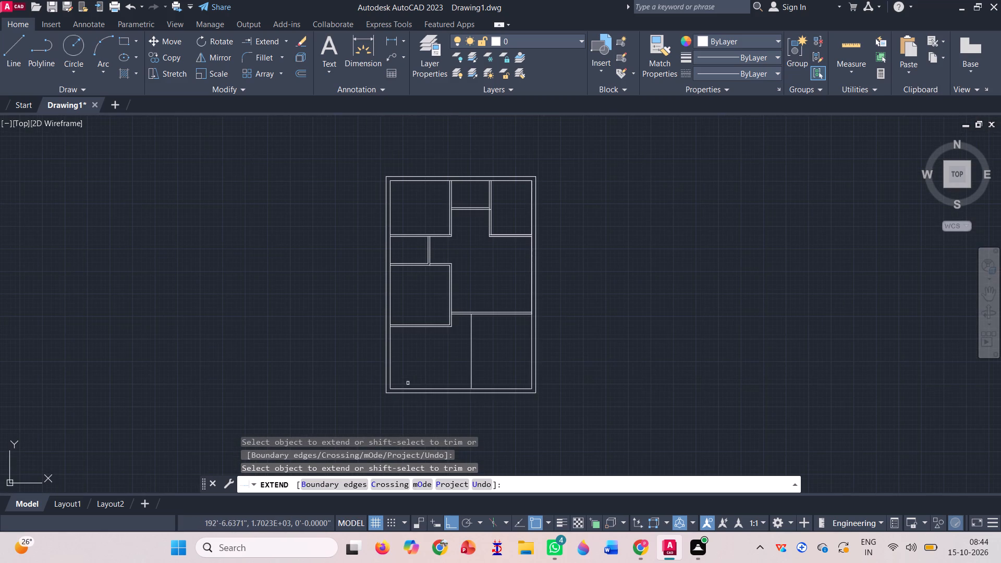
key("Escape")
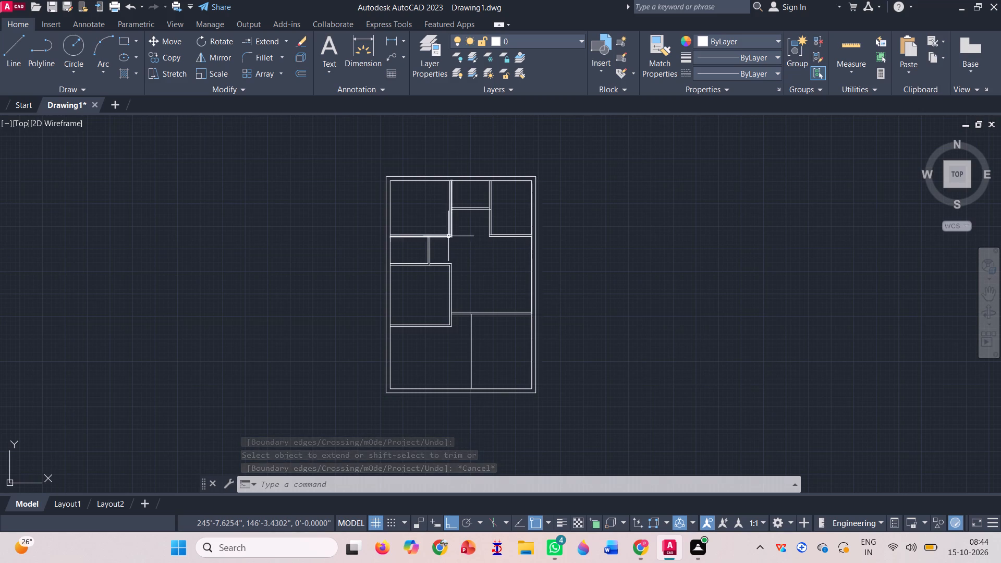
Draw a separate rectangle with length 40' and width 34' to the right of the floor plan.
scroll(447, 235, "up", 2)
scroll(510, 268, "down", 1)
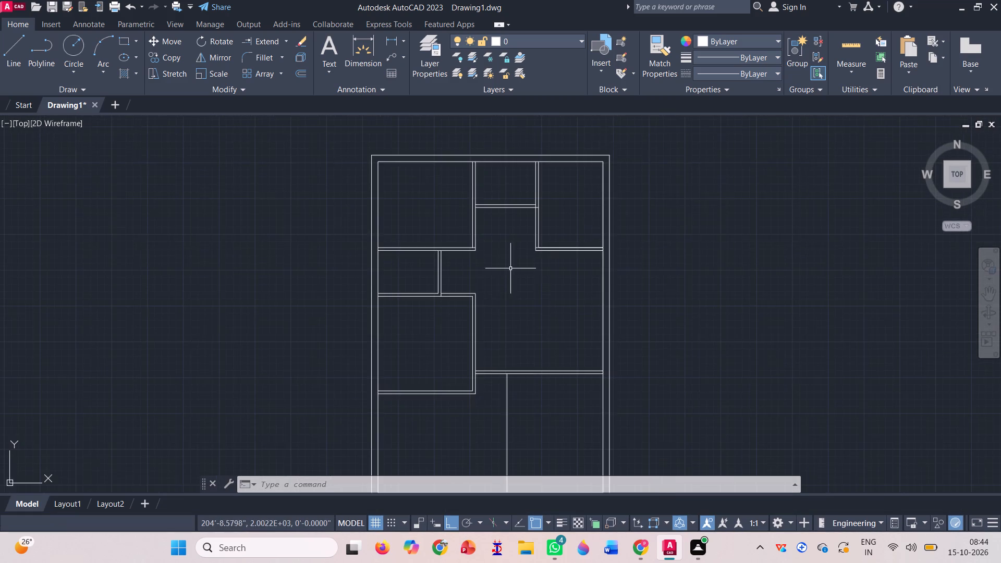
scroll(490, 288, "down", 1)
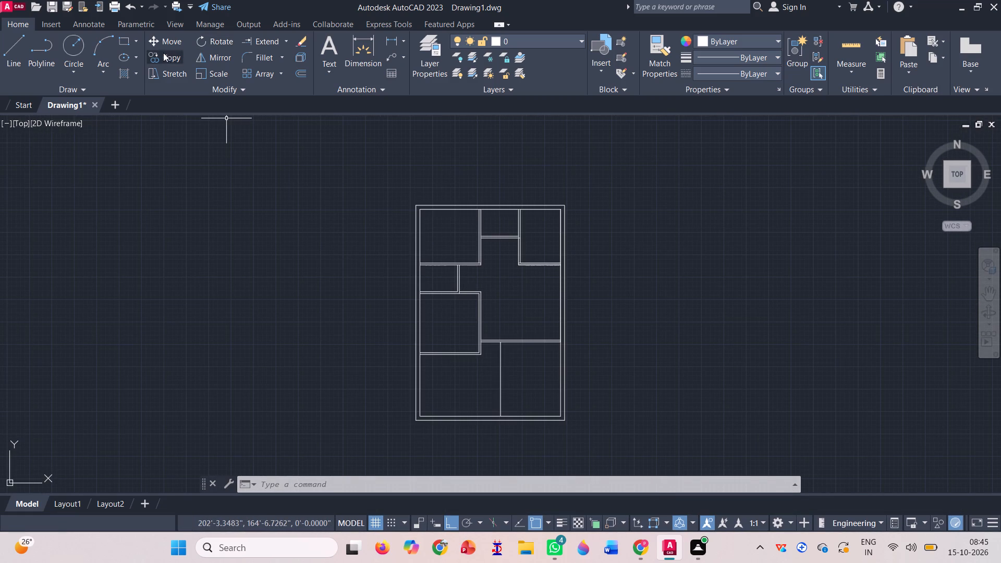
left_click(120, 38)
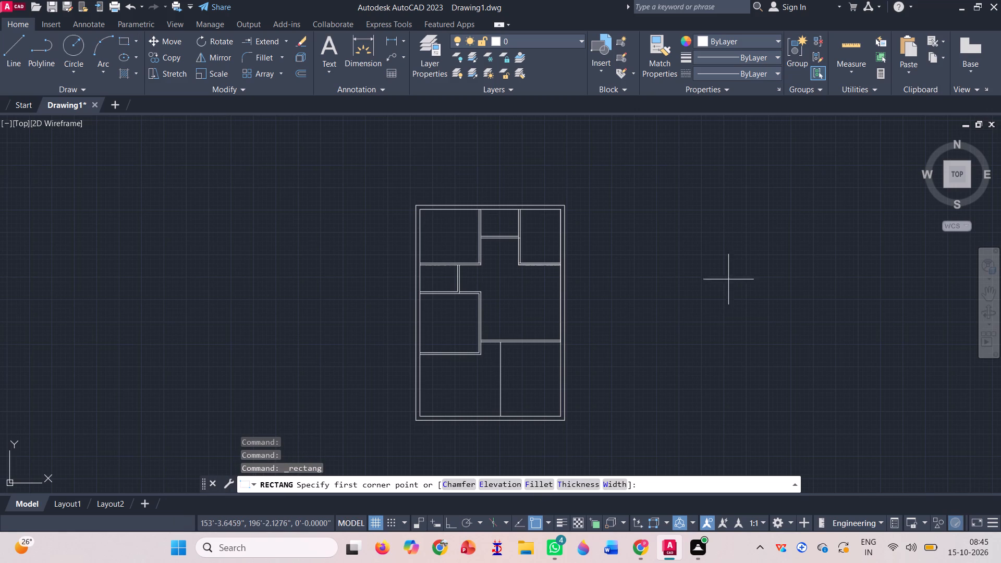
left_click(633, 208)
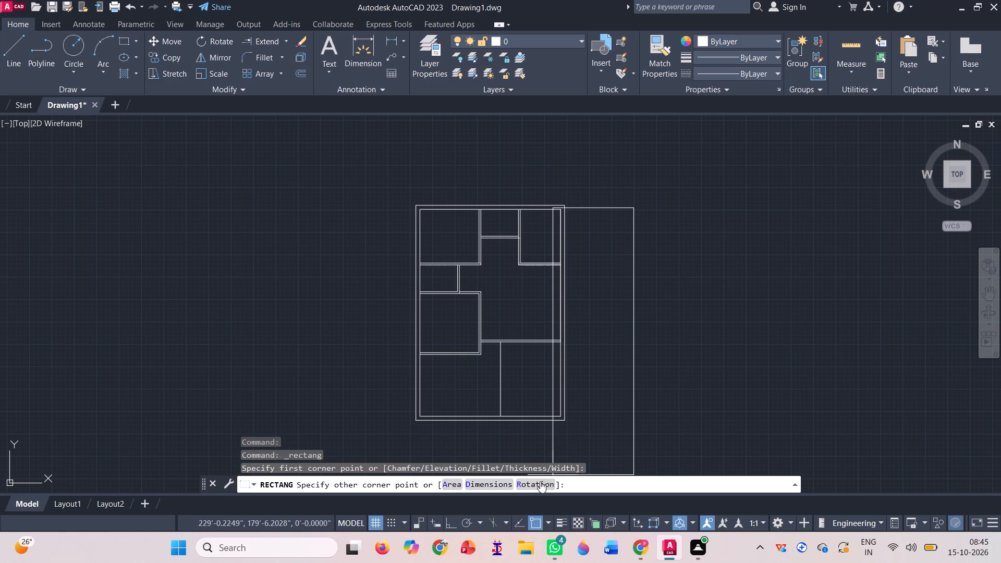
left_click(495, 485)
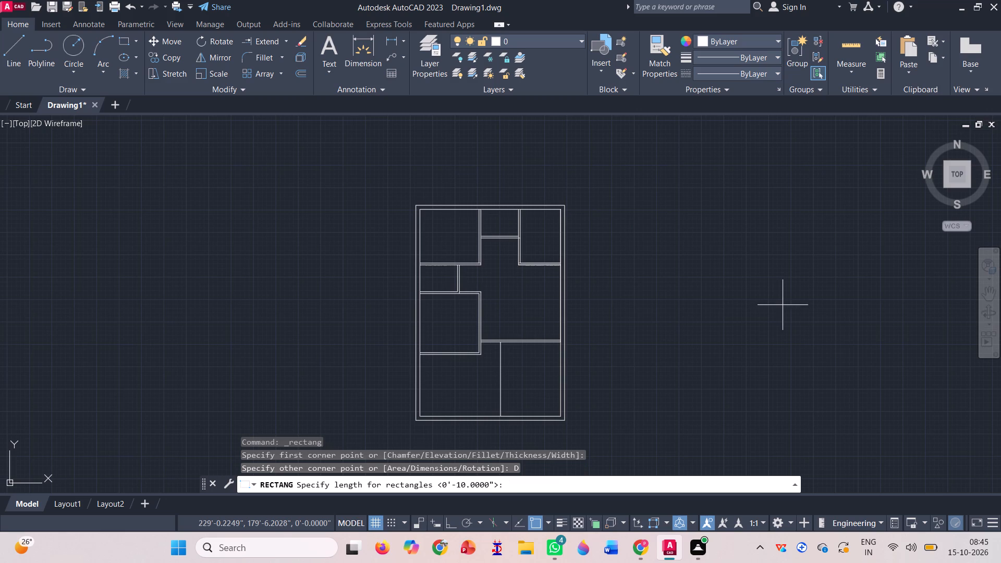
type("40")
key("apostrophe")
key("Return")
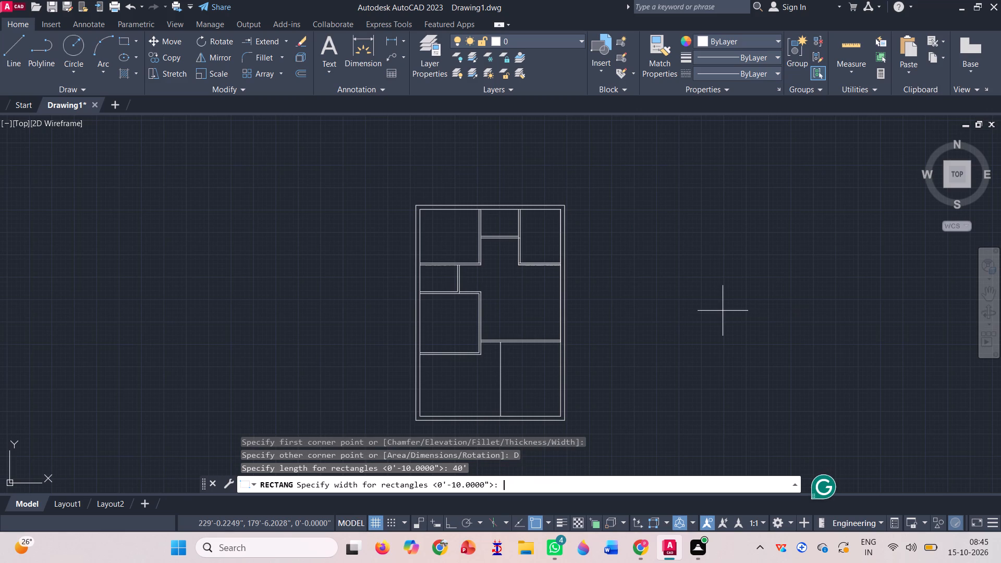
key("3")
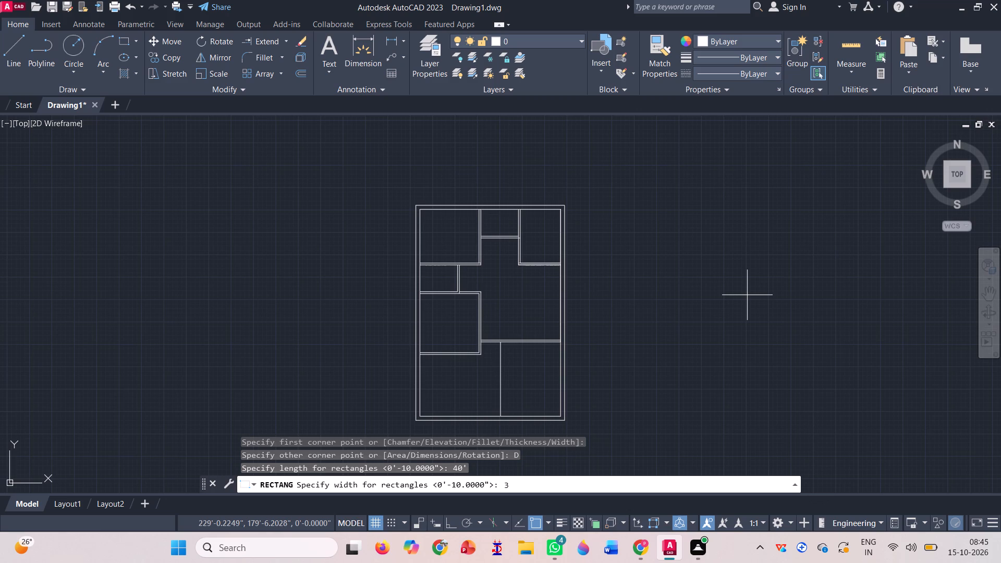
key("4")
key("apostrophe")
key("Return")
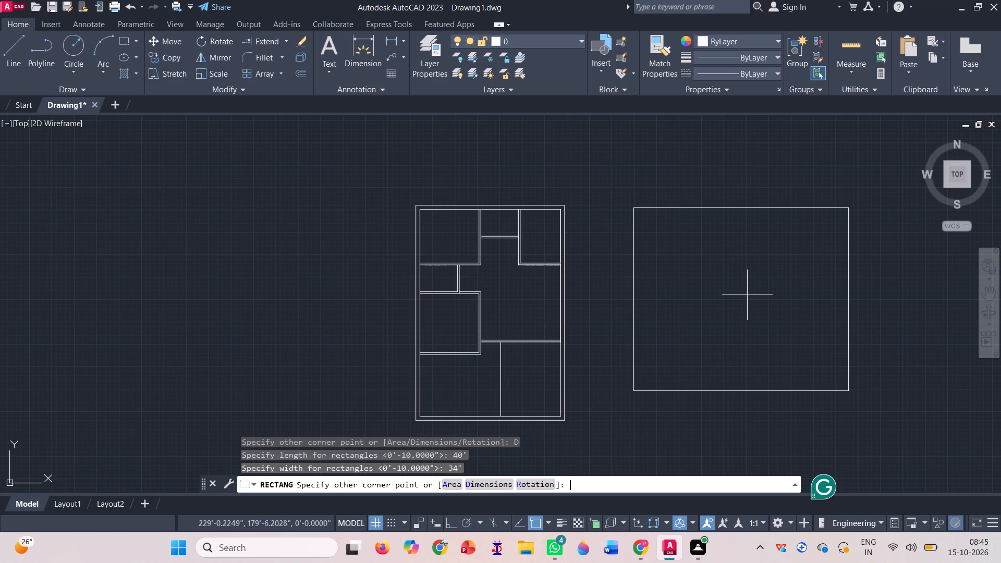
left_click(736, 346)
Rotate the new rectangle 90 degrees counterclockwise about its upper-left corner.
scroll(514, 279, "down", 1)
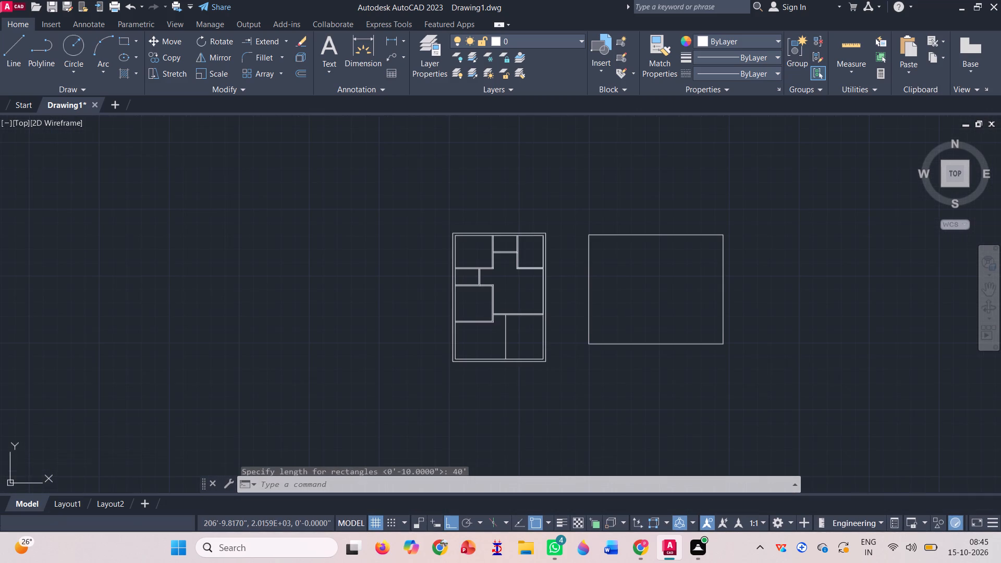
left_click(216, 43)
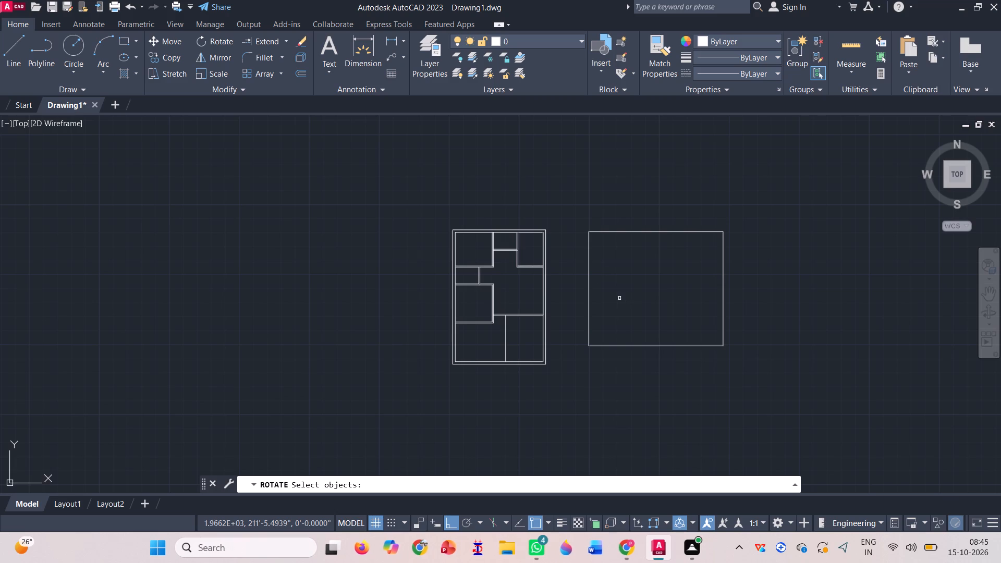
left_click(590, 342)
key("space")
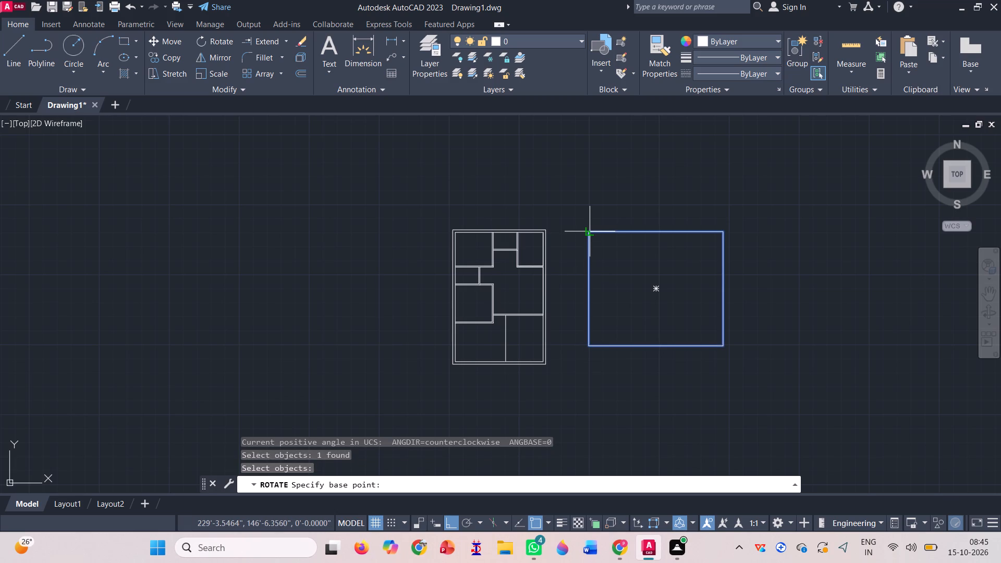
left_click(590, 234)
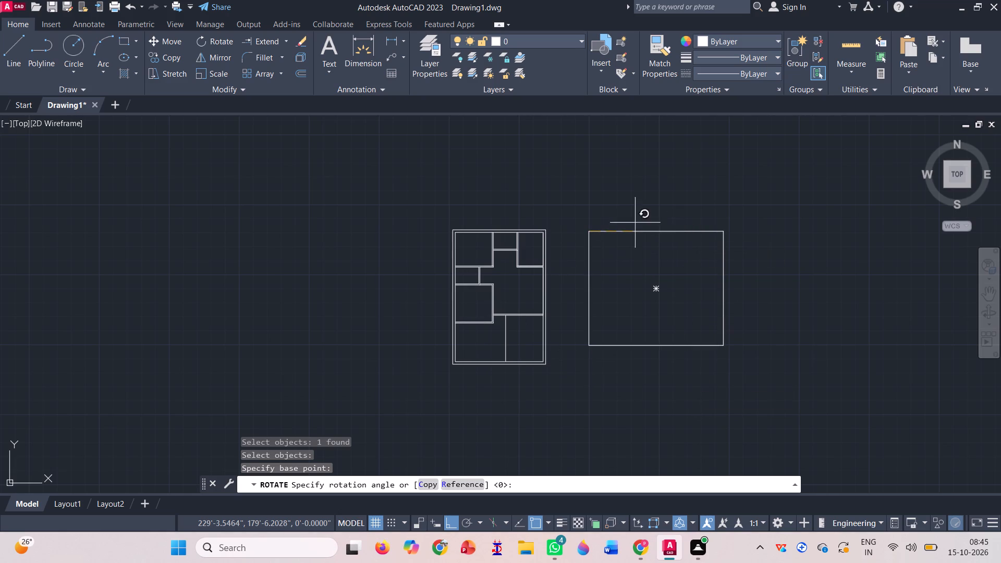
left_click(585, 180)
scroll(582, 403, "down", 1)
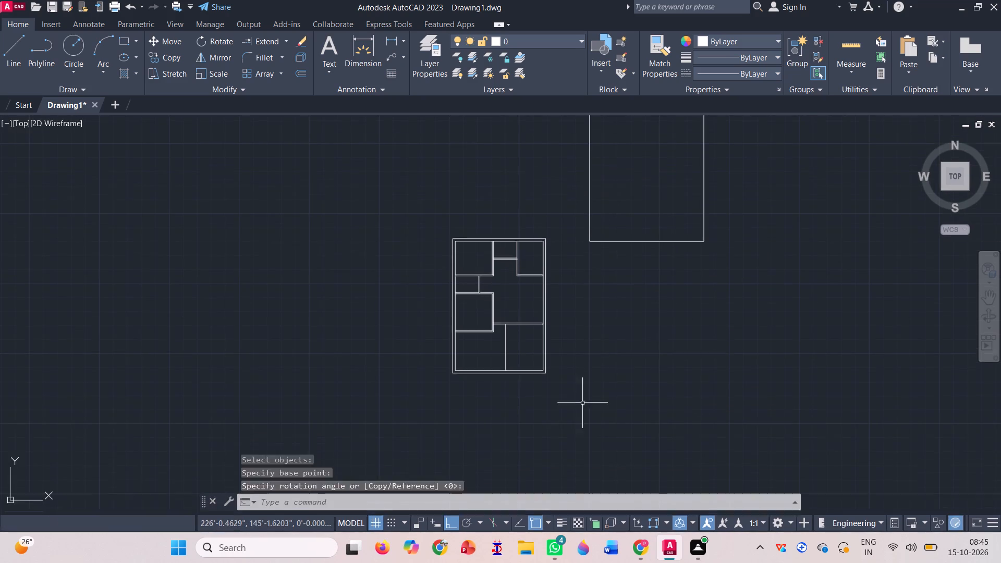
key("Escape")
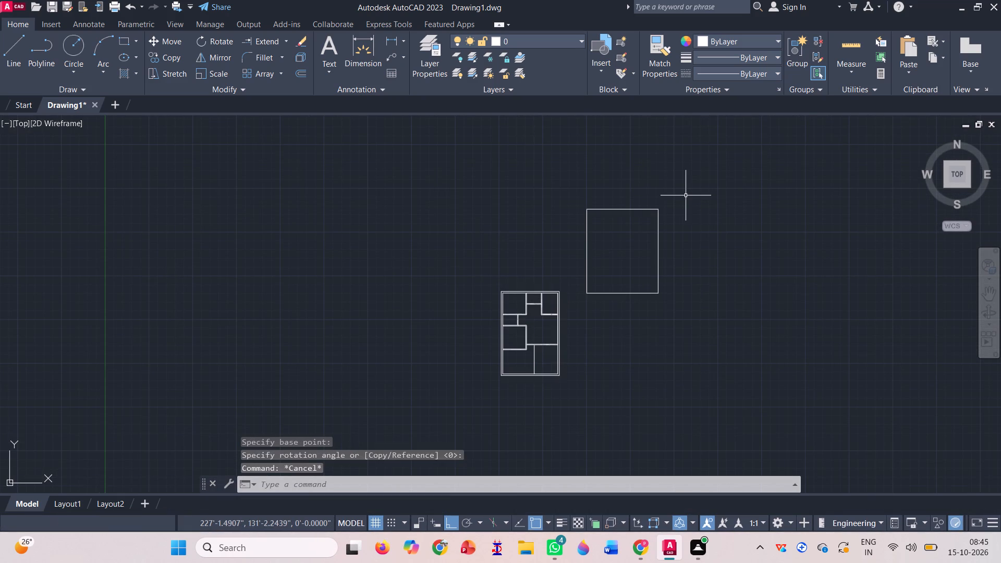
Offset the rotated rectangle inward by 0'9" for the wall thickness.
left_click(296, 75)
scroll(670, 279, "up", 1)
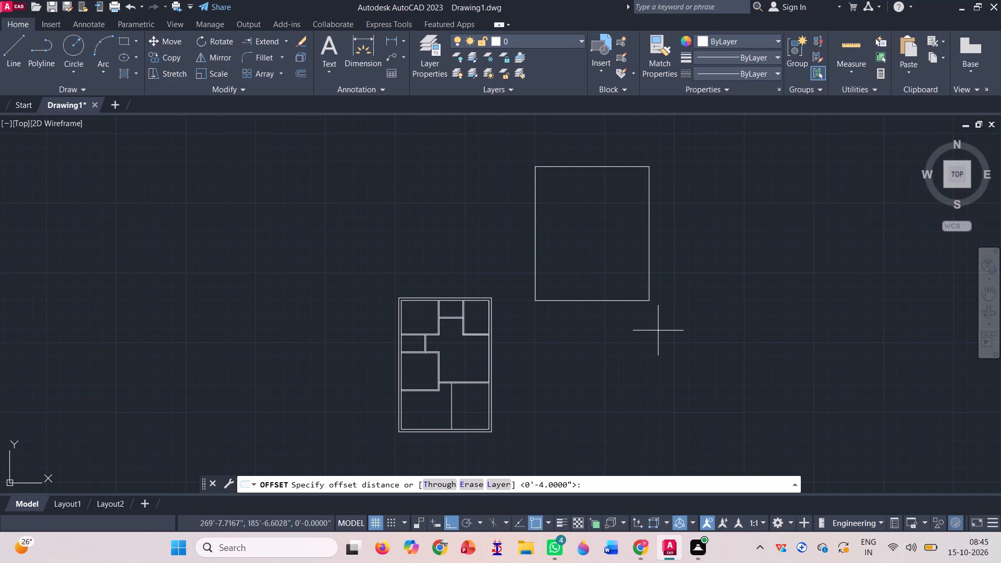
type("0'9\"")
key("Return")
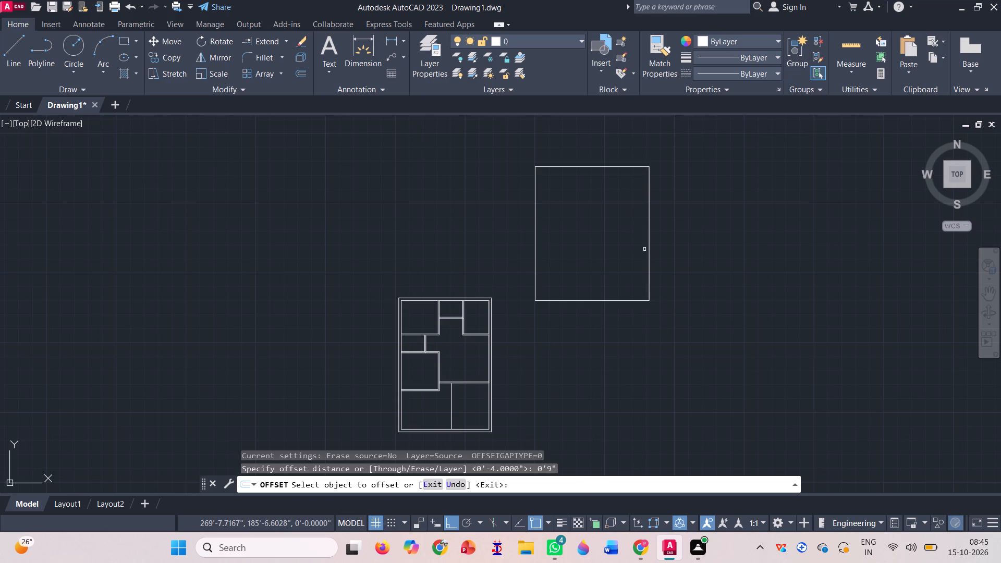
left_click(648, 251)
left_click(617, 244)
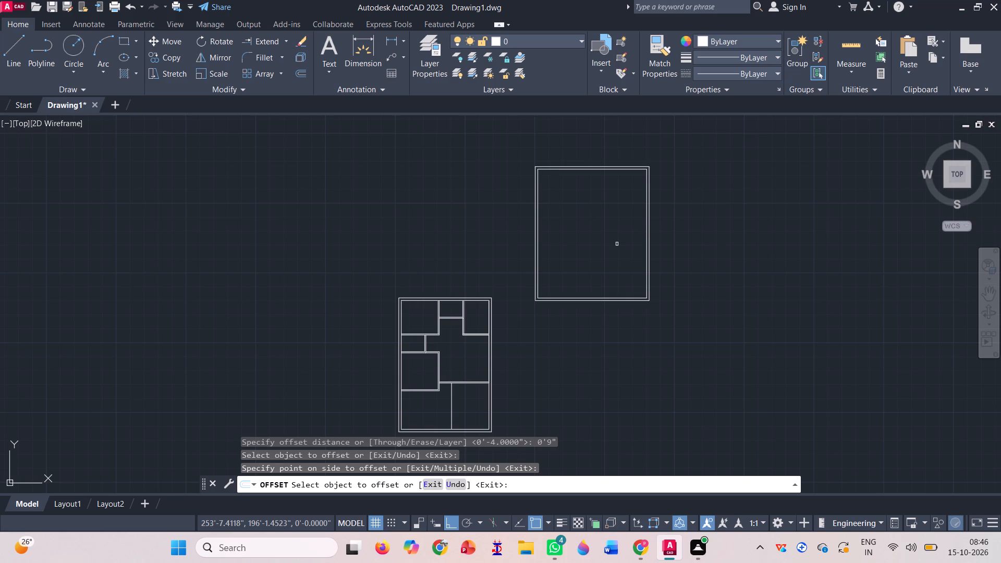
key("Escape")
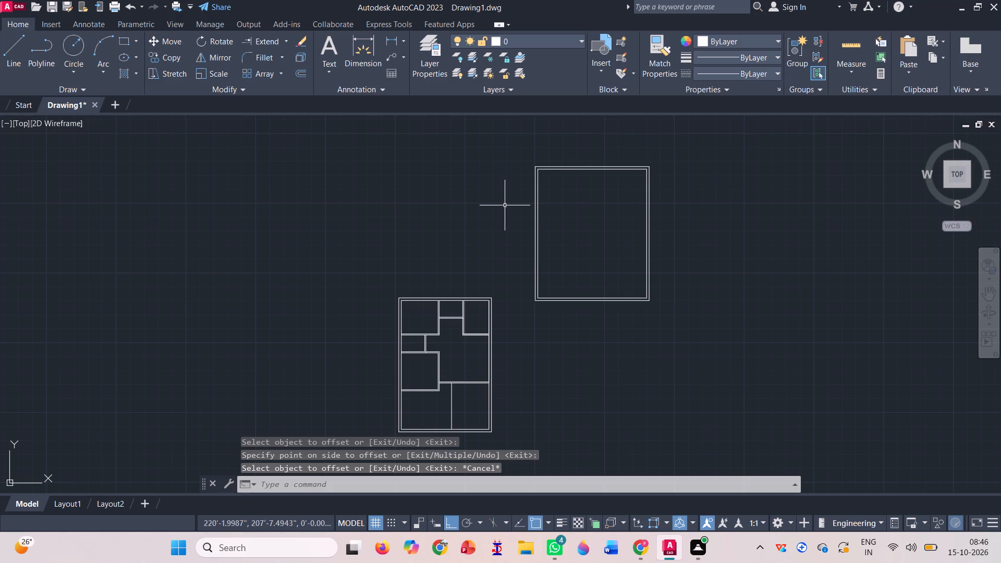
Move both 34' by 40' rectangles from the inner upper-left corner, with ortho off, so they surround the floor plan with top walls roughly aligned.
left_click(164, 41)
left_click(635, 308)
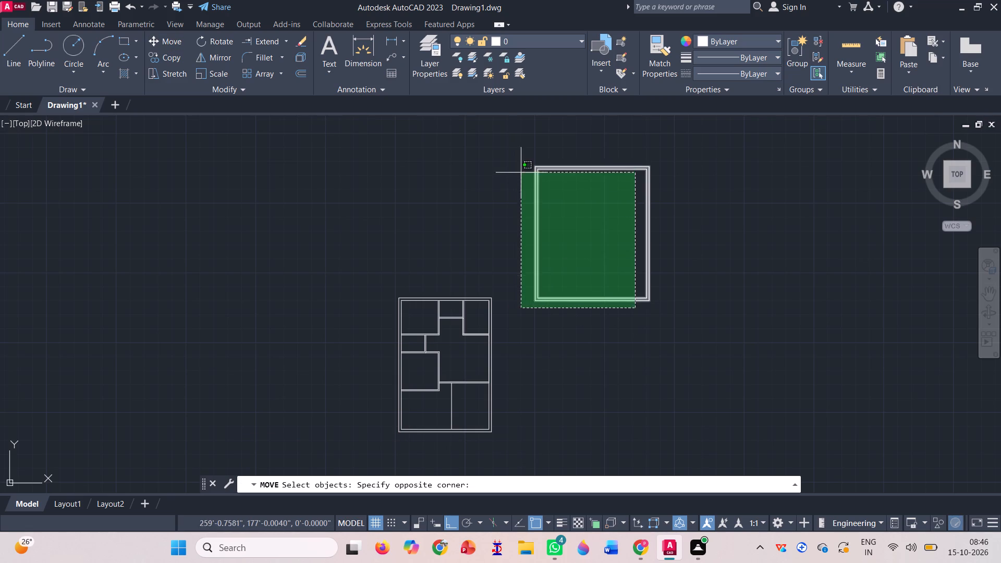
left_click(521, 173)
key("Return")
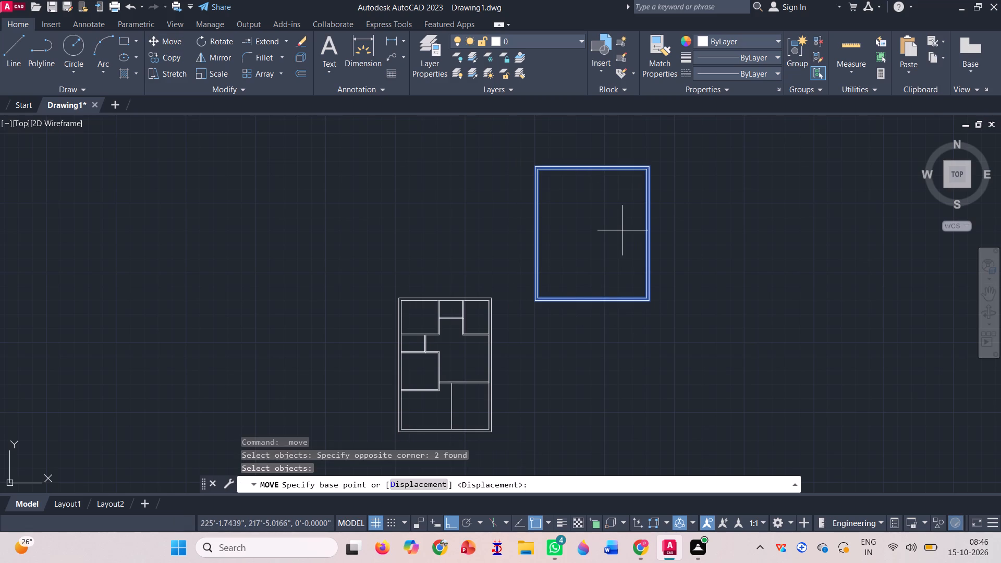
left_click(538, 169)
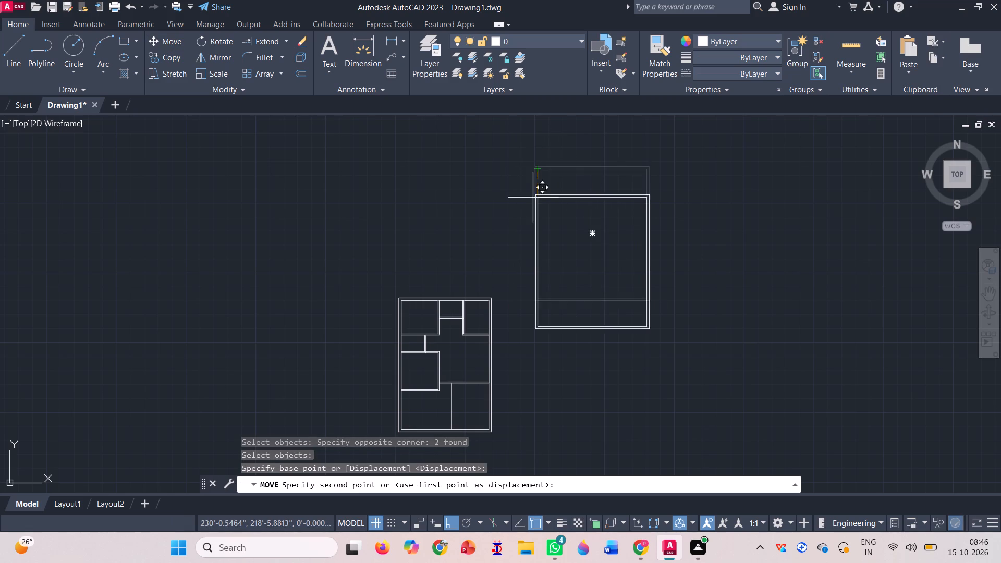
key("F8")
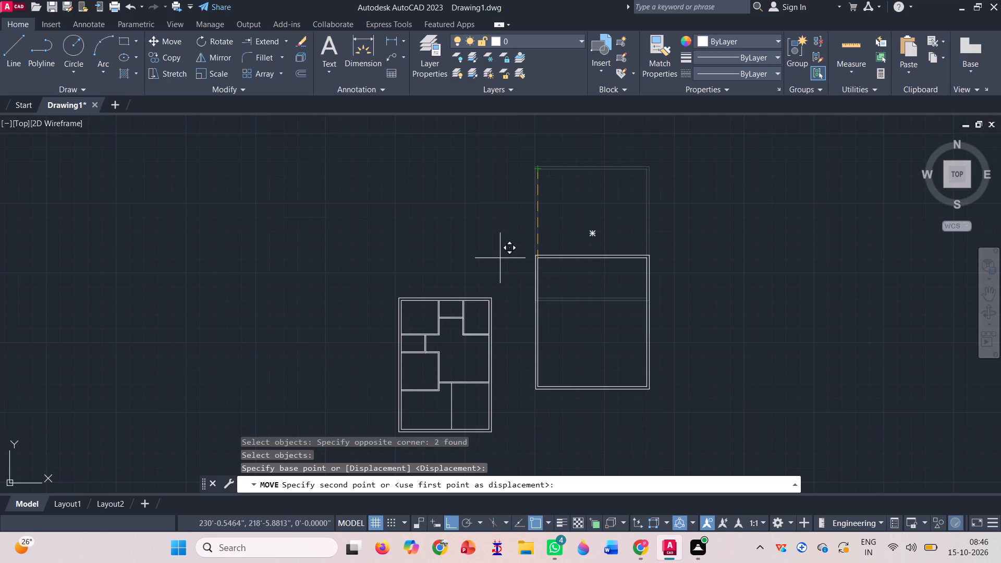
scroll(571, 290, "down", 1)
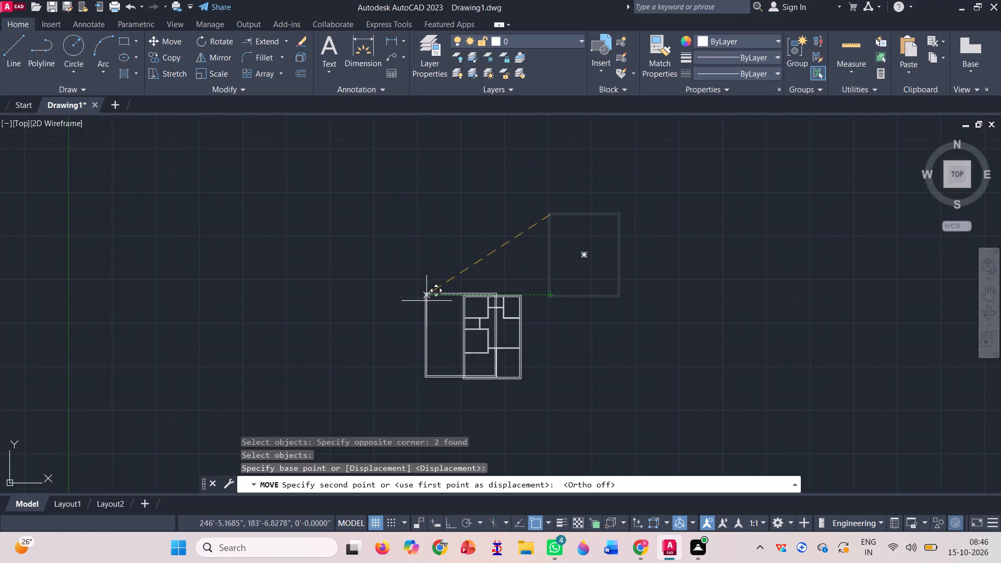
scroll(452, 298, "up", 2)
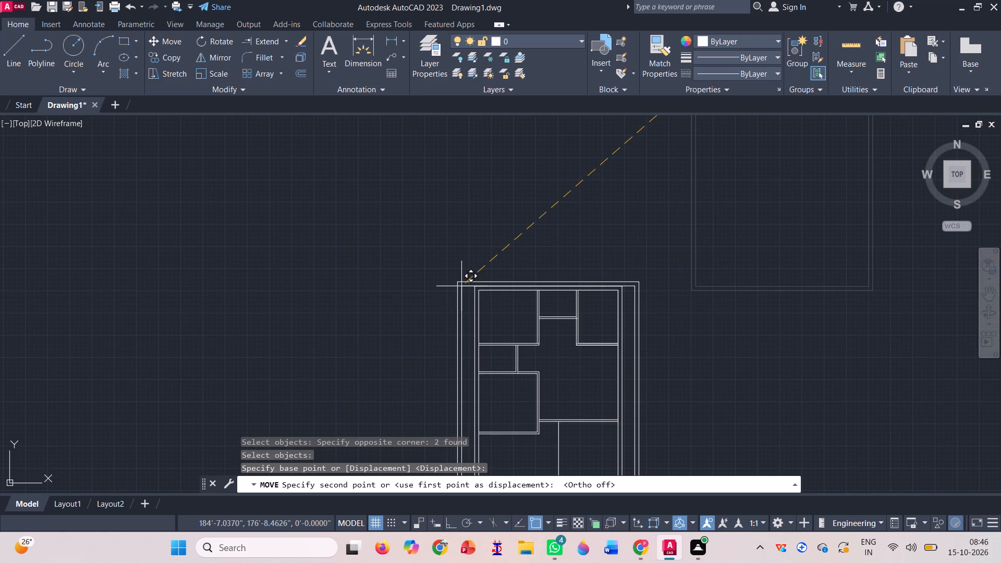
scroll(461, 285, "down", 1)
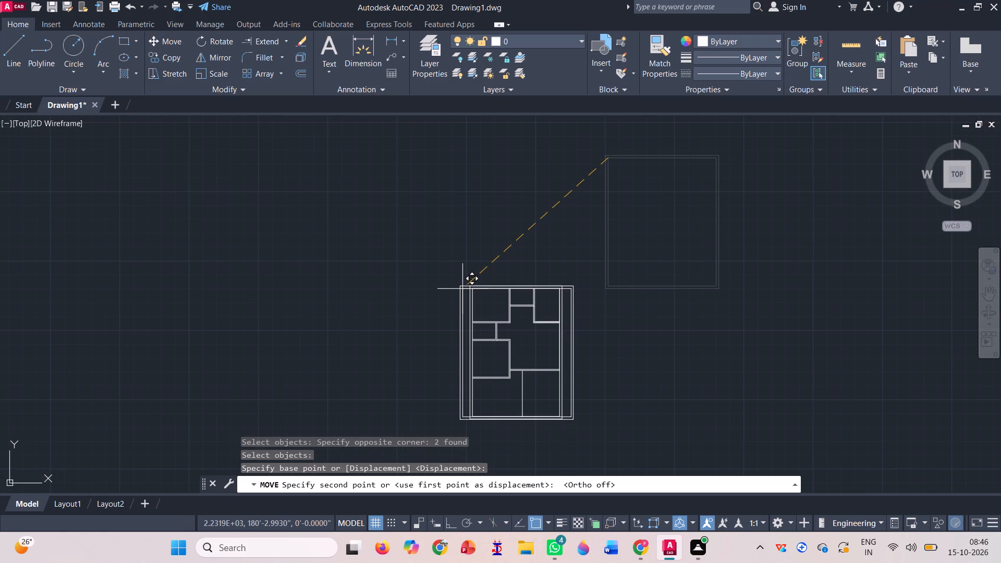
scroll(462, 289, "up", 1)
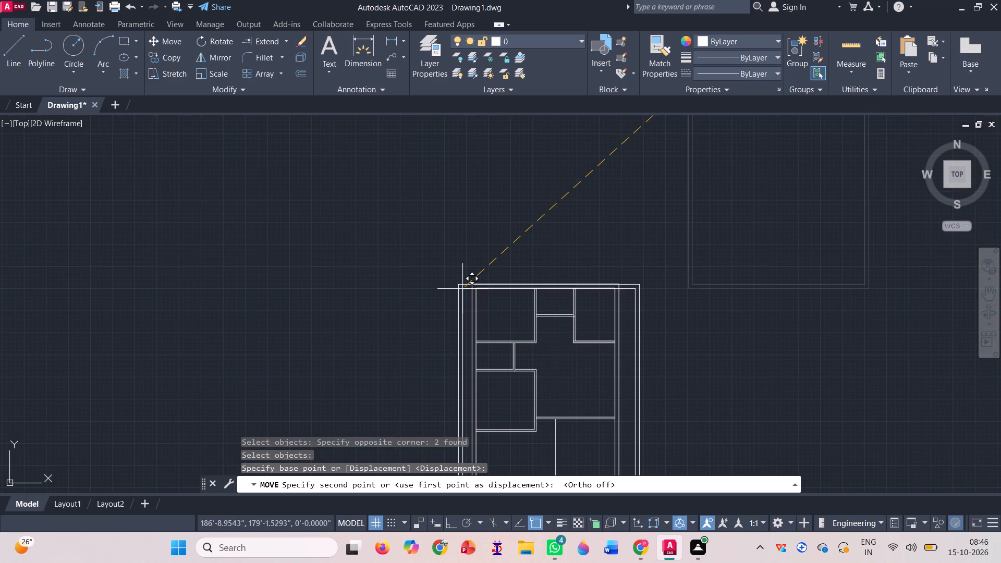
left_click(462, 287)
Delete the two nested 34' by 40' rectangles placed around the floor plan, keeping the original walls.
scroll(474, 243, "down", 1)
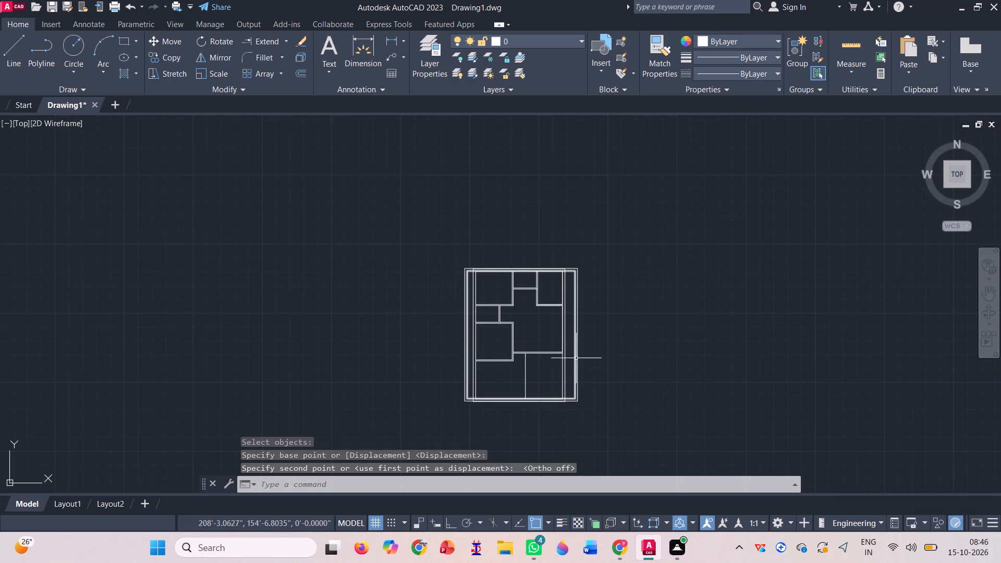
scroll(587, 391, "up", 5)
left_click(521, 398)
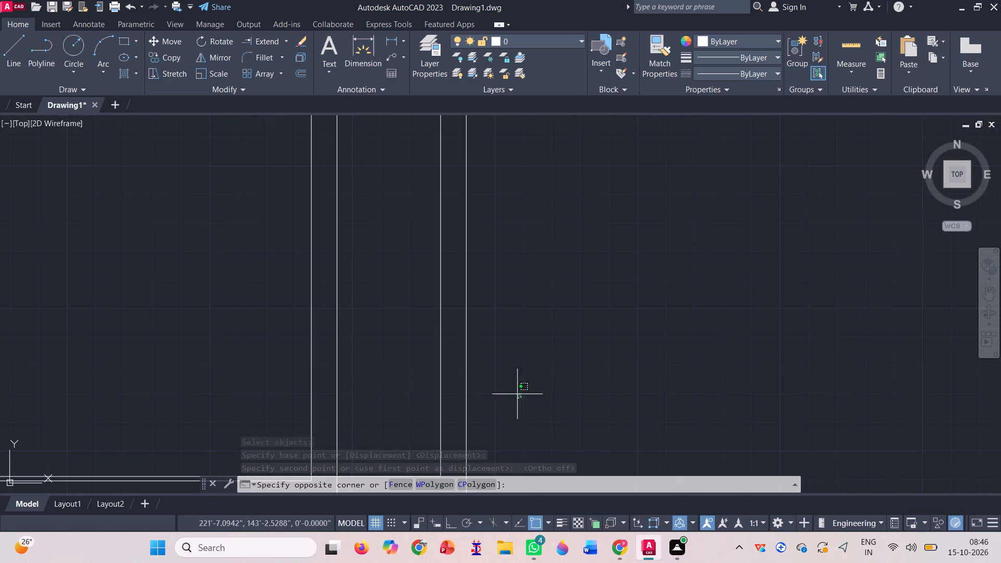
left_click(424, 298)
scroll(580, 337, "down", 3)
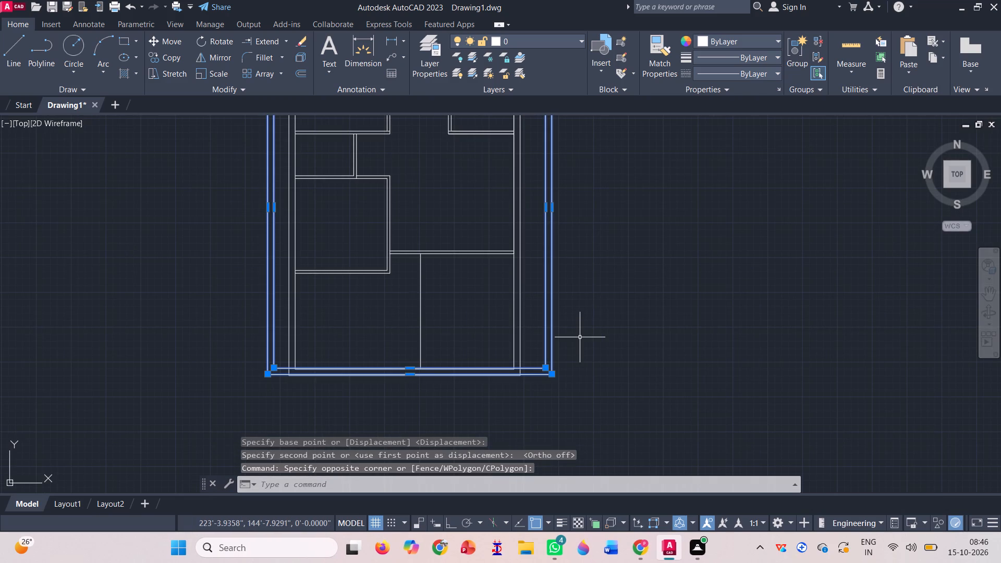
key("Delete")
scroll(577, 374, "down", 1)
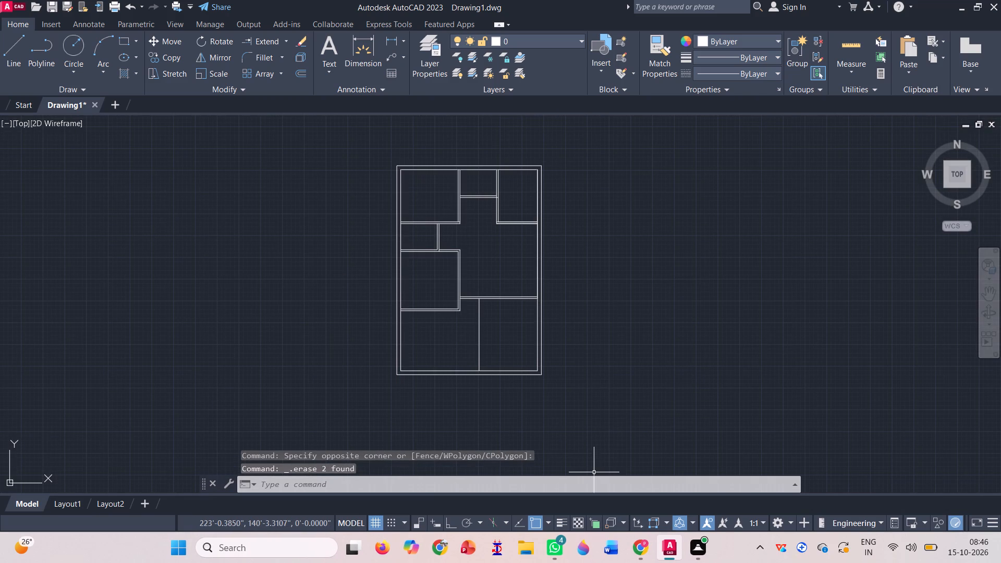
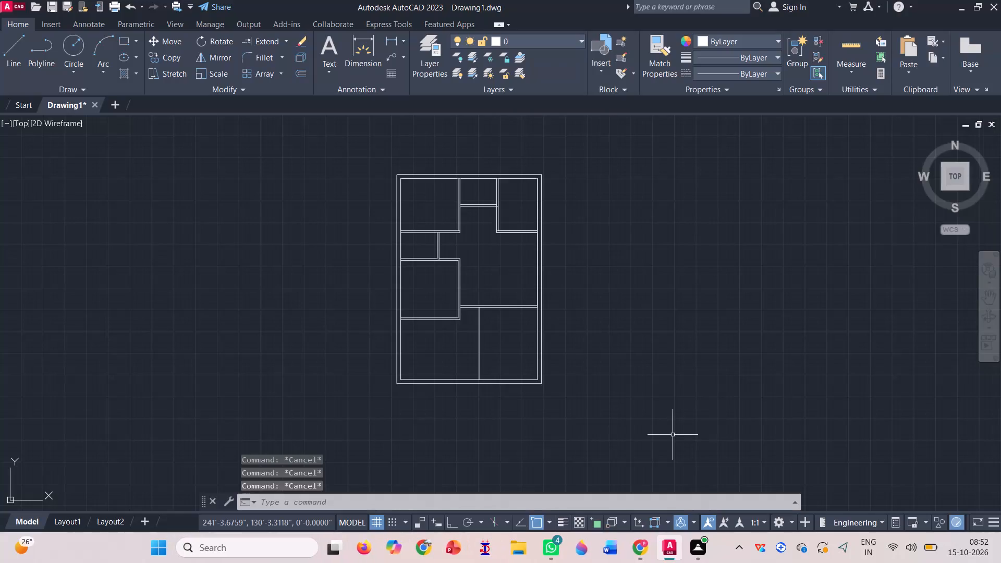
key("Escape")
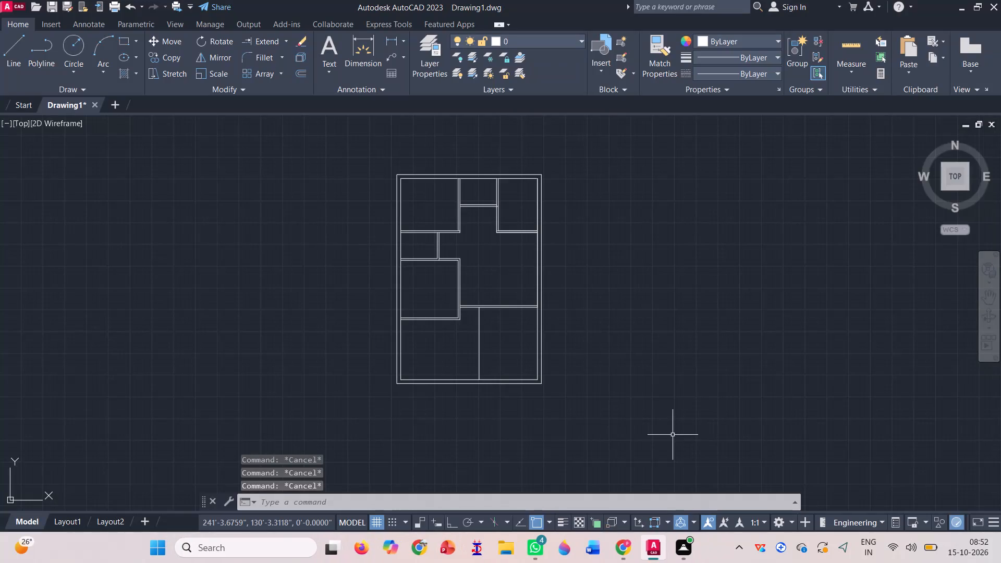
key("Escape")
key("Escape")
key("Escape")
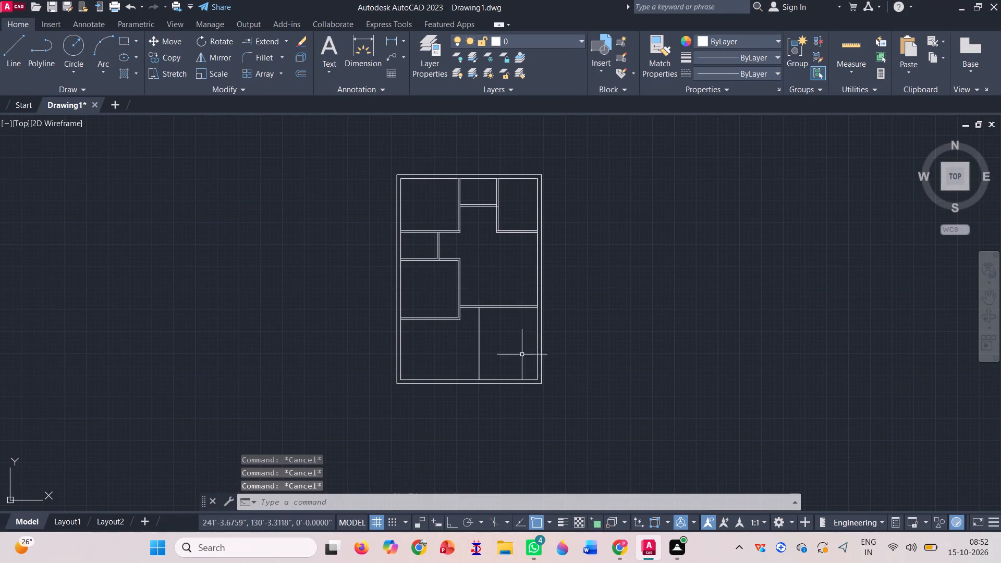
With ortho on, draw a line 10' down from the top of the lower-right partition, continuing perpendicular to the inner right wall.
left_click(19, 58)
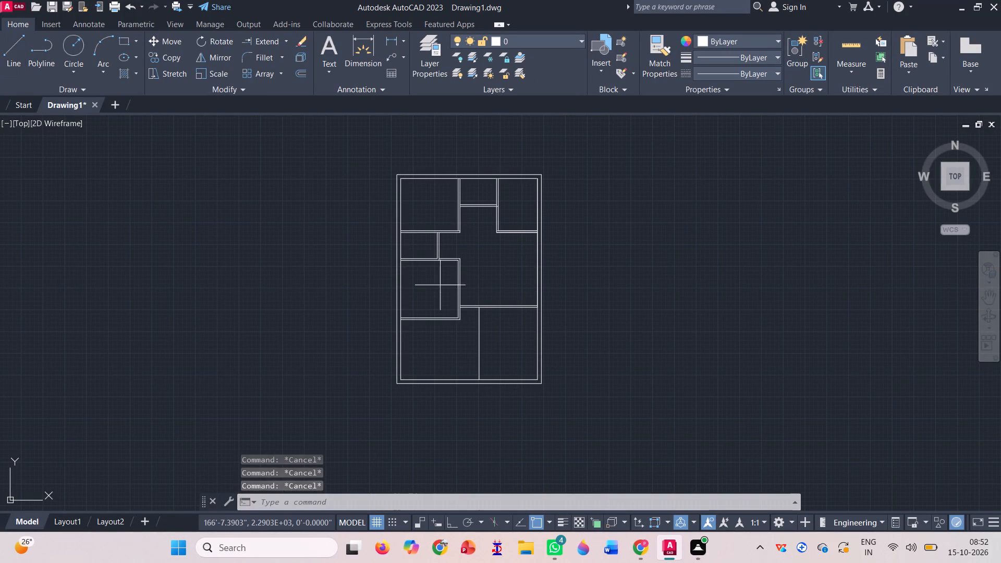
scroll(551, 311, "up", 2)
scroll(274, 337, "up", 2)
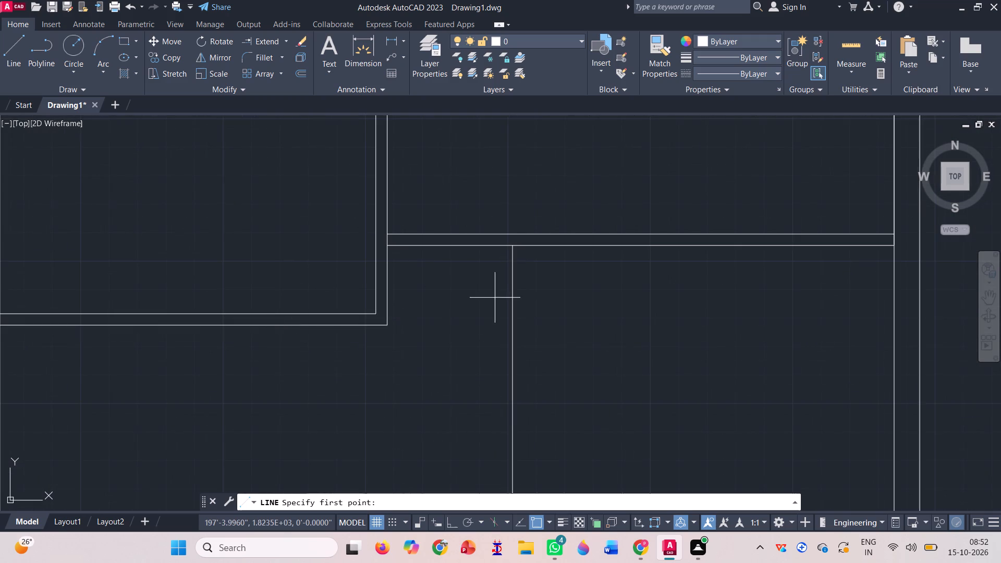
scroll(339, 283, "down", 1)
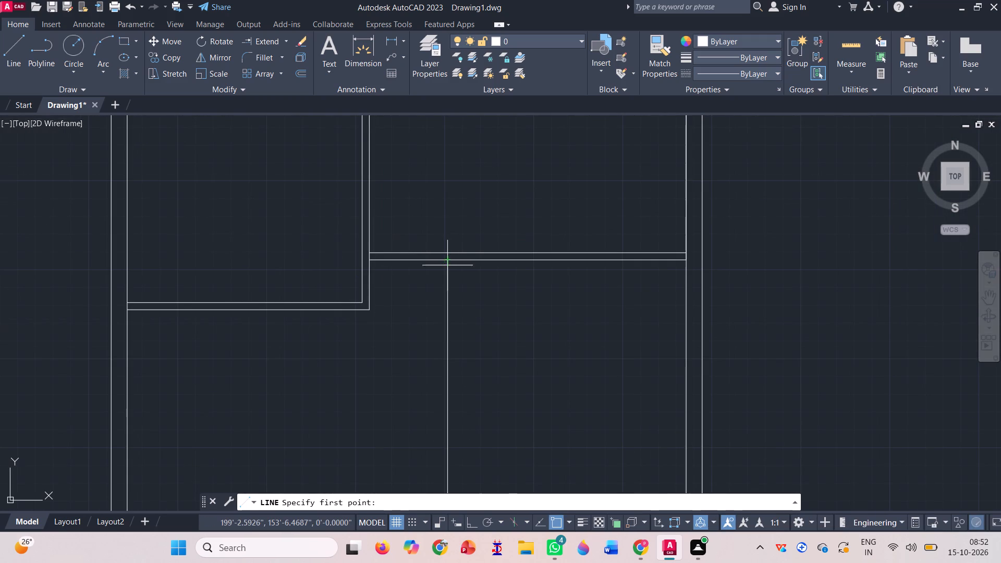
scroll(447, 264, "down", 1)
left_click(447, 264)
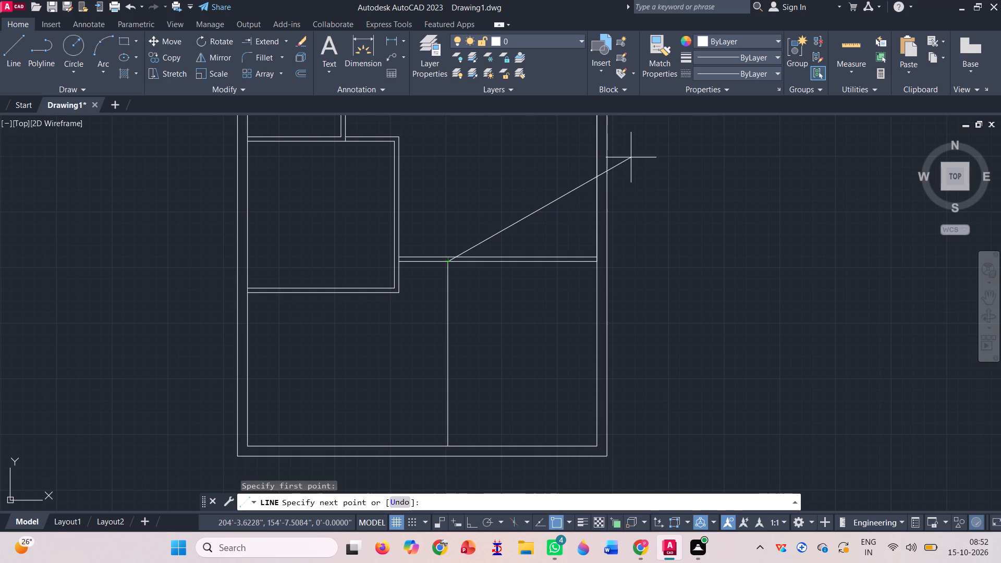
scroll(581, 281, "down", 2)
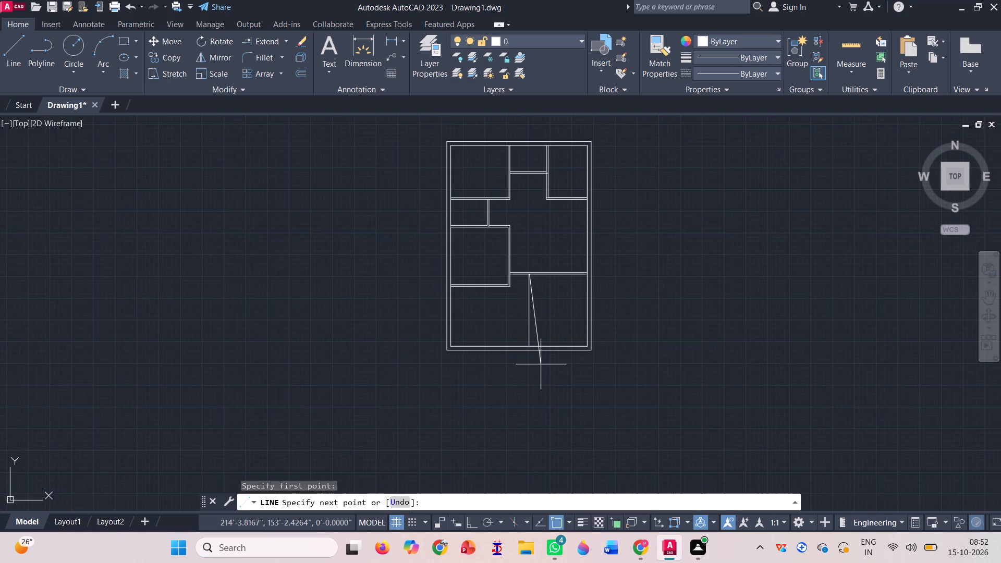
key("F8")
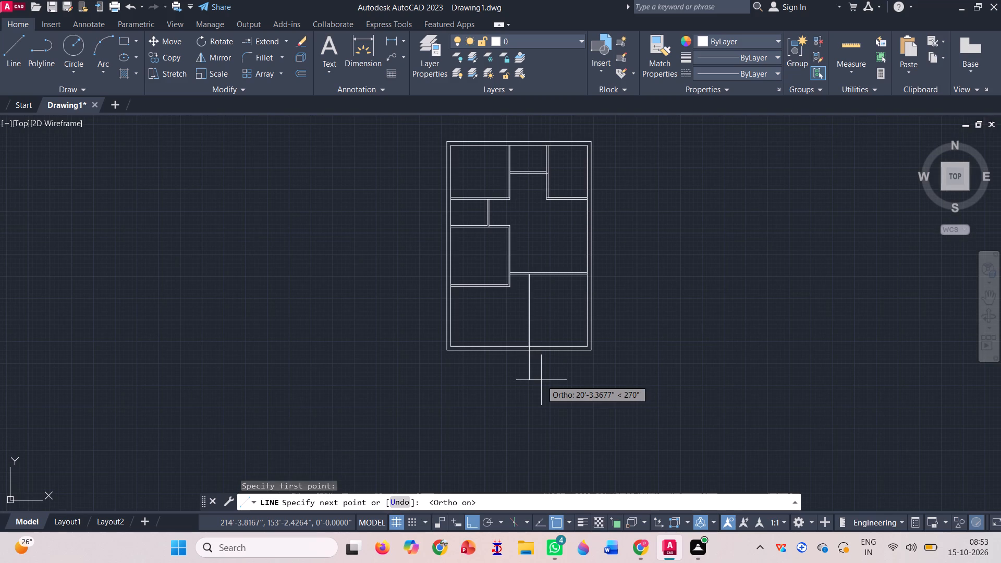
type("10")
key("apostrophe")
key("Return")
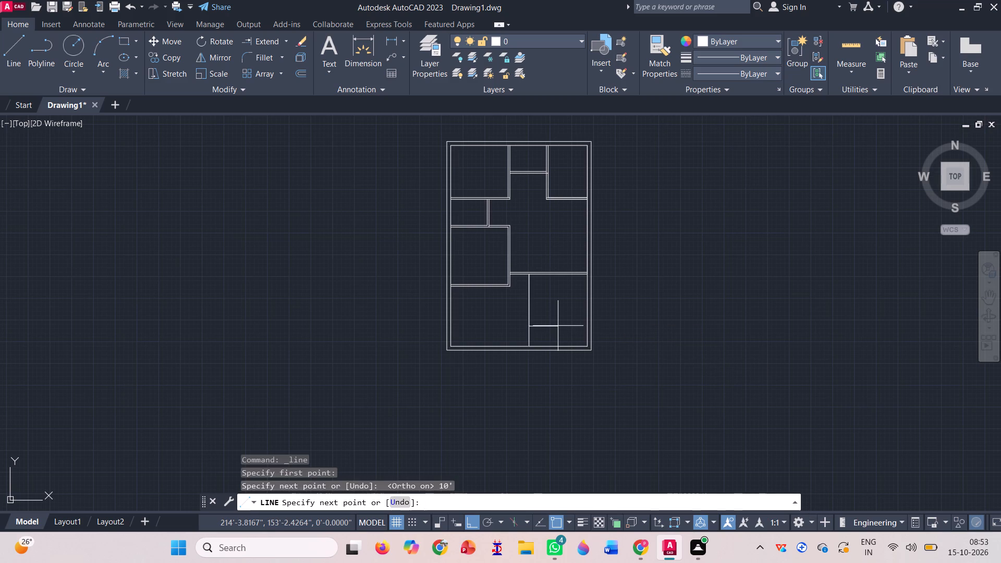
scroll(592, 331, "up", 3)
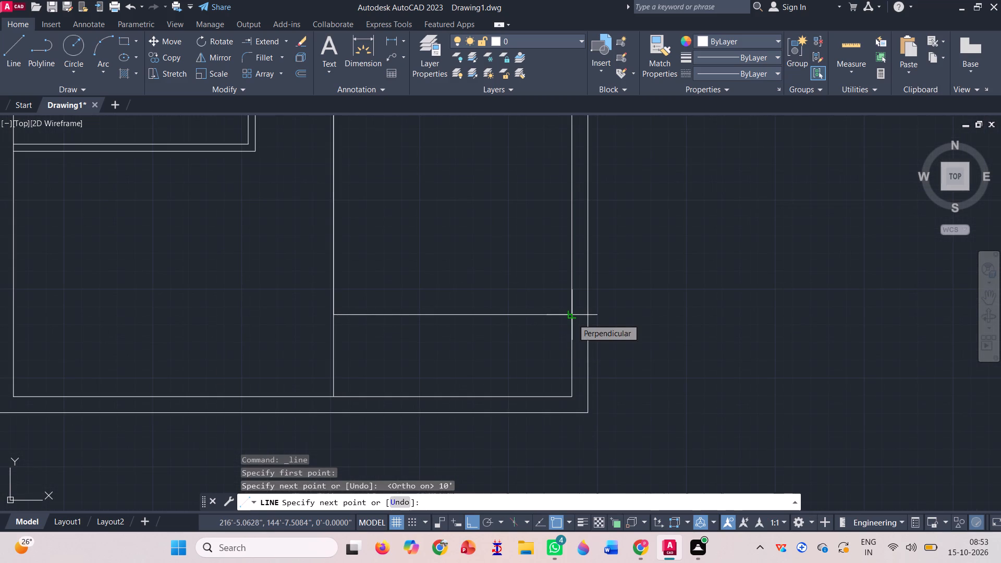
left_click(571, 317)
key("space")
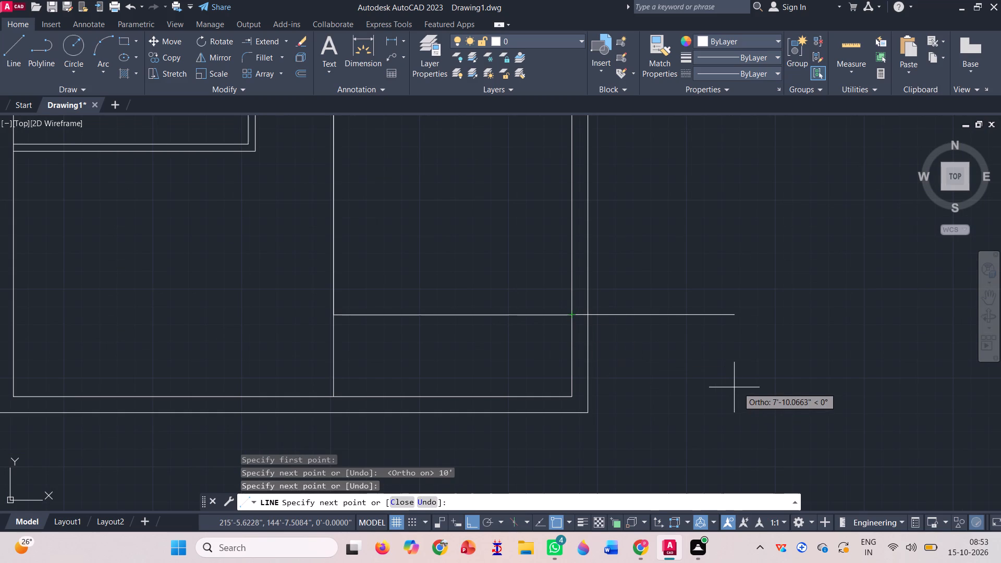
Draw a horizontal line from the midpoint of the 10' vertical line perpendicular to the inner right wall.
scroll(667, 376, "down", 1)
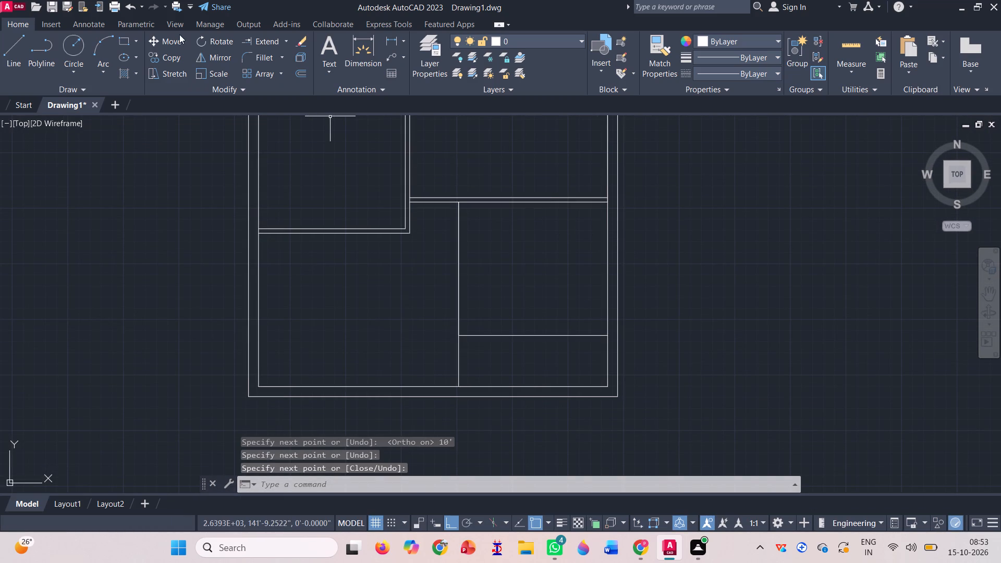
left_click(20, 43)
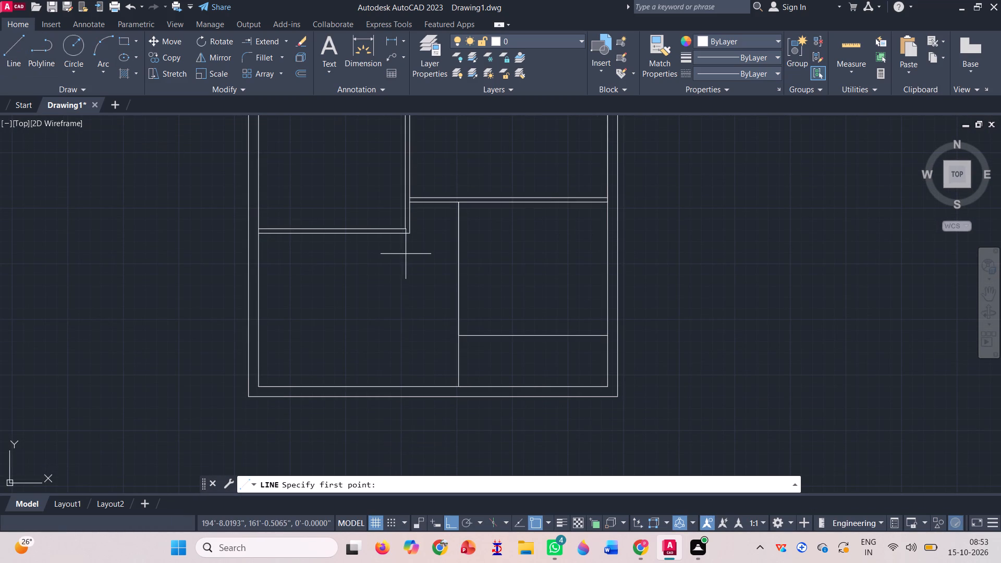
left_click(458, 271)
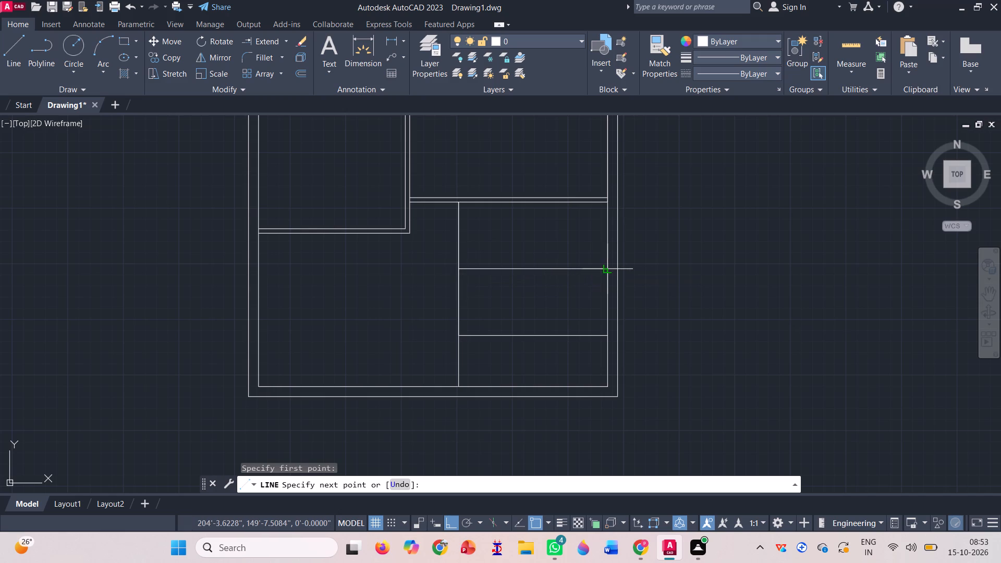
left_click(607, 271)
key("space")
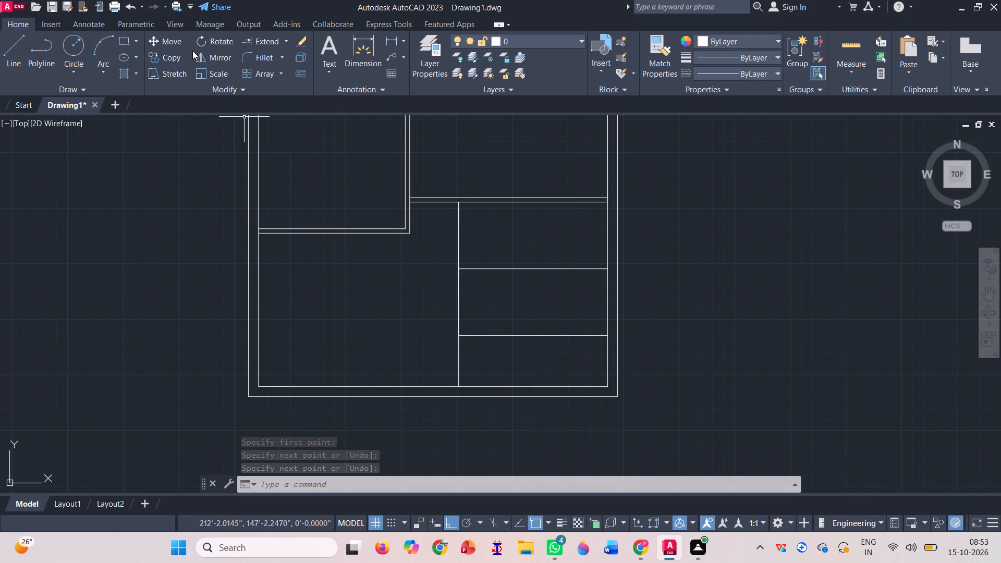
Copy the 10' vertical line to the right from its top endpoint at 1', 2', 3', 4', 5', 6', 7' and 8' as stair treads.
left_click(175, 56)
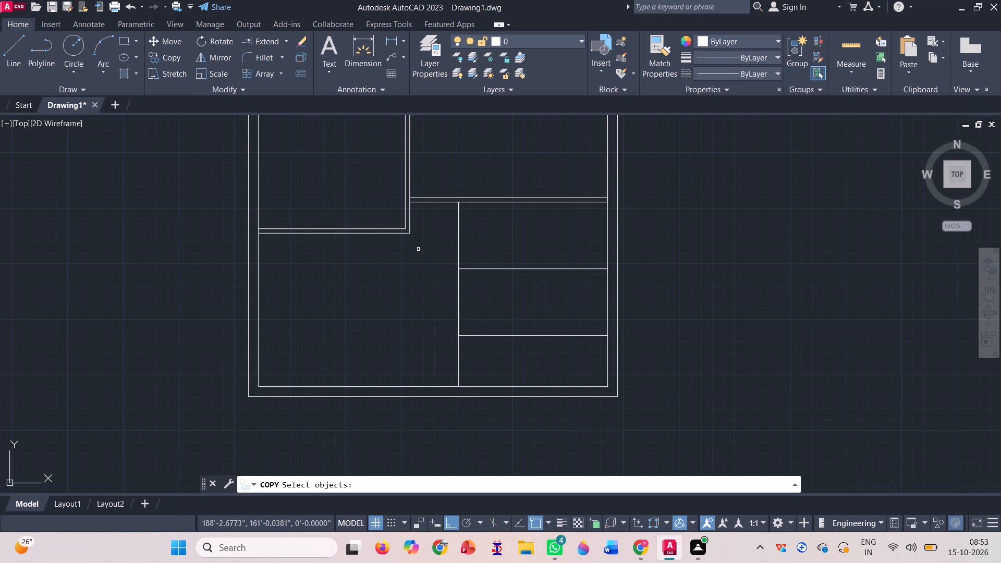
left_click(458, 239)
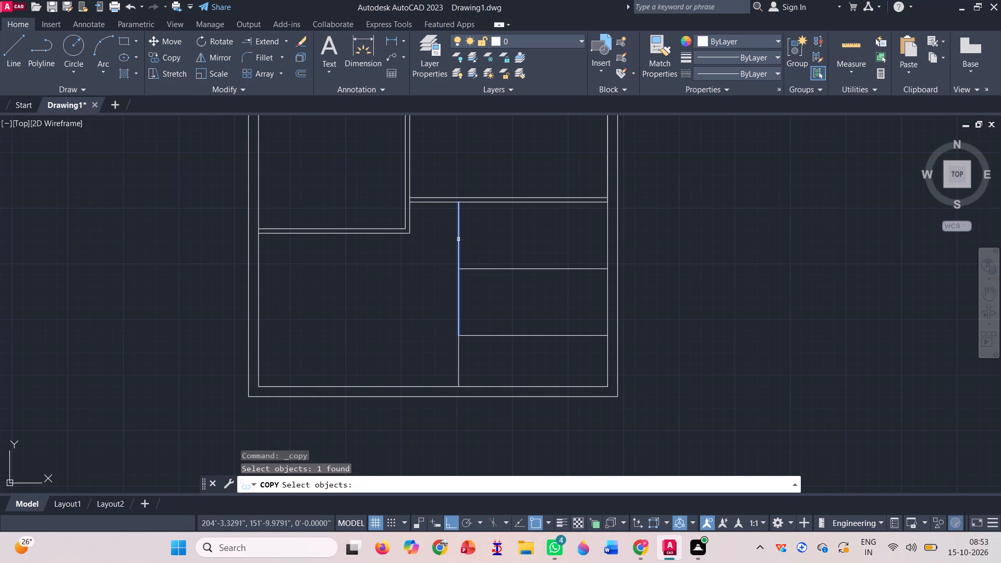
key("space")
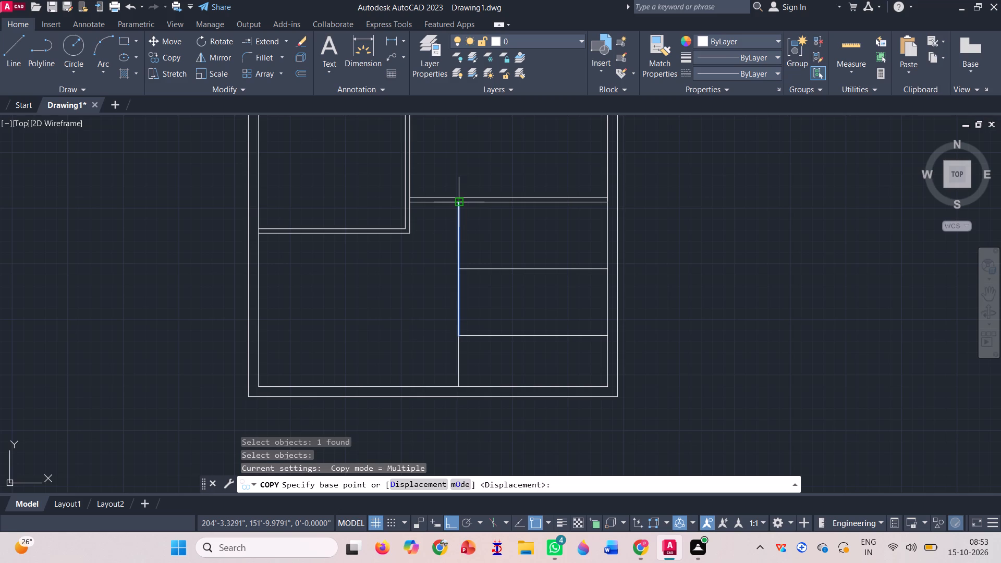
left_click(457, 203)
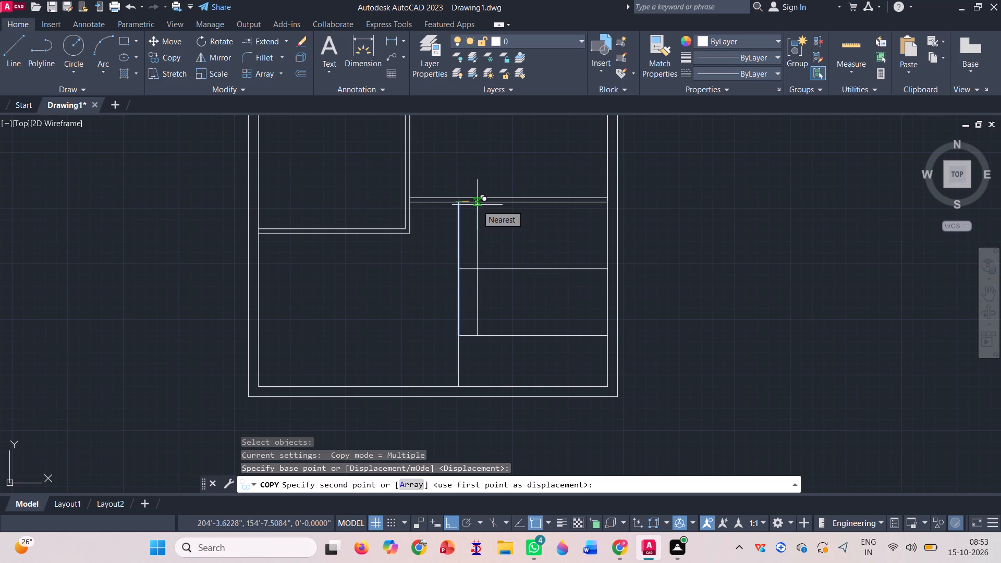
type("1'")
key("Return")
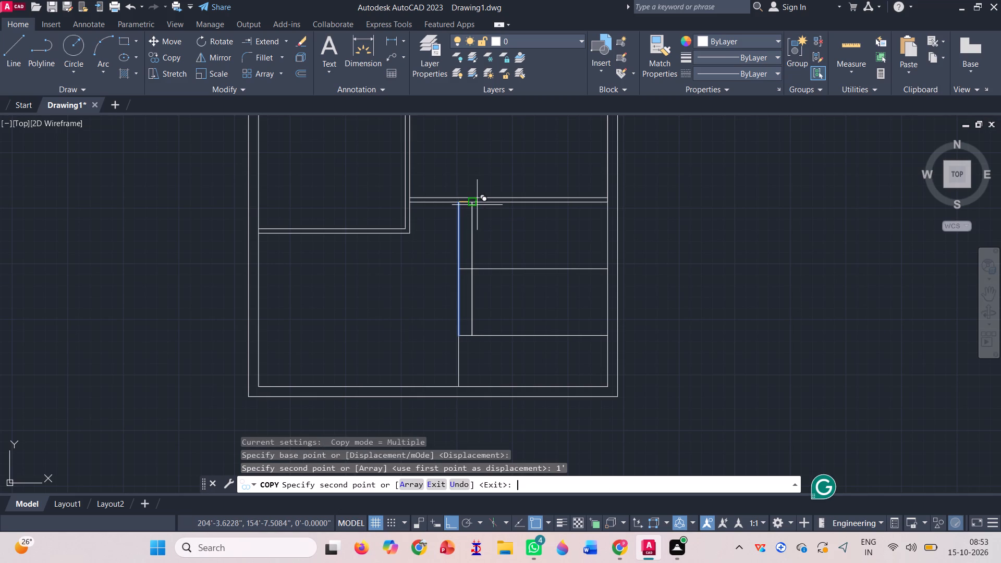
type("2'")
key("Return")
type("3'")
key("Return")
type("4'")
key("Return")
type("5'")
key("Return")
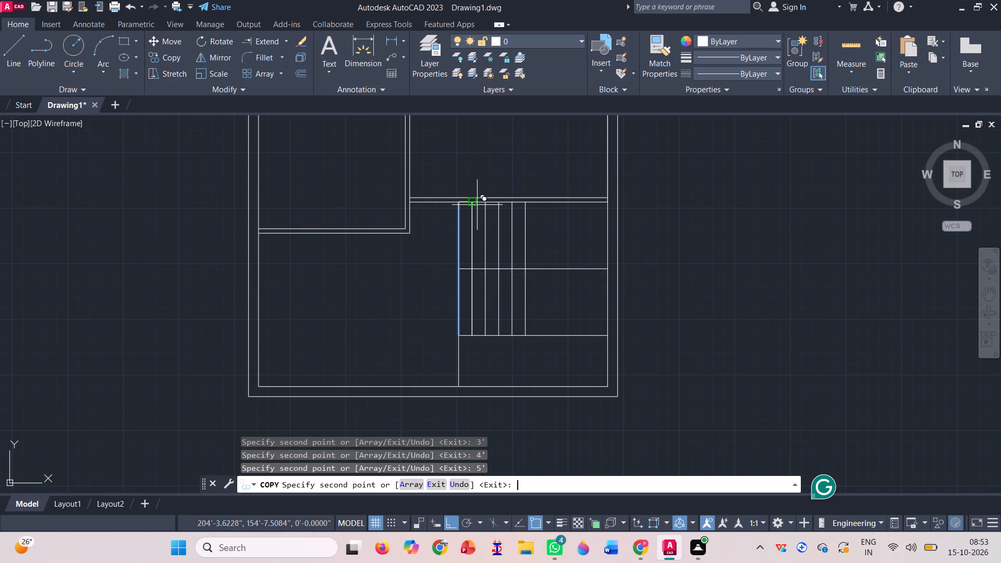
type("6'")
key("Return")
type("7'")
key("Return")
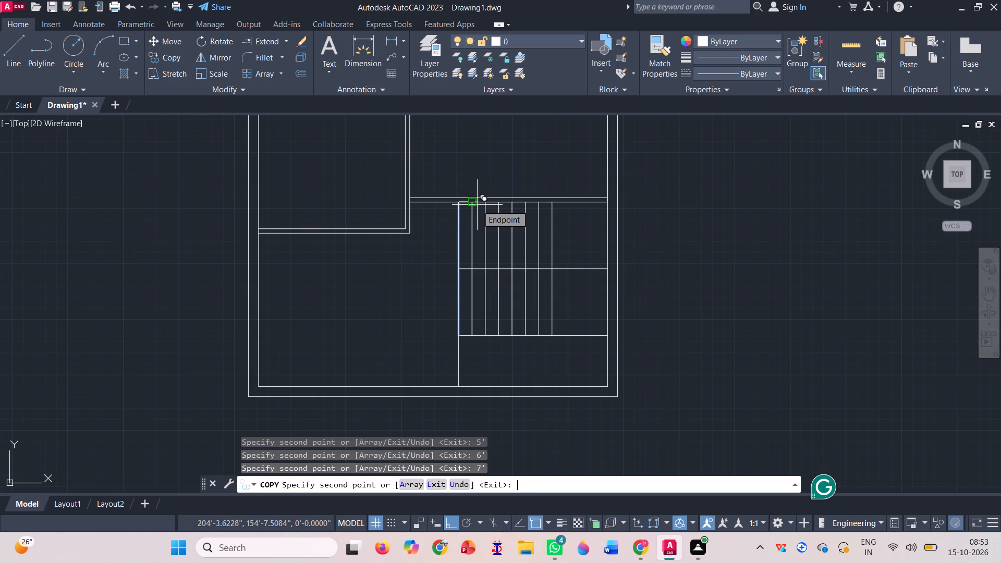
type("8'")
key("Return")
key("space")
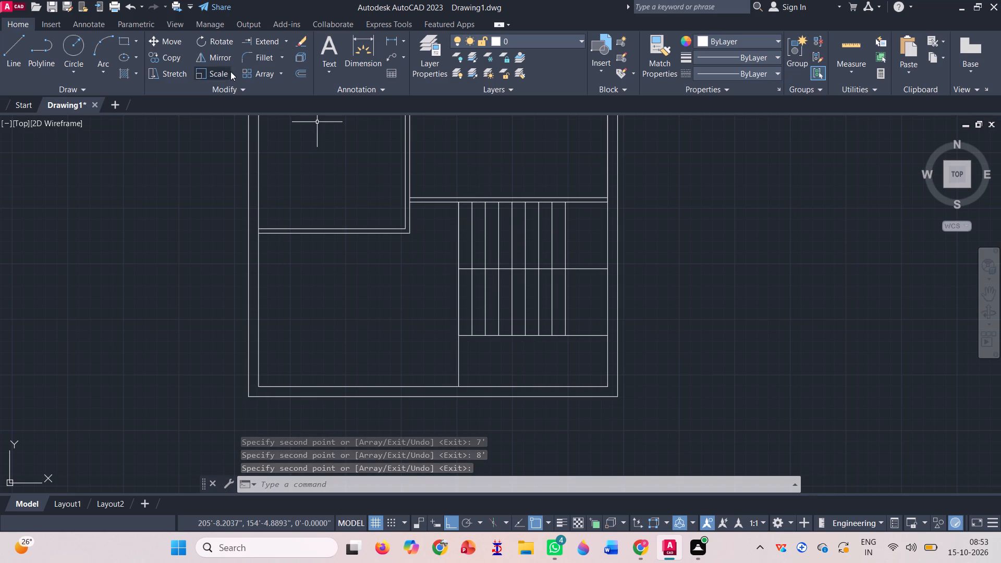
Scale up the eight copied tread lines freehand from the stair's upper-left corner, spreading the last one just past the inner right wall.
left_click(213, 76)
scroll(517, 180, "up", 1)
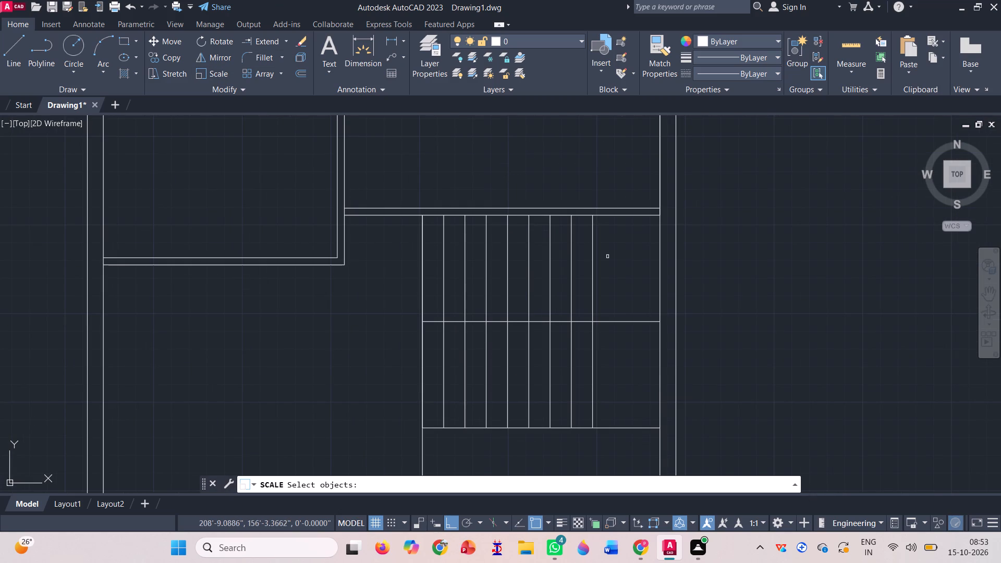
left_click(609, 256)
left_click(436, 248)
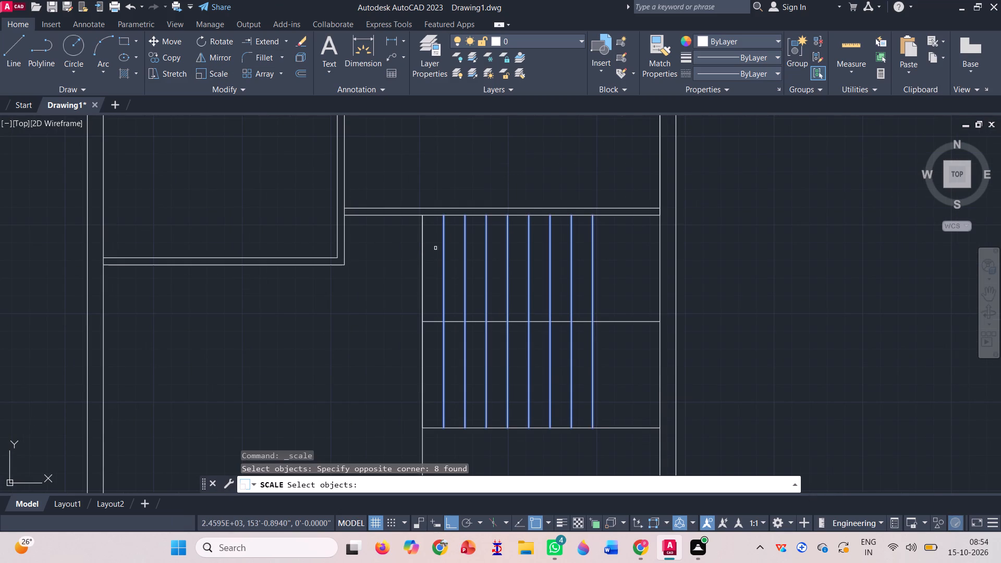
key("space")
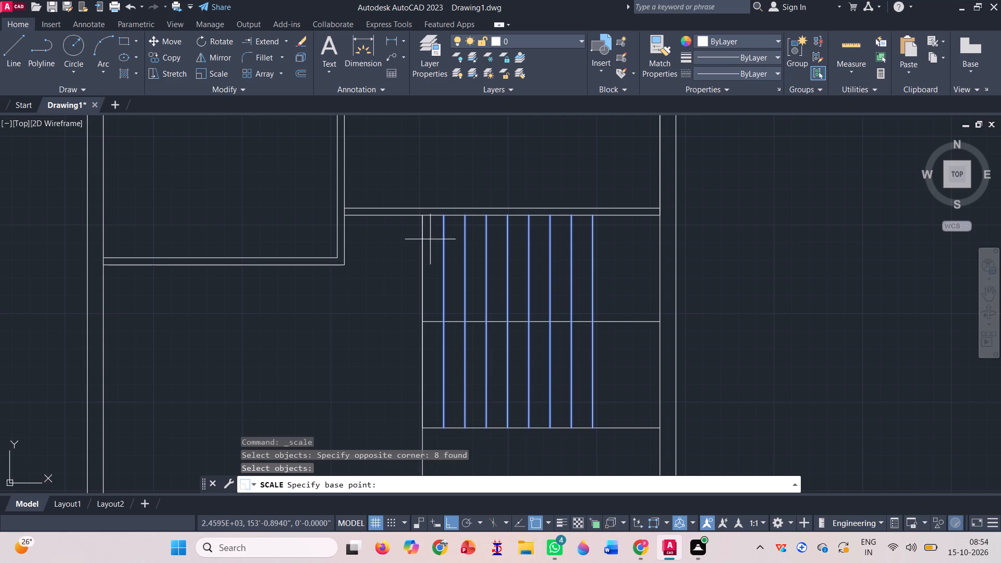
left_click(421, 218)
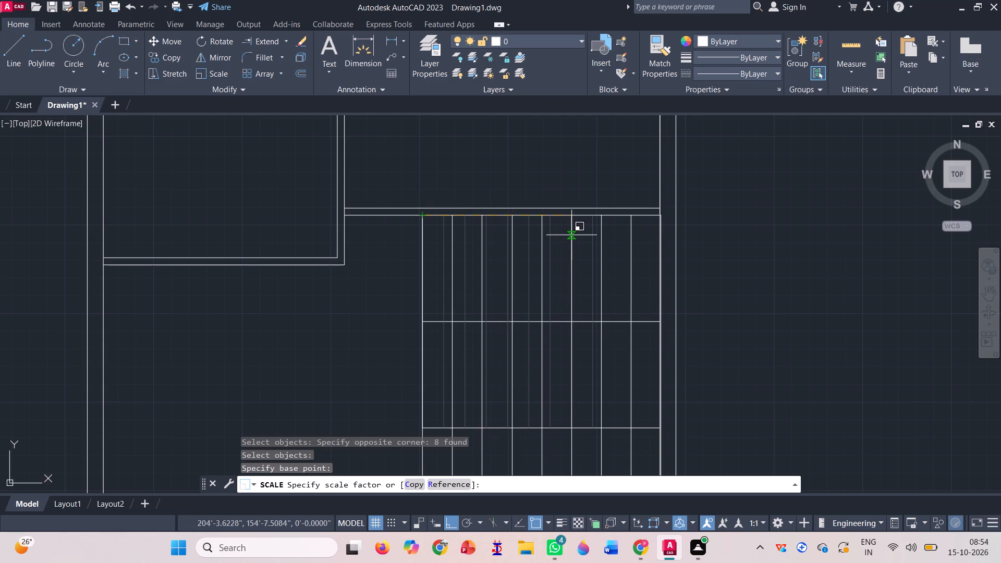
left_click(571, 235)
scroll(493, 175, "down", 1)
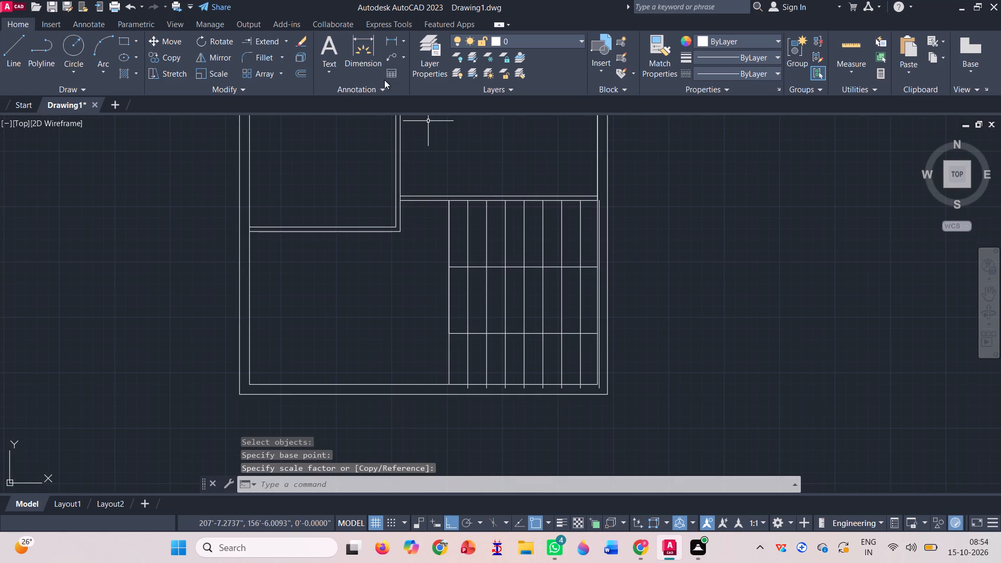
Trim the inner right wall segment and the seven tread lines between the stair's lower edge and the inner bottom wall.
left_click(286, 38)
left_click(274, 57)
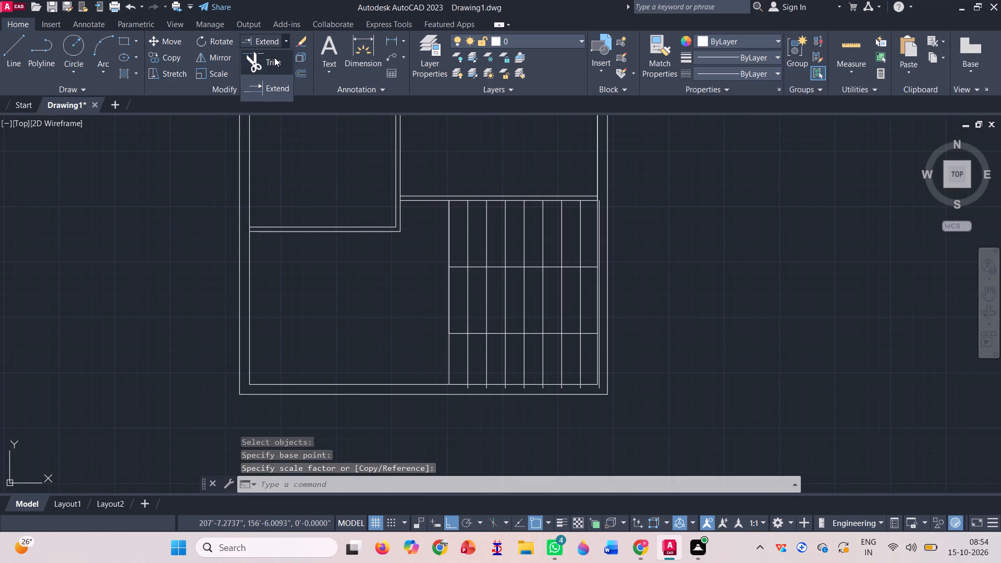
scroll(576, 343, "up", 2)
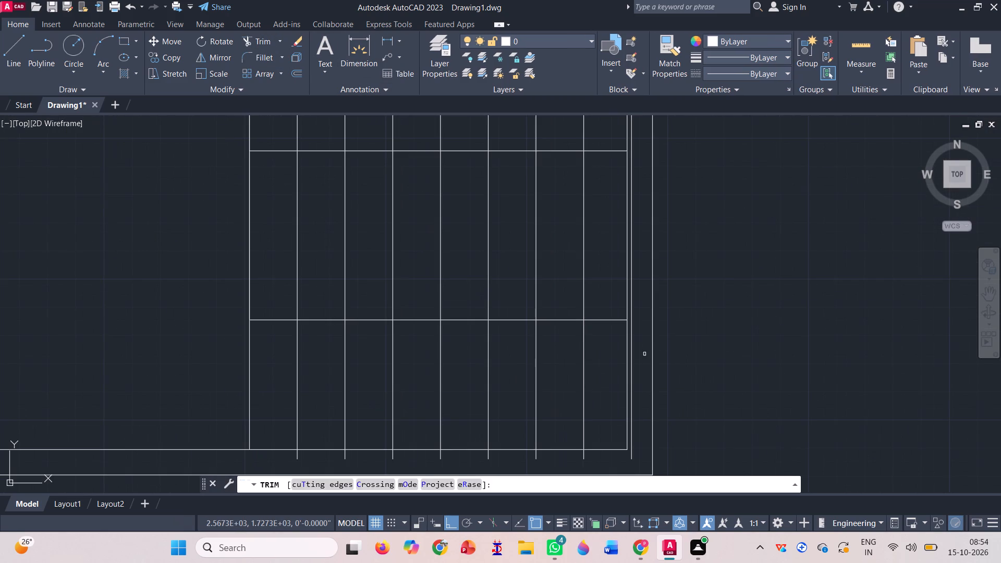
left_click(628, 356)
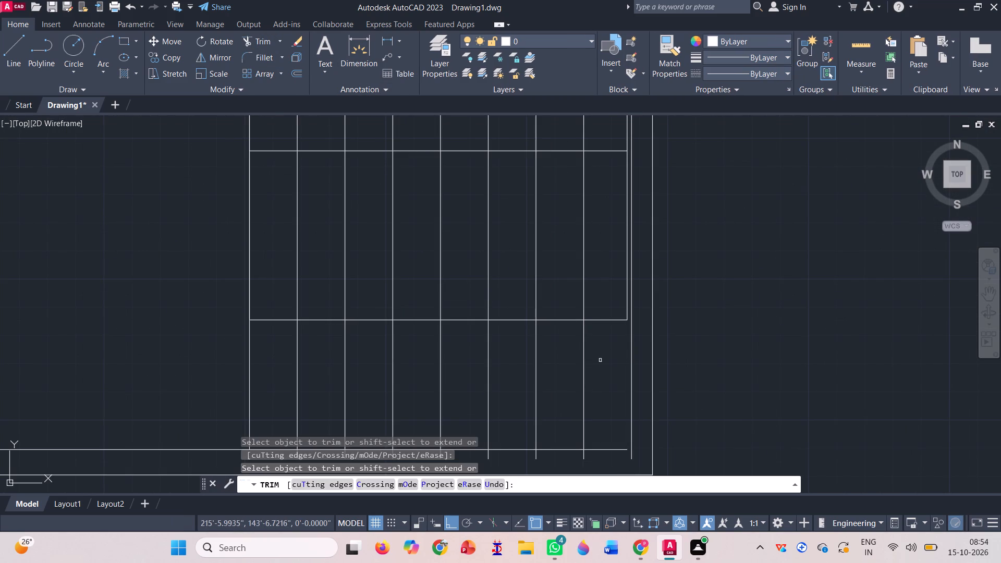
left_click(600, 360)
left_click(280, 371)
scroll(377, 240, "down", 1)
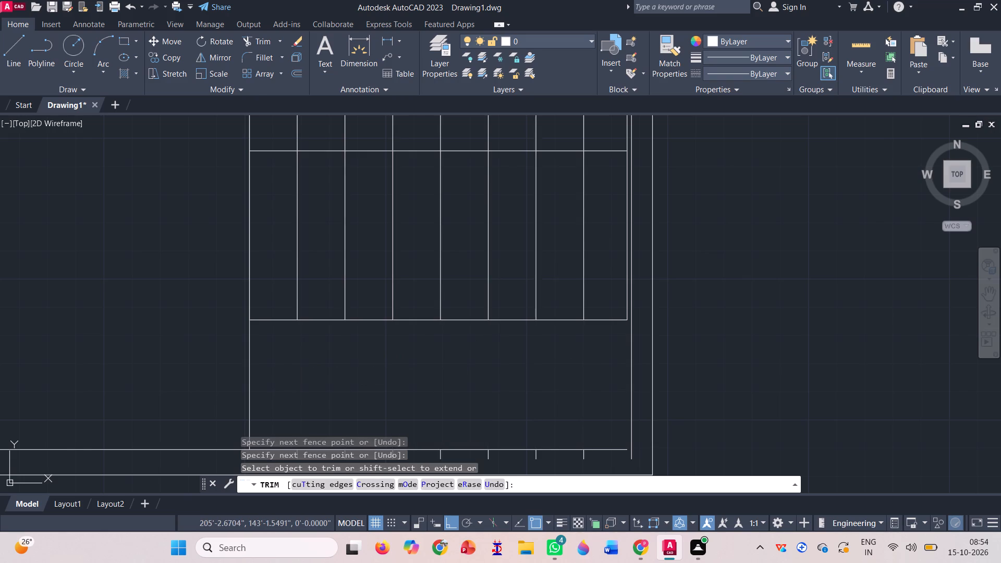
Trim the leftover tread line ends that stick out below the inner bottom wall line.
scroll(388, 382, "up", 3)
left_click(102, 360)
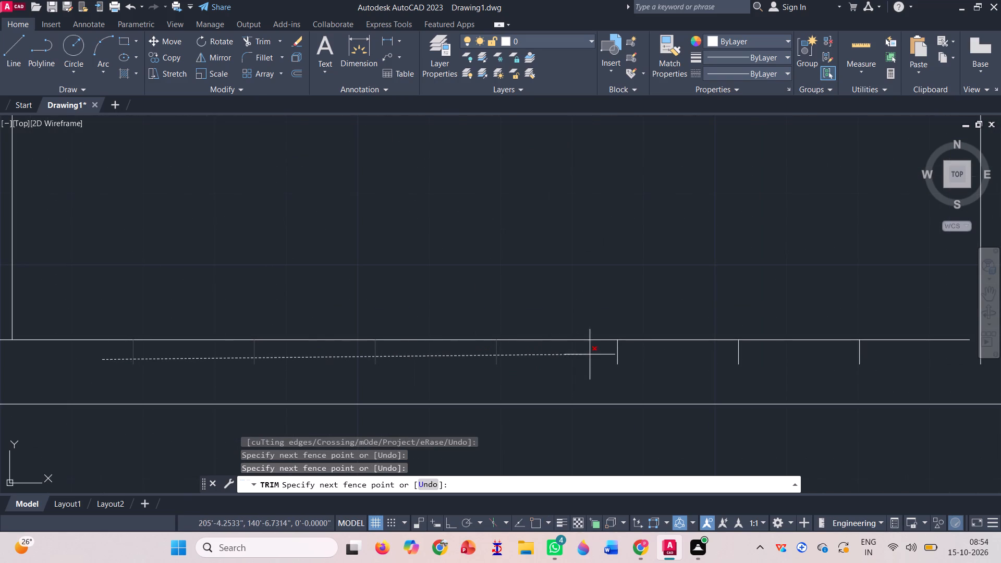
left_click(624, 354)
scroll(315, 388, "down", 1)
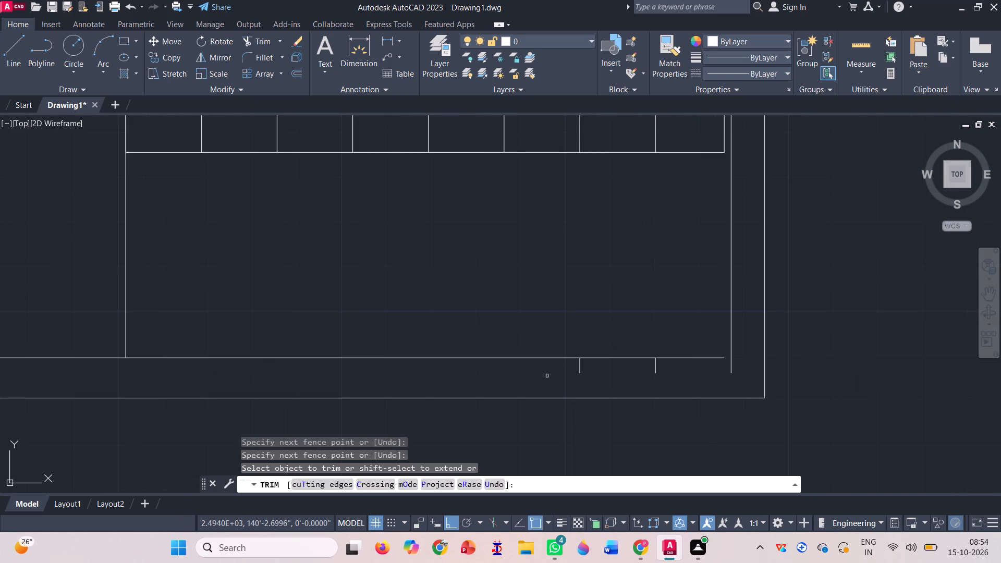
scroll(721, 363, "up", 2)
left_click(758, 363)
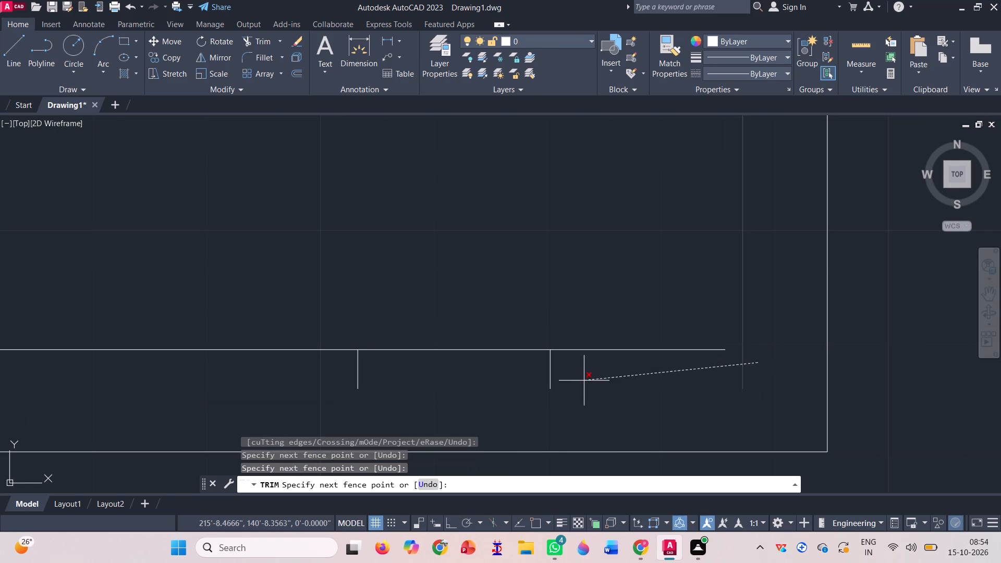
left_click(766, 377)
left_click(326, 377)
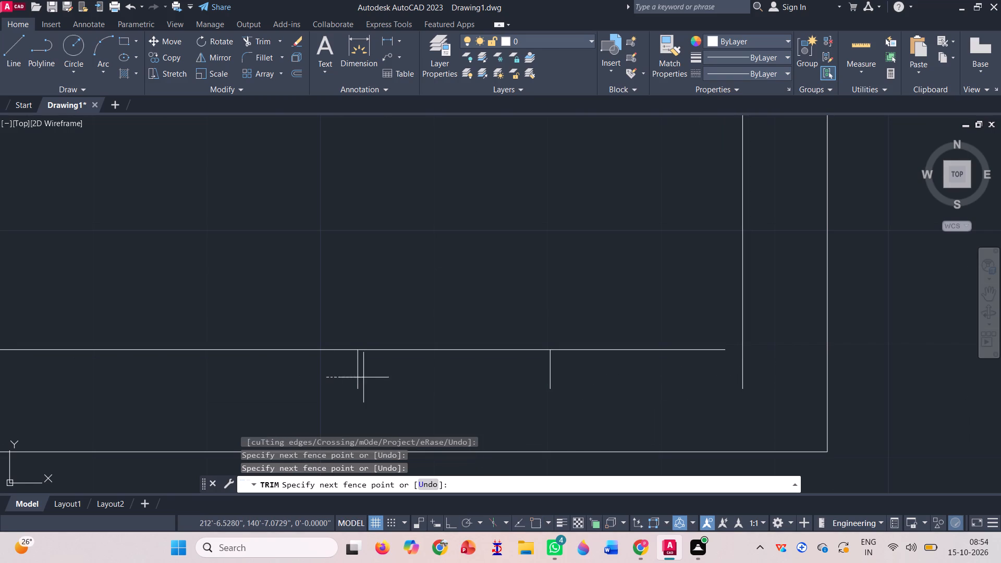
left_click(594, 370)
scroll(441, 398, "down", 3)
scroll(724, 395, "down", 1)
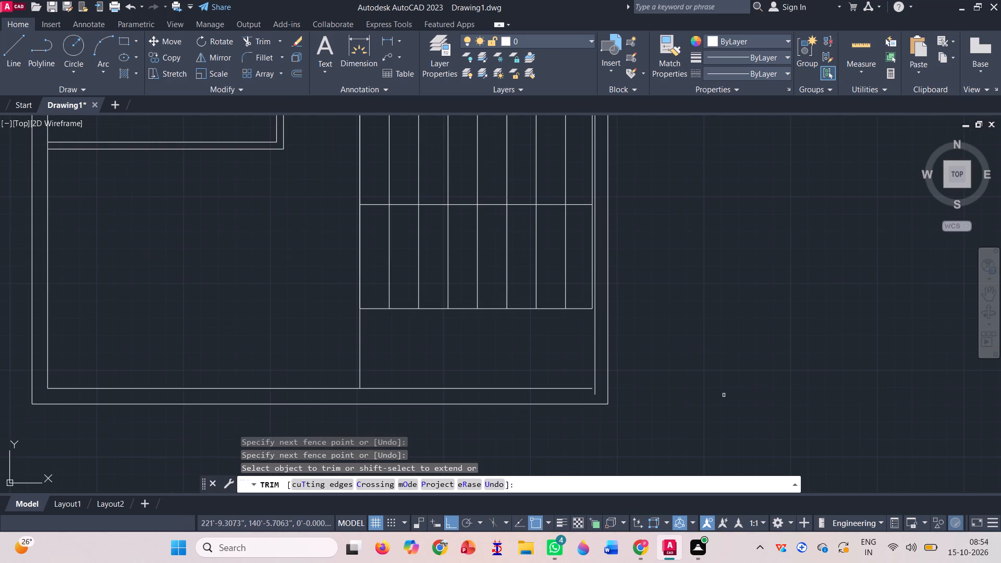
Trim away the last tread line lying just past the inner right wall line.
scroll(626, 315, "down", 1)
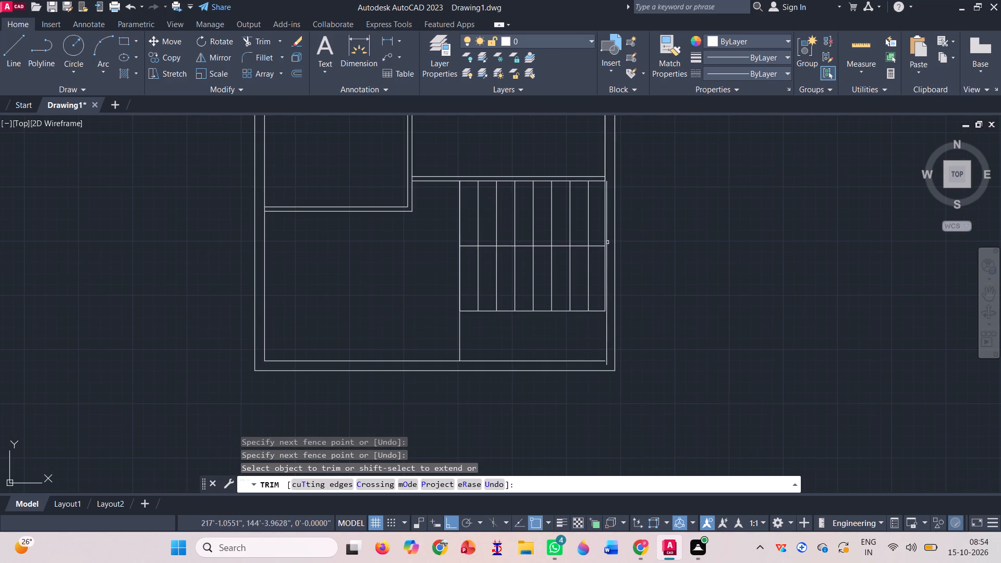
scroll(602, 230, "up", 3)
left_click(613, 244)
scroll(613, 244, "down", 1)
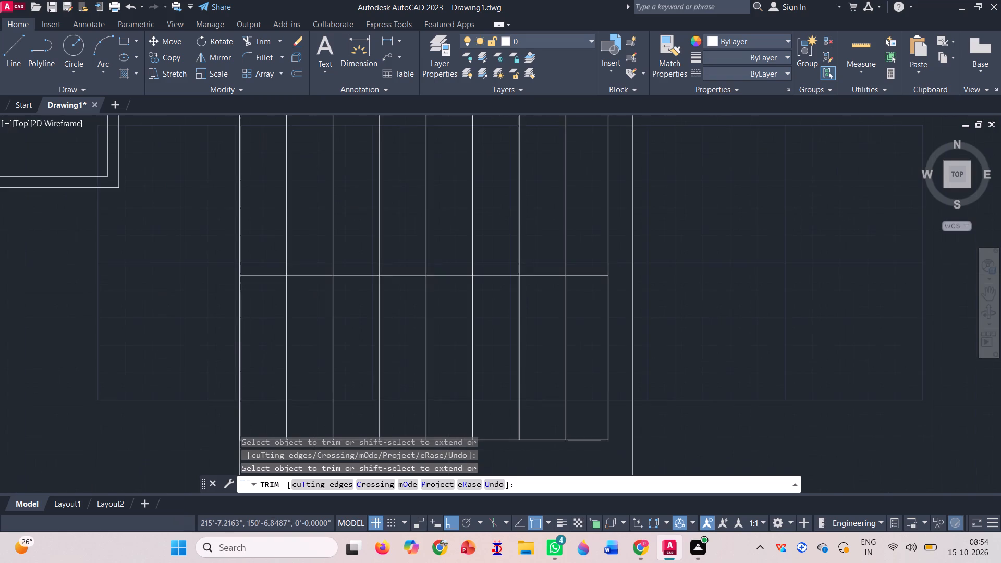
Trim the two tread lines nearest the inner right wall and the stair's middle line beside them, clearing a landing.
scroll(614, 255, "down", 1)
left_click(593, 314)
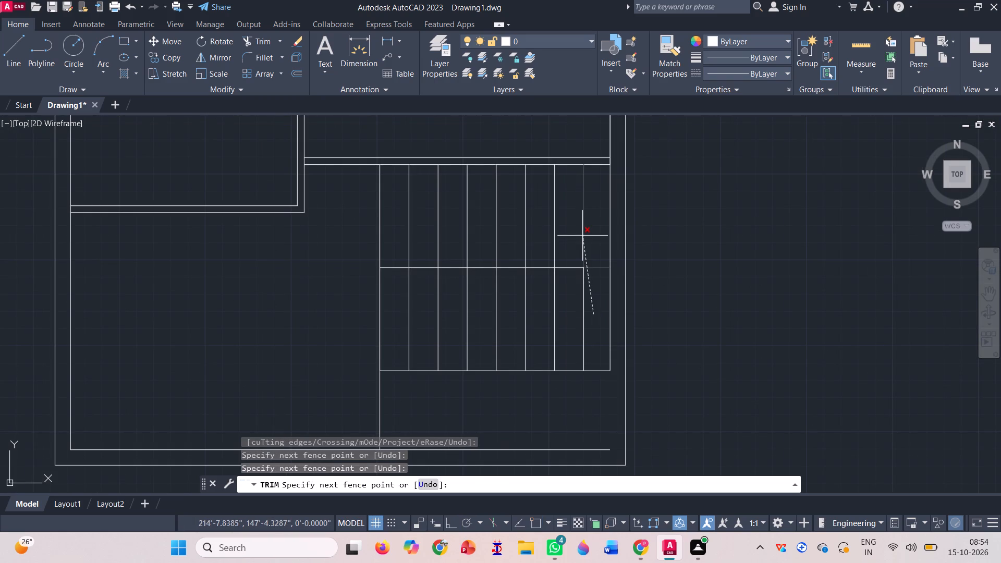
left_click(582, 234)
left_click(591, 304)
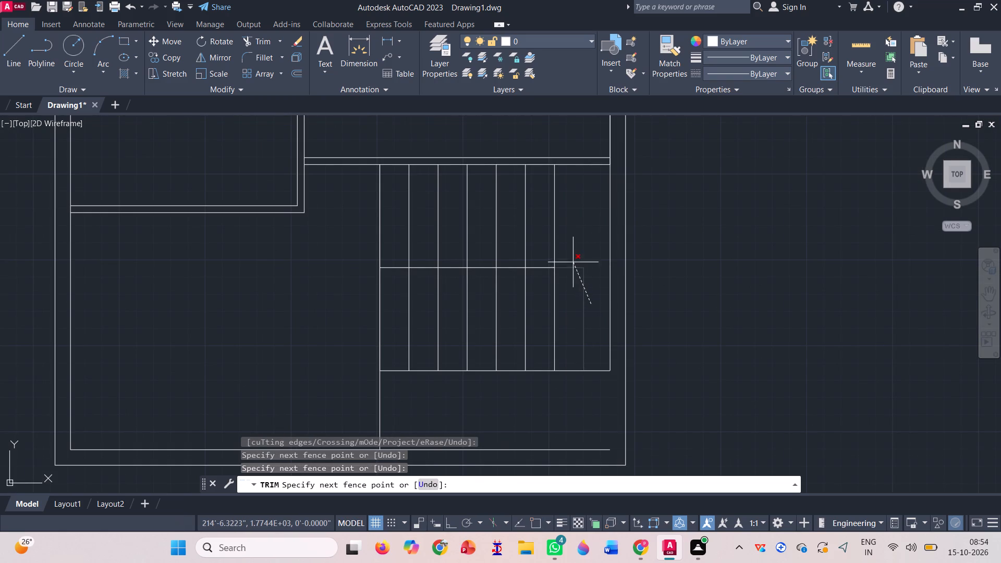
left_click(569, 259)
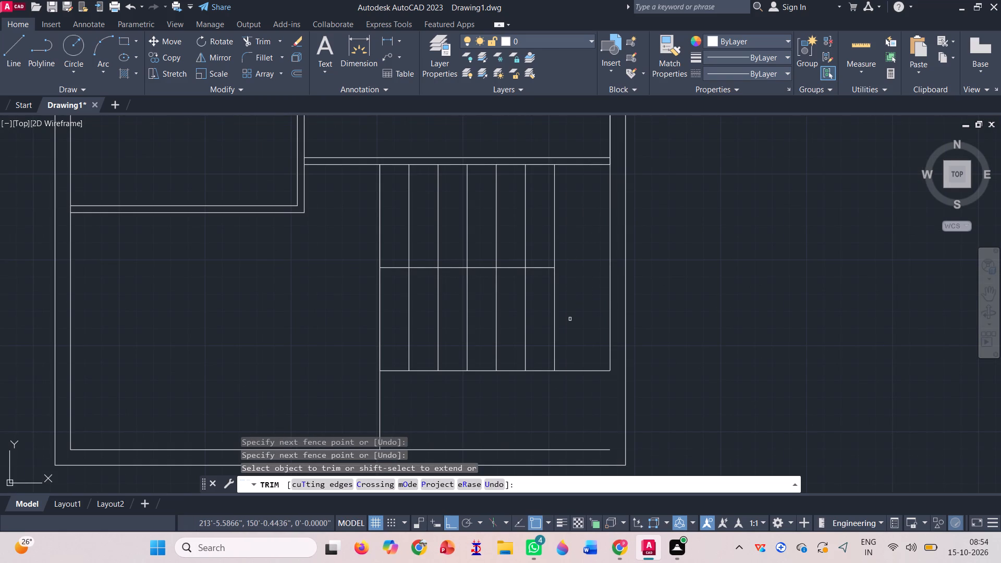
left_click(560, 316)
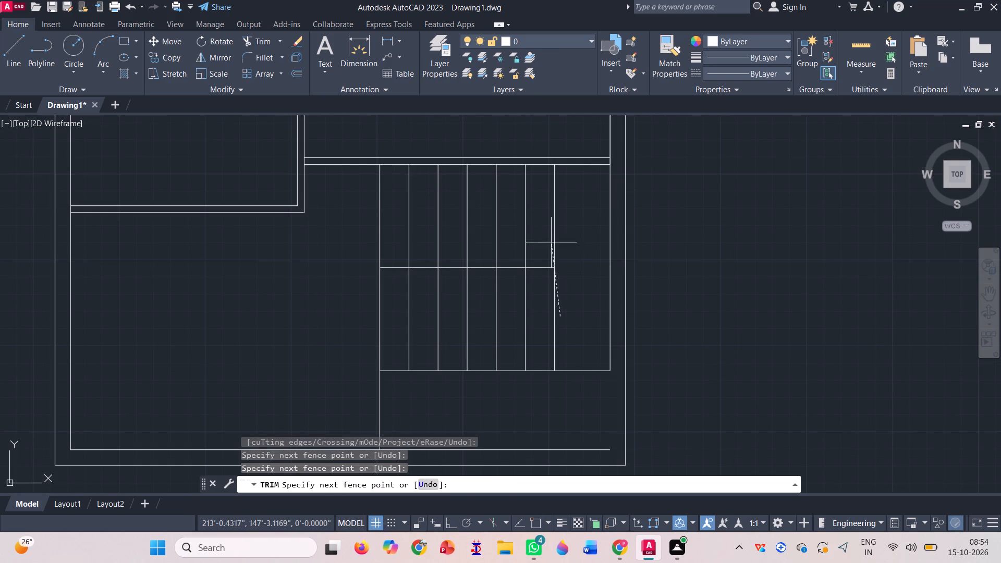
left_click(546, 236)
left_click(554, 247)
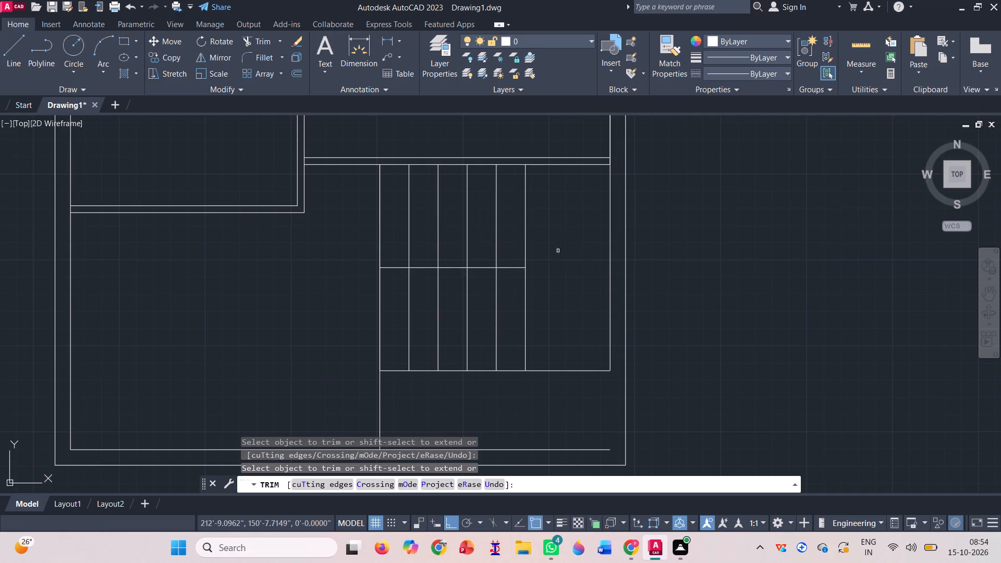
key("space")
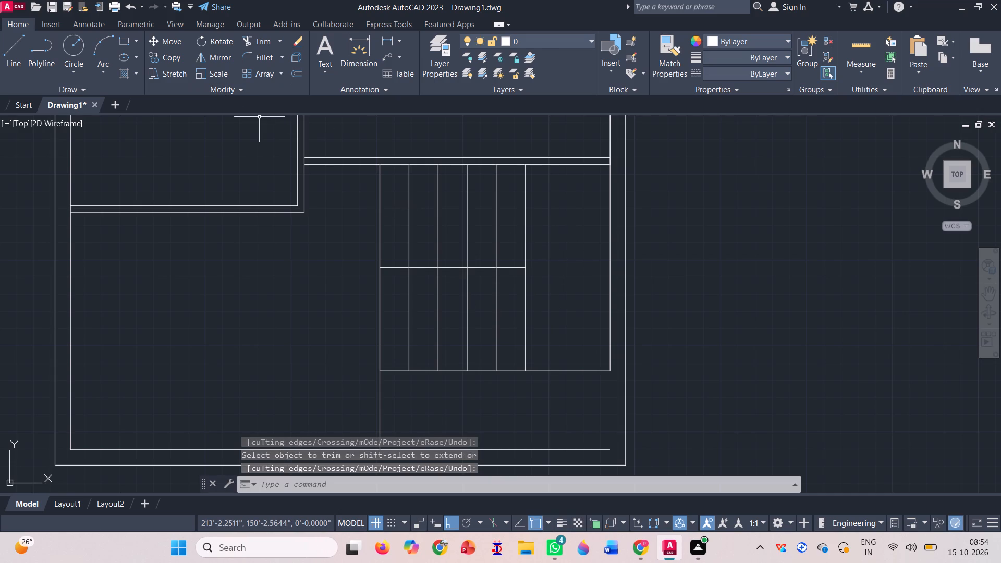
Extend the inner right wall line from the stair's lower edge down to the inner bottom wall line.
left_click(283, 38)
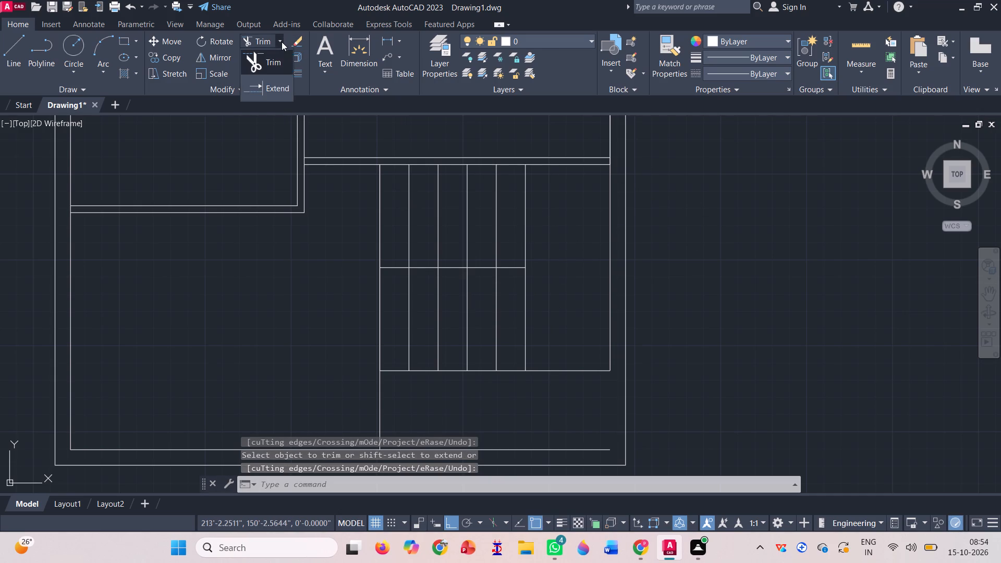
left_click(276, 85)
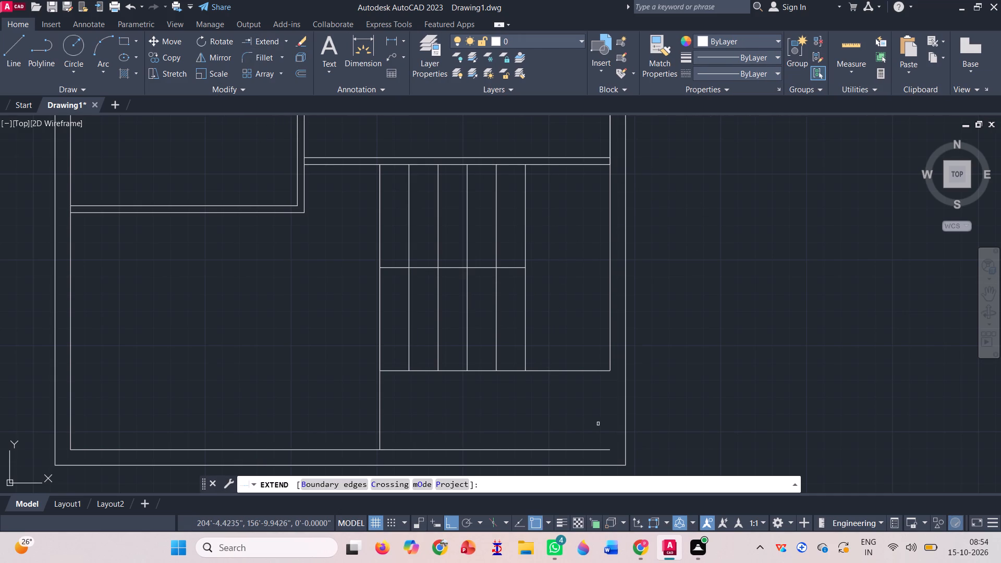
scroll(566, 393, "down", 1)
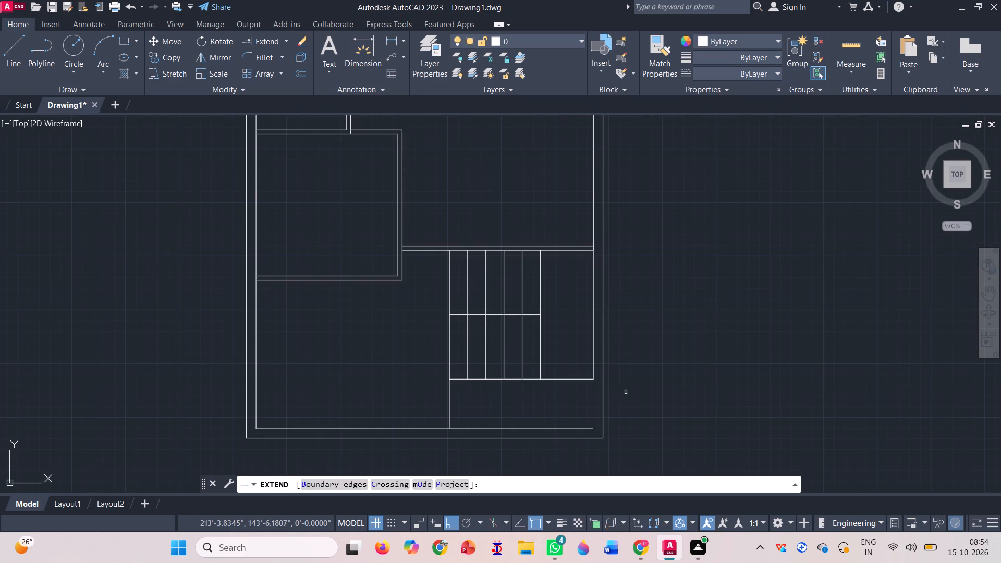
key("Escape")
scroll(585, 453, "up", 4)
scroll(521, 396, "down", 2)
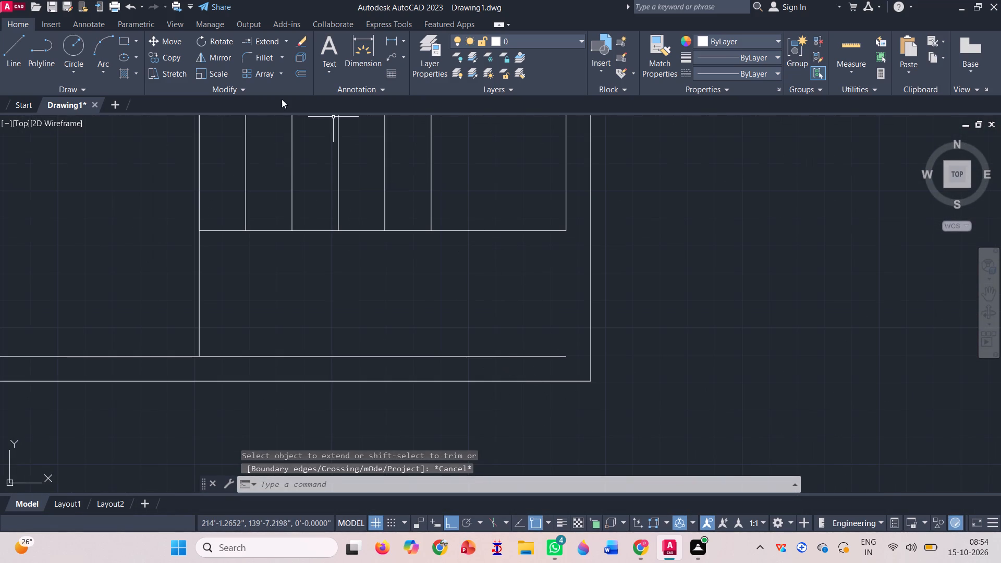
left_click(253, 42)
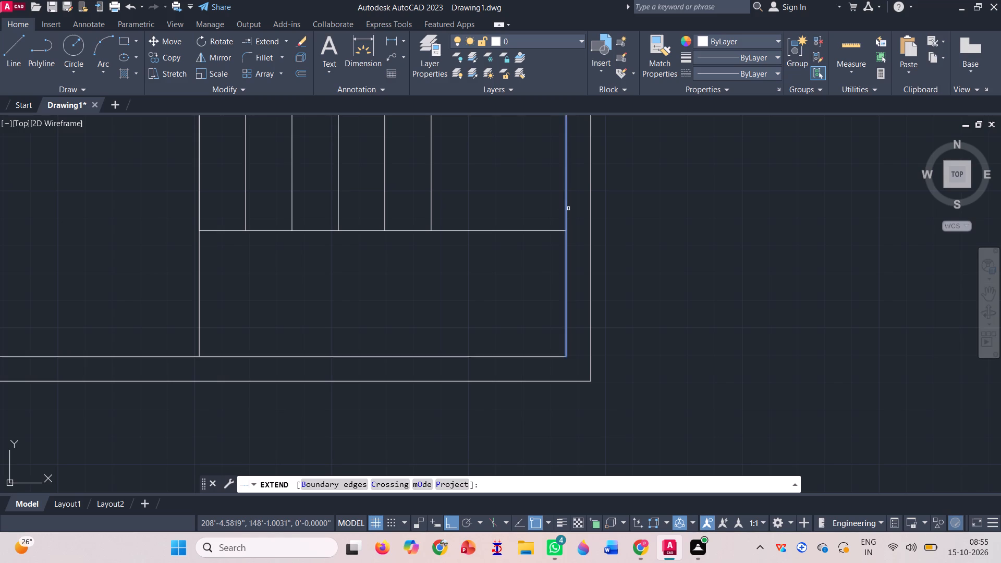
left_click(566, 209)
scroll(527, 298, "down", 1)
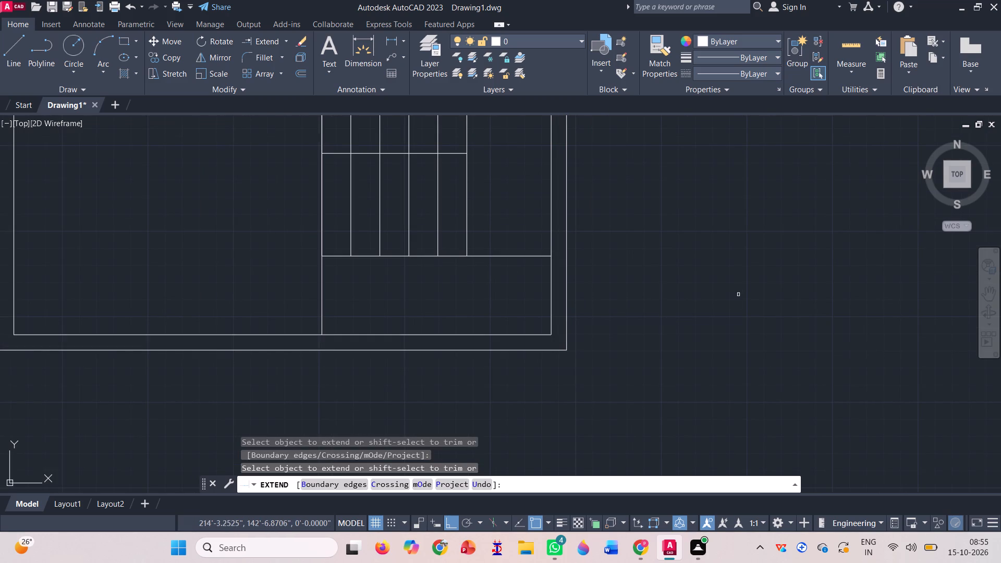
key("space")
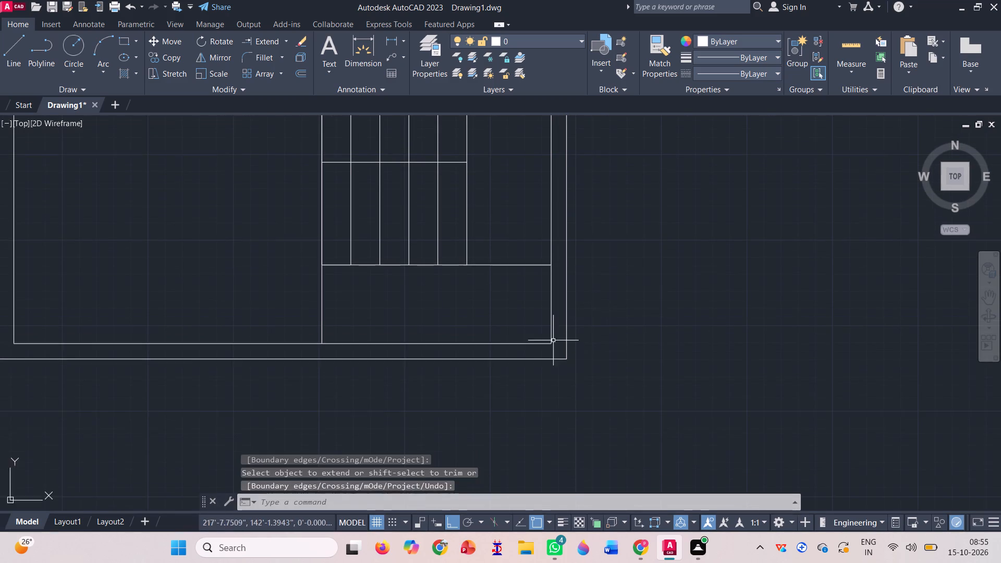
Trim the inner left wall line between the two partition lines that form the top of the bottom room.
scroll(546, 357, "down", 1)
scroll(502, 363, "down", 1)
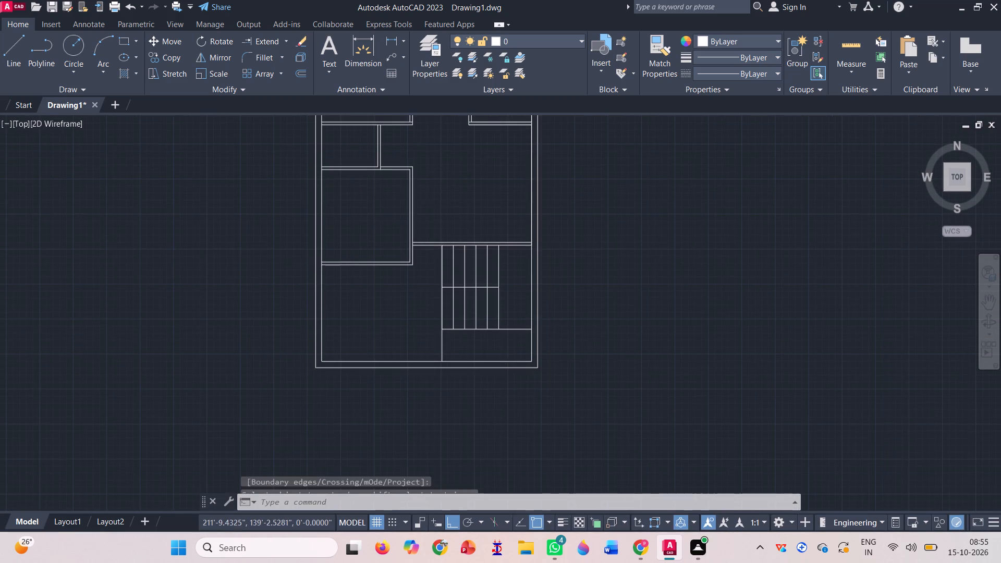
scroll(487, 368, "down", 2)
scroll(487, 370, "up", 3)
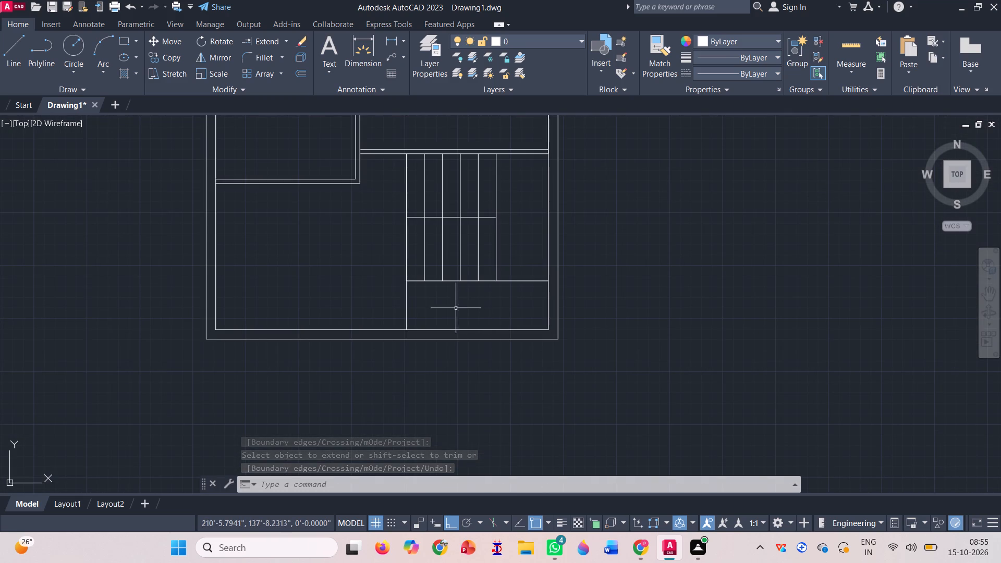
scroll(404, 337, "down", 1)
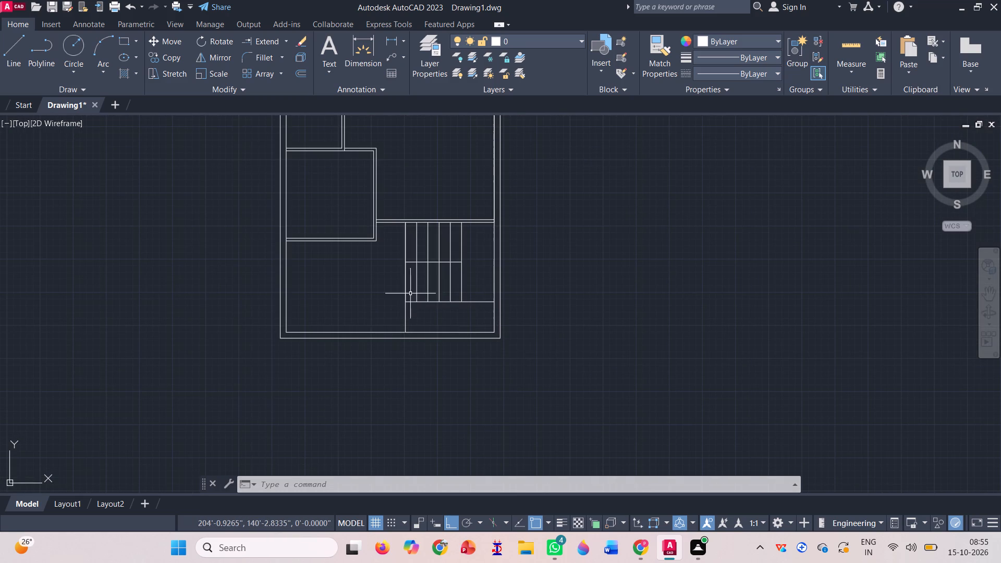
left_click(288, 44)
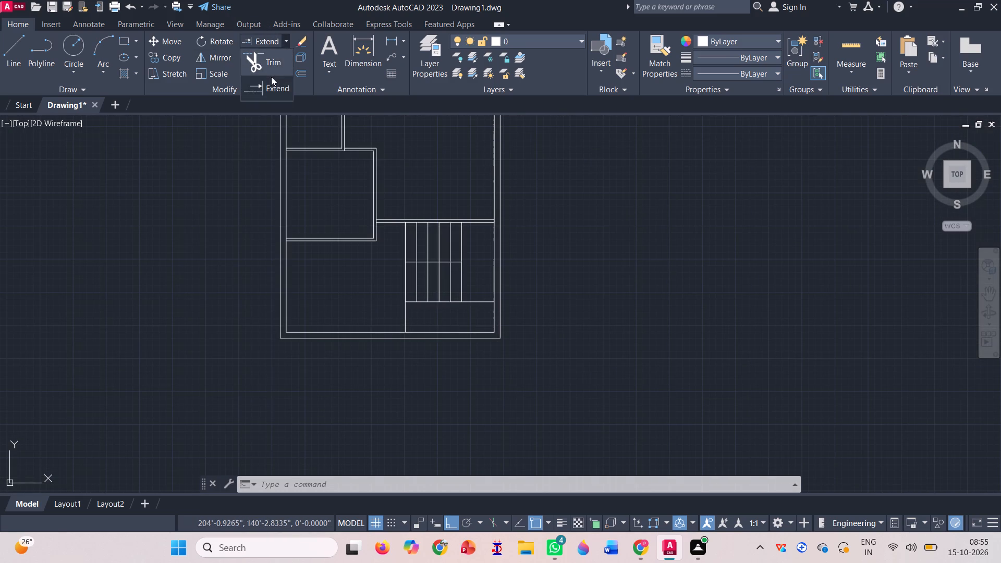
left_click(266, 62)
scroll(284, 228, "up", 3)
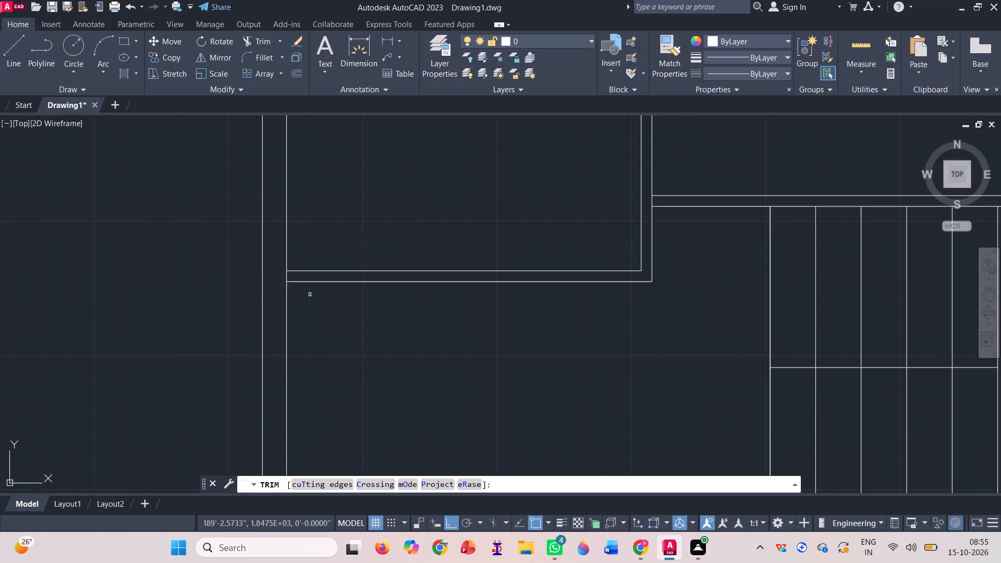
scroll(305, 286, "up", 4)
left_click(120, 218)
left_click(227, 209)
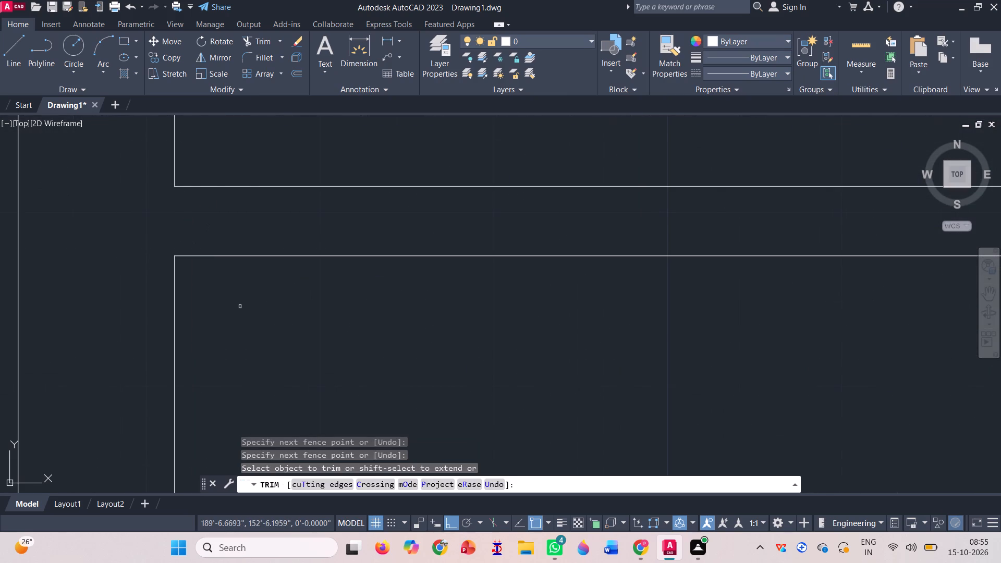
Trim the vertical partition's outer line where the horizontal partition above the staircase meets it.
scroll(238, 309, "down", 4)
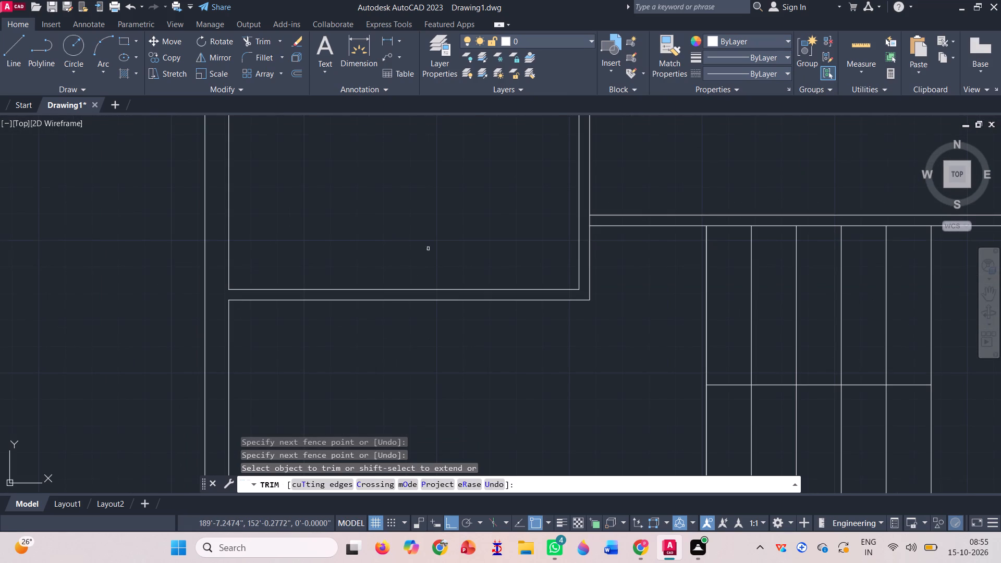
scroll(585, 216, "up", 3)
left_click(587, 234)
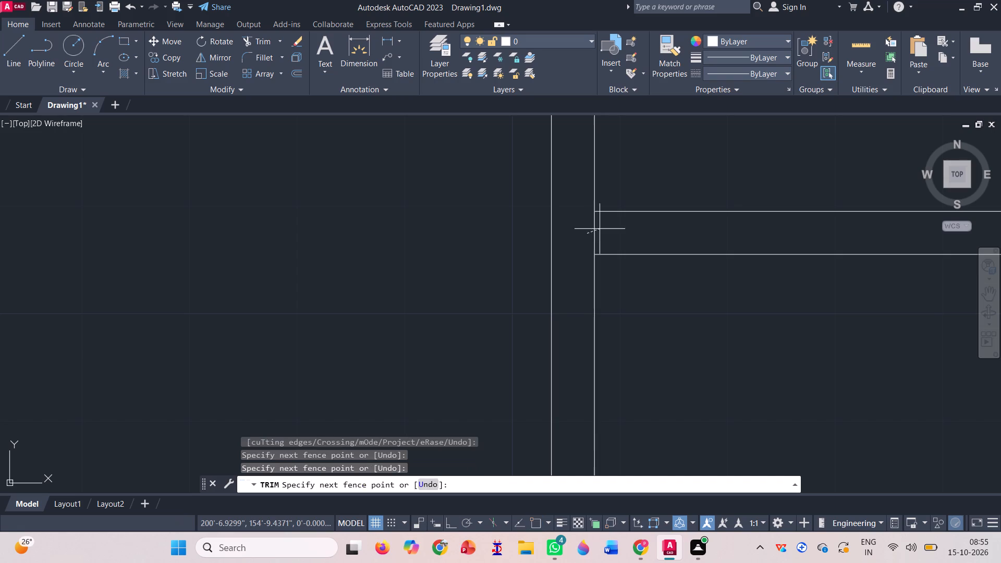
left_click(605, 227)
Trim the line pieces crossing the partition below the small left room, at the inner left wall and the small room's vertical partition.
scroll(552, 275, "down", 6)
scroll(453, 212, "up", 2)
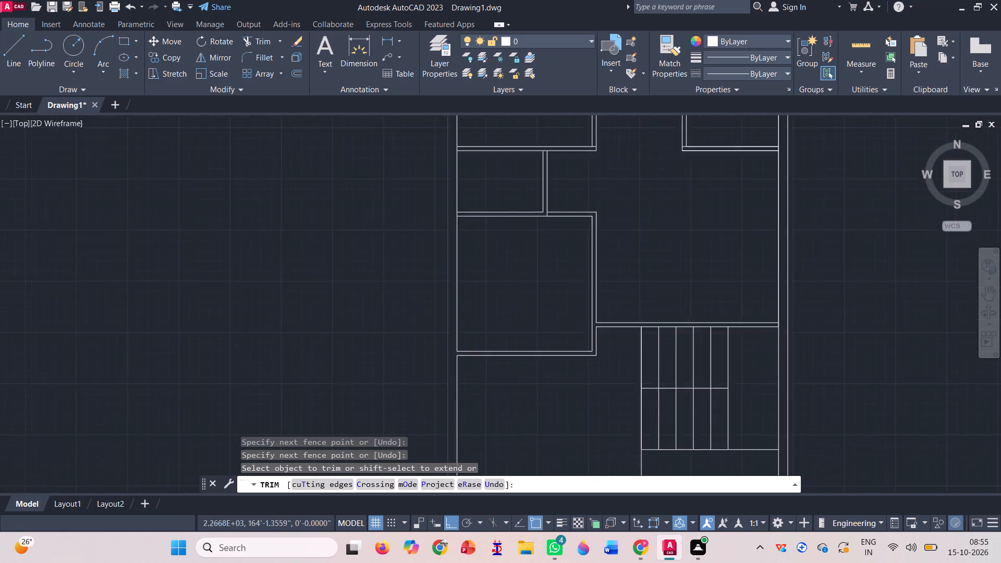
scroll(457, 216, "up", 4)
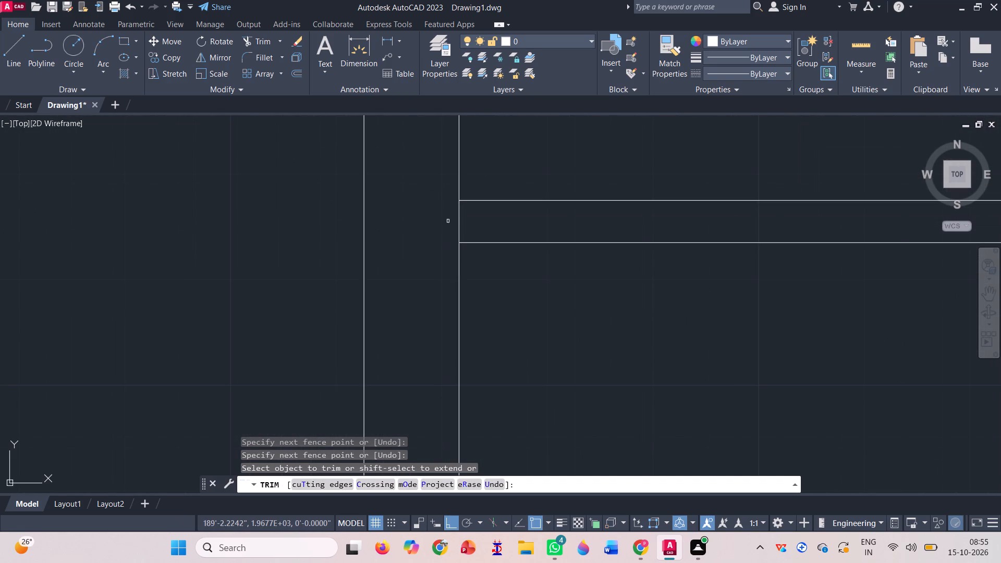
left_click(469, 220)
left_click(444, 225)
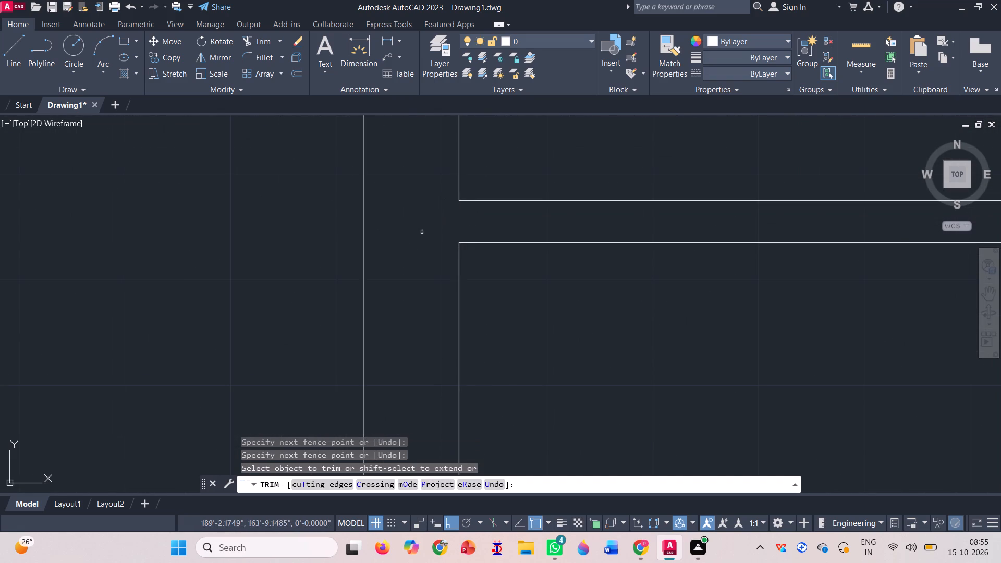
scroll(345, 254, "down", 2)
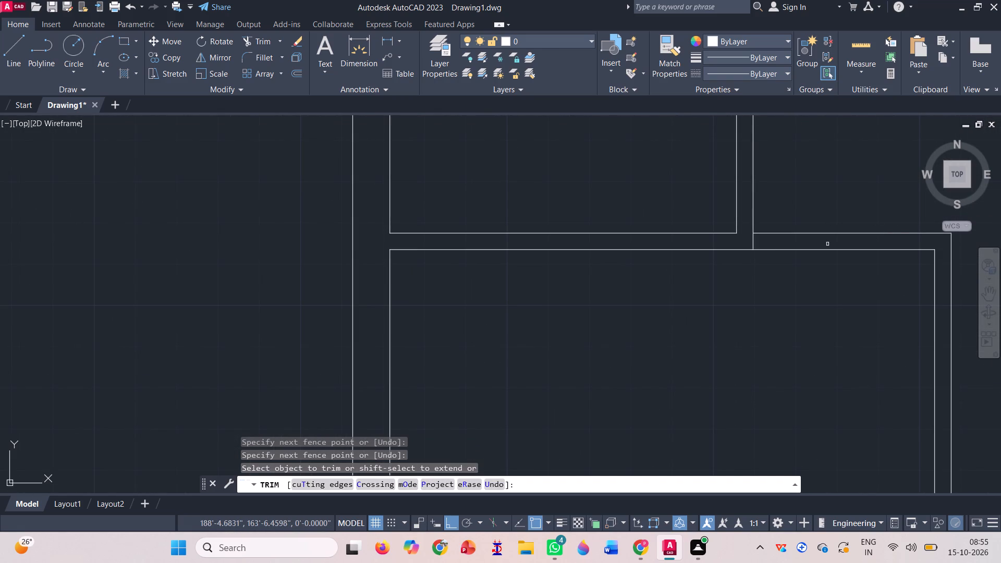
scroll(791, 253, "up", 2)
left_click(657, 225)
left_click(710, 222)
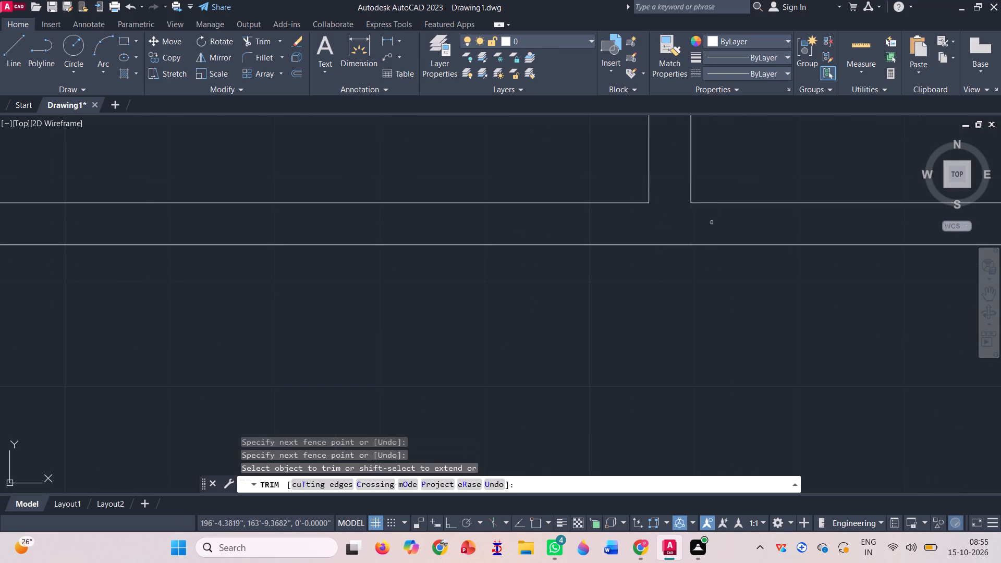
Trim the partition below the top-left room where the small room's vertical partition meets it and at its right corner.
scroll(620, 284, "down", 4)
scroll(573, 167, "up", 3)
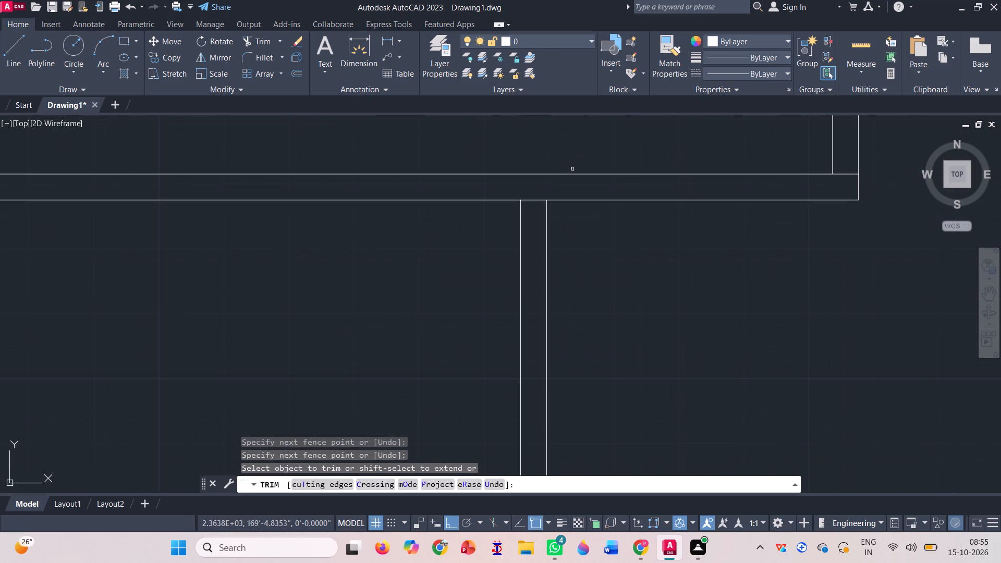
left_click(529, 209)
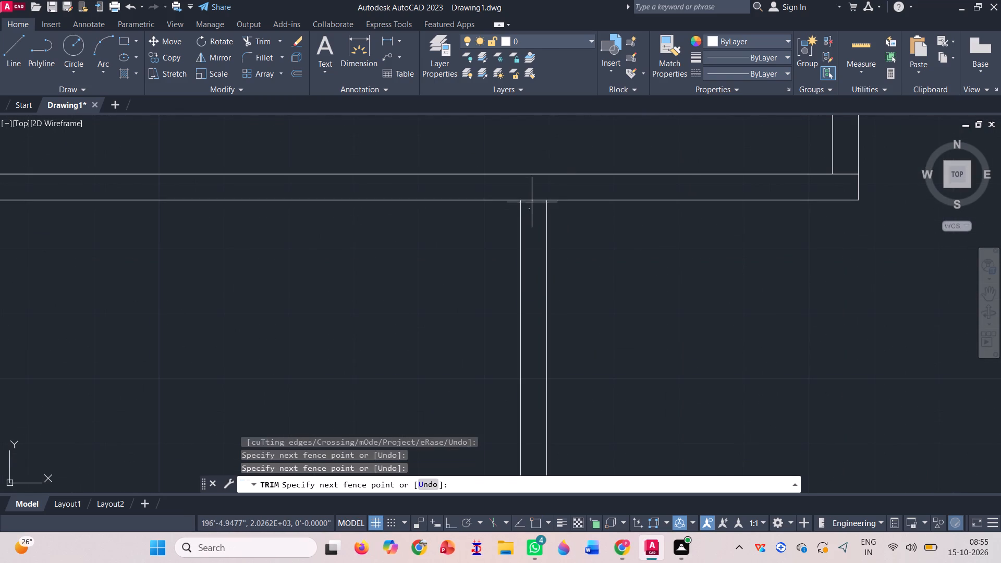
left_click(535, 192)
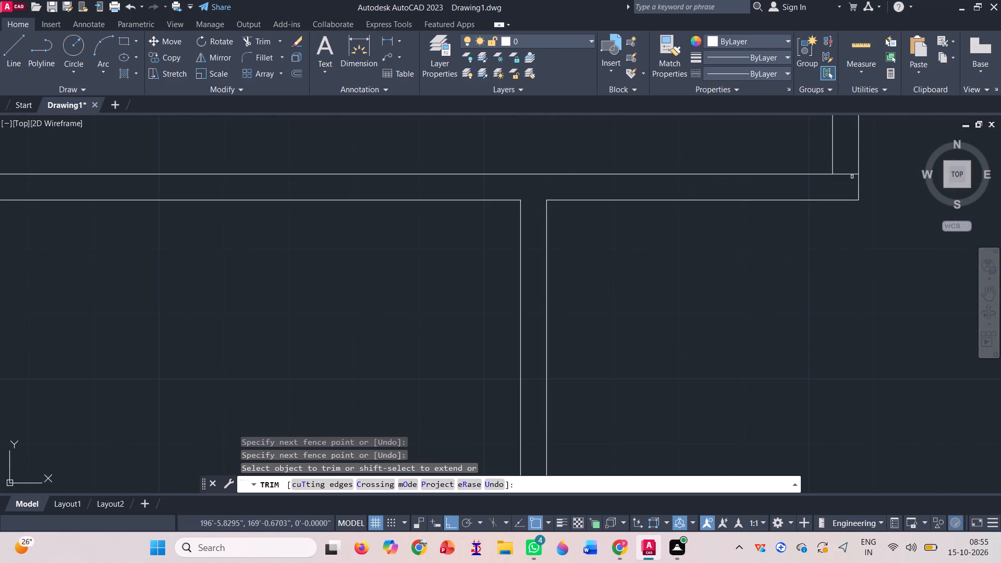
left_click(852, 179)
left_click(851, 162)
Trim the inner left wall line between the two lines of the partition below the top-left room.
scroll(770, 222, "down", 3)
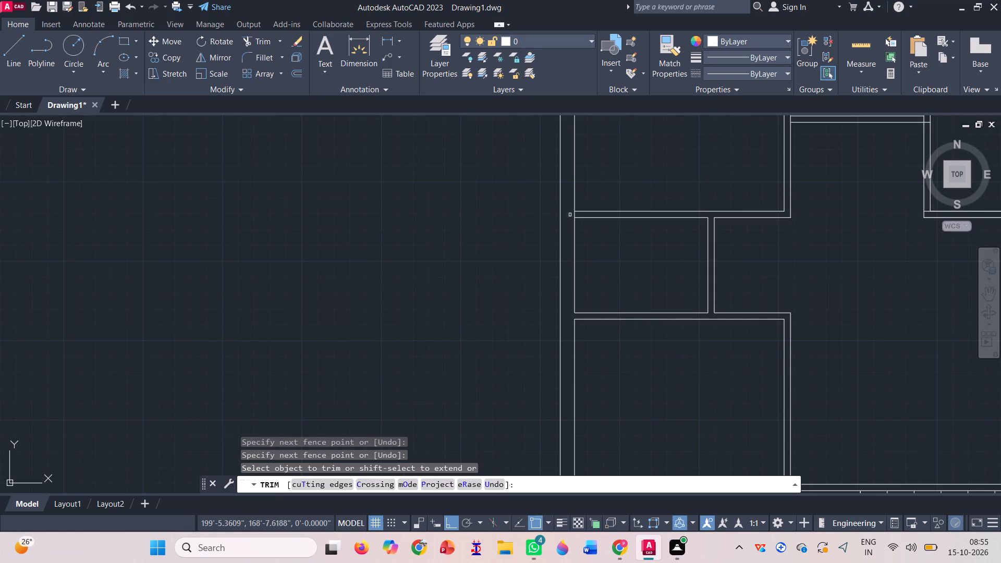
scroll(603, 204, "up", 3)
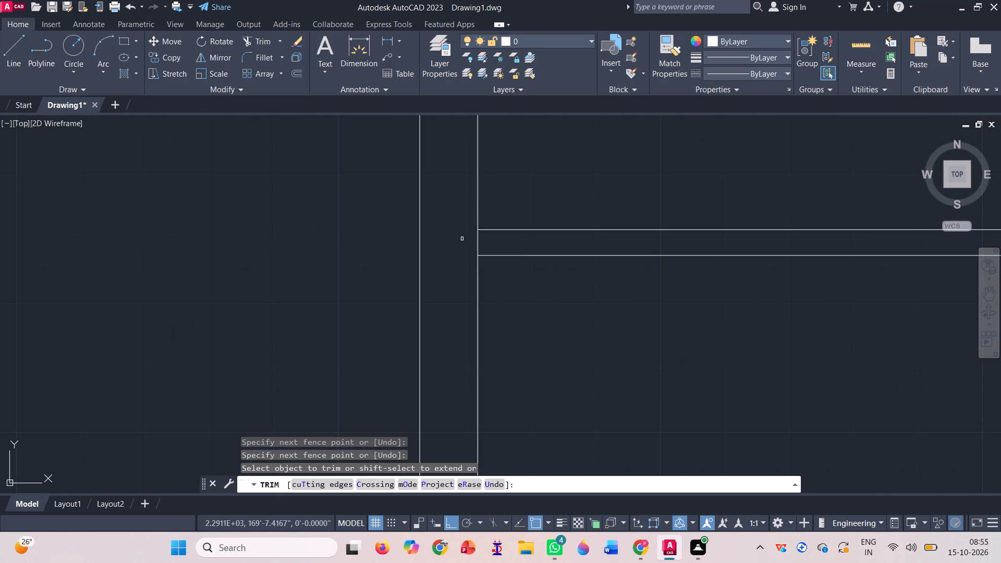
left_click(471, 242)
left_click(478, 242)
left_click(478, 242)
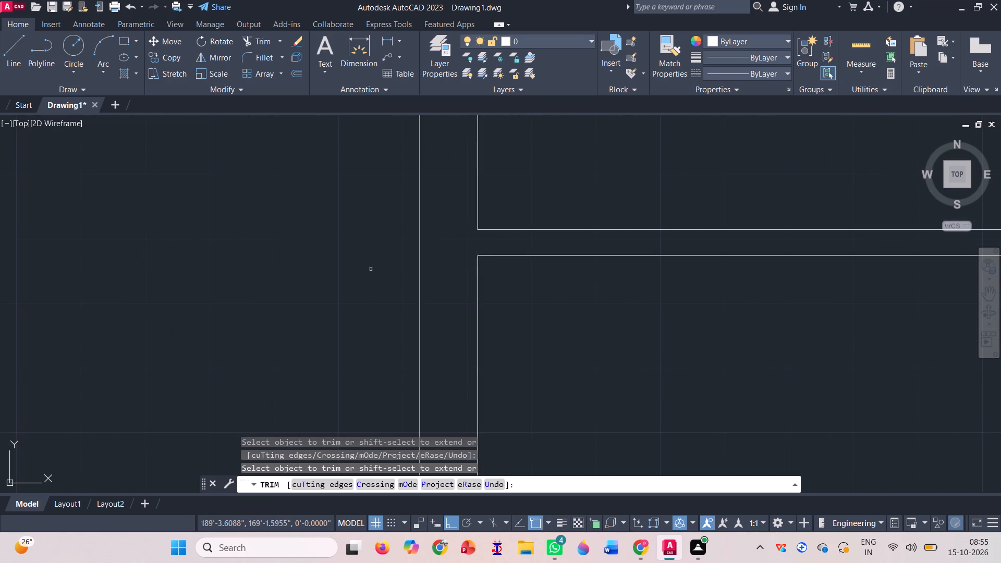
Trim the inner top wall line across the vertical partition between the top-left and top-middle rooms.
scroll(368, 270, "down", 4)
scroll(520, 157, "up", 3)
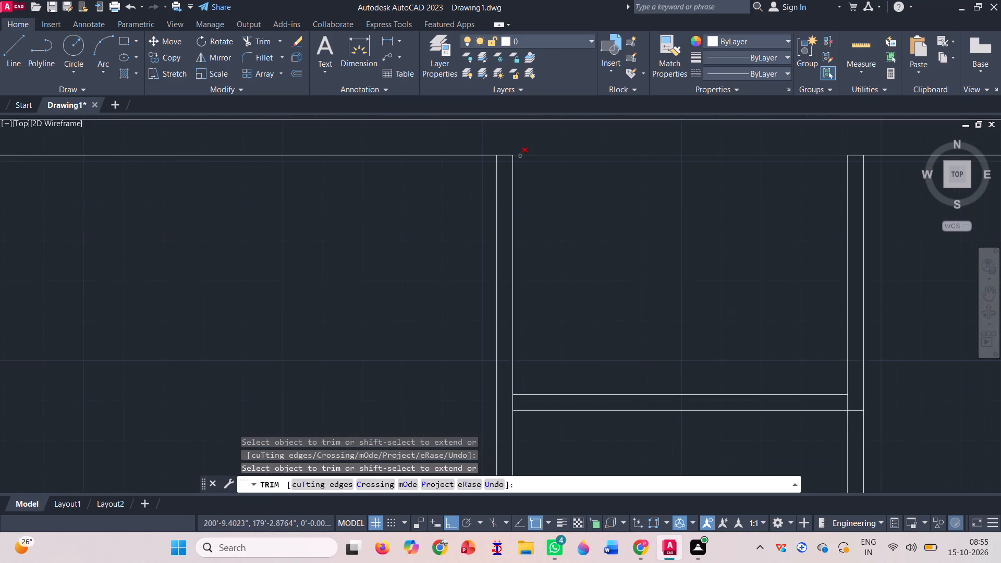
left_click(507, 154)
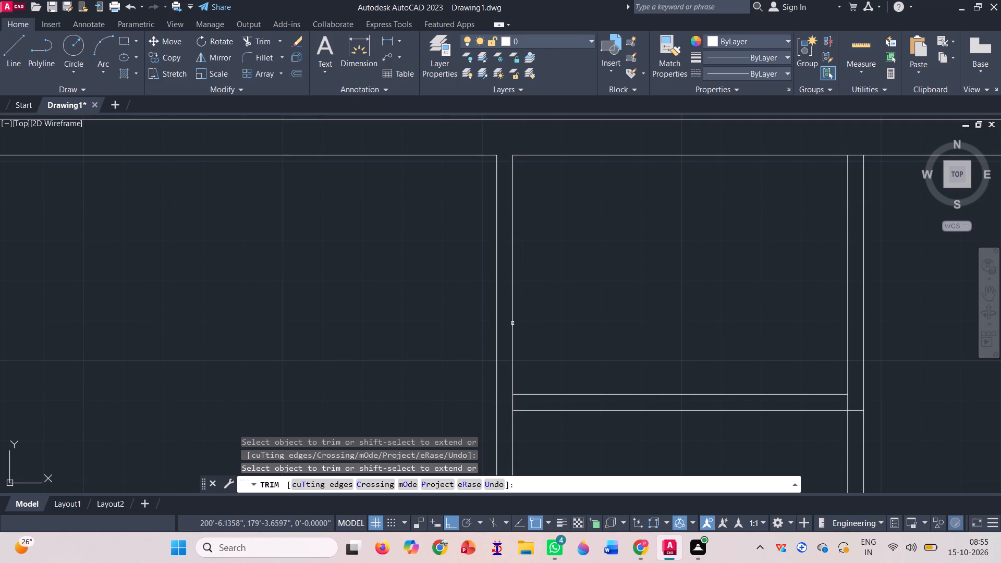
Trim the line pieces crossing both ends of the partition below the top-middle room.
scroll(515, 410, "up", 3)
left_click_drag(494, 384, 502, 387)
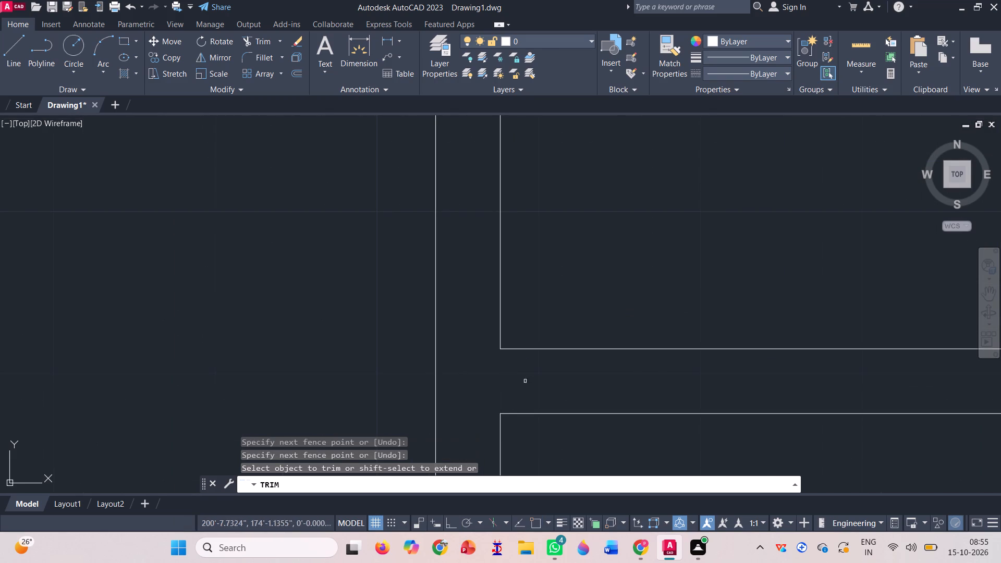
left_click(526, 381)
scroll(365, 366, "down", 1)
left_click(436, 370)
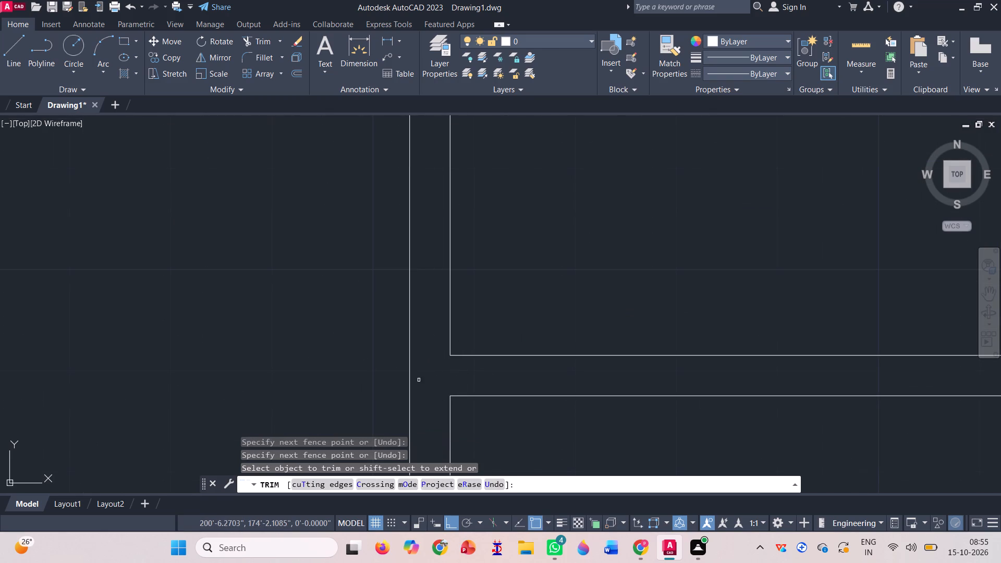
scroll(333, 373, "down", 2)
scroll(723, 380, "up", 3)
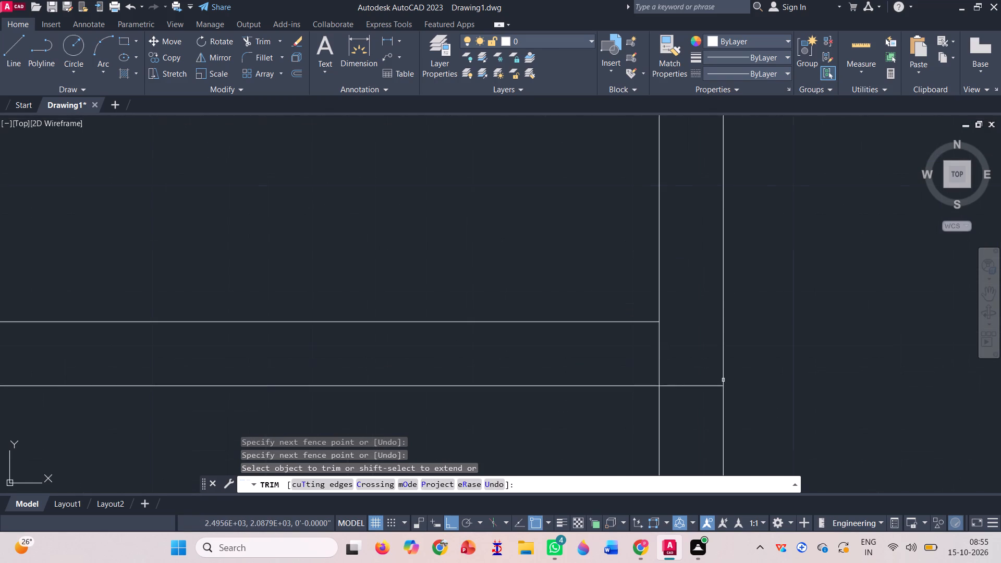
left_click(694, 409)
left_click(656, 358)
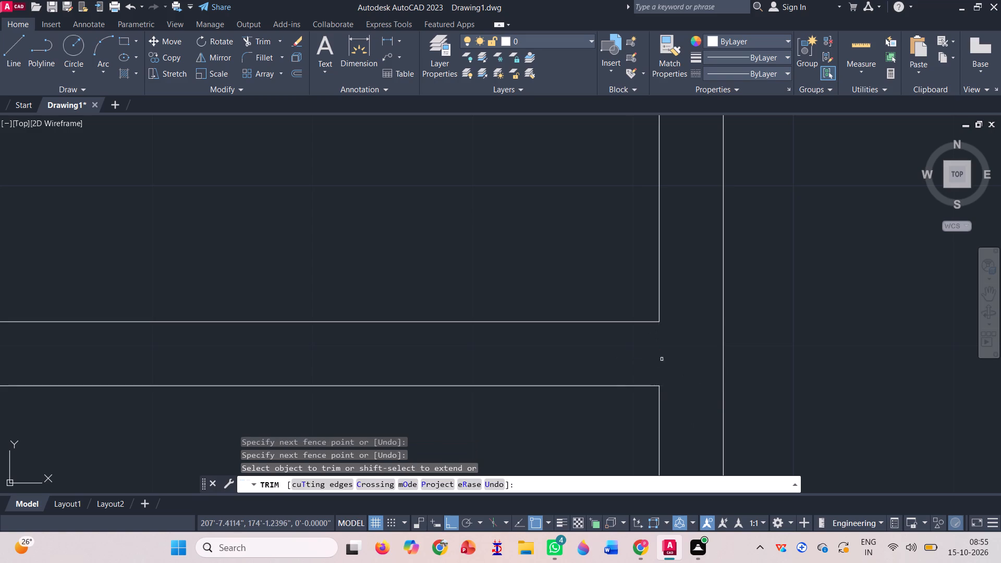
Trim the inner top wall line across the vertical partition between the top-middle and top-right rooms.
scroll(654, 364, "down", 3)
scroll(639, 305, "down", 2)
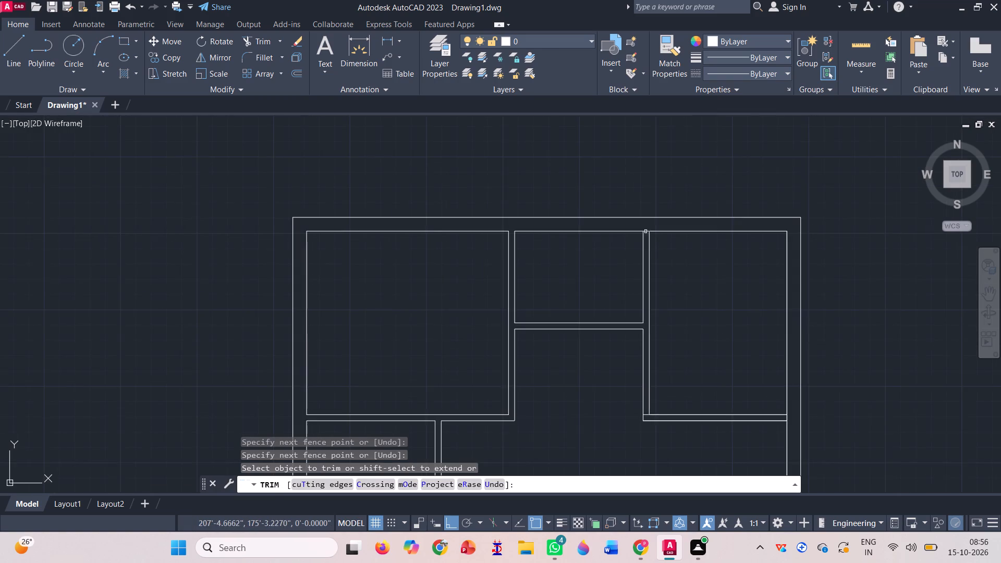
scroll(645, 231, "up", 4)
left_click(645, 231)
left_click(636, 201)
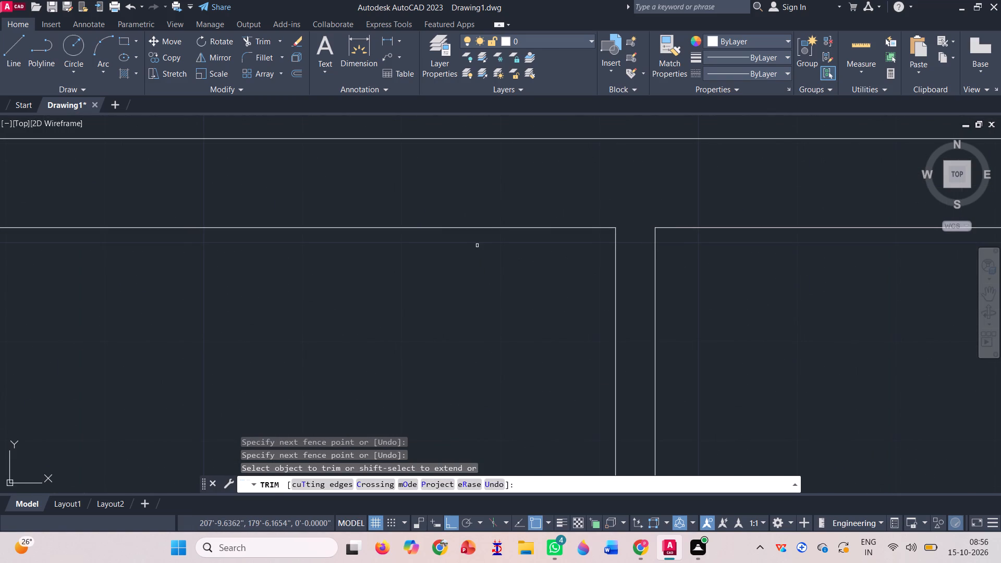
Trim the extra line piece inside the partition corner at the lower left of the top-right room.
scroll(477, 246, "down", 4)
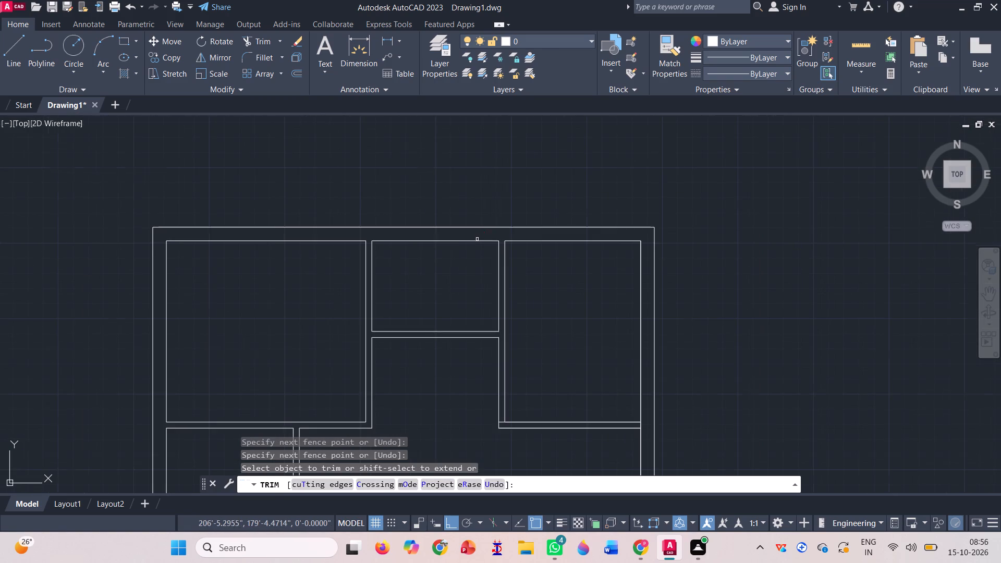
scroll(481, 235, "down", 1)
scroll(498, 357, "up", 5)
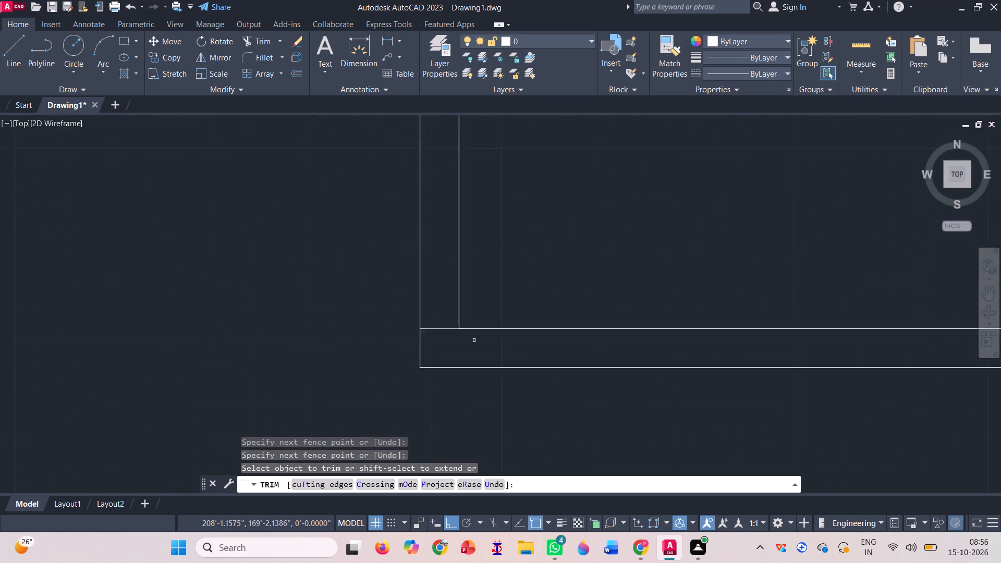
scroll(474, 340, "up", 2)
left_click(406, 333)
left_click(399, 293)
Trim the inner right wall line between the two lines of the partition below the top-right room.
scroll(369, 345, "down", 3)
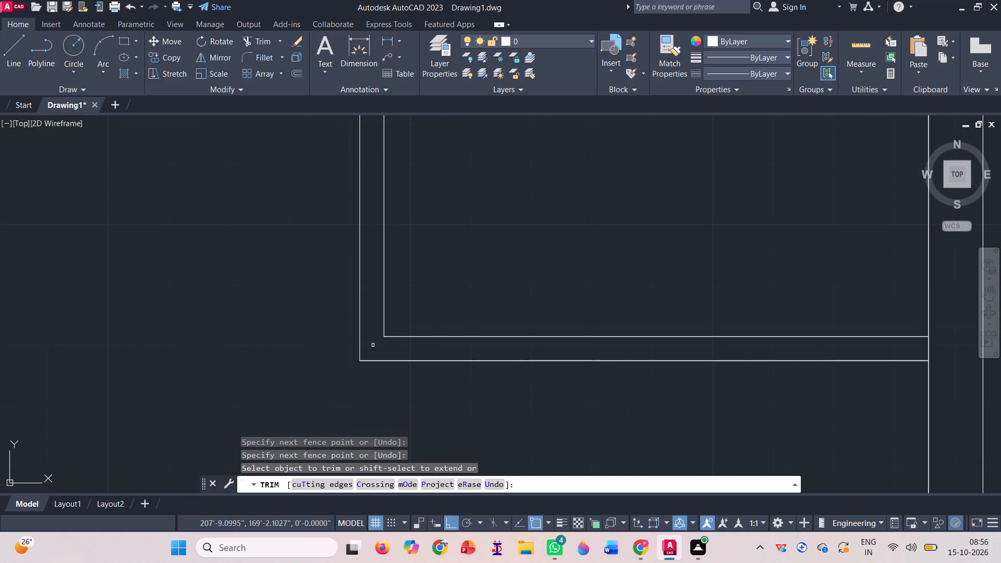
scroll(936, 357, "up", 3)
left_click(913, 336)
left_click(861, 334)
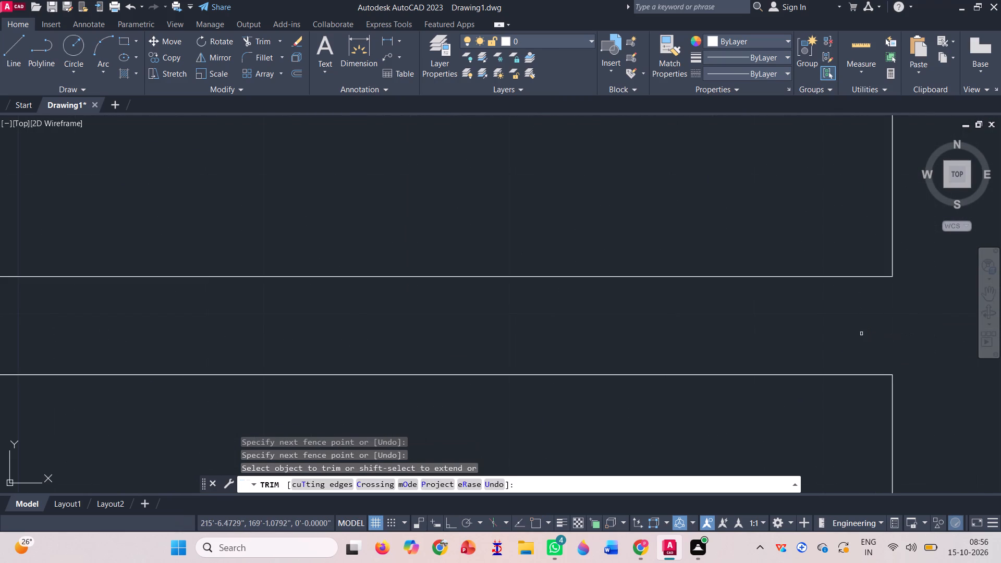
Trim the inner right wall line between the two lines of the partition above the staircase, and end trimming.
scroll(719, 289, "down", 1)
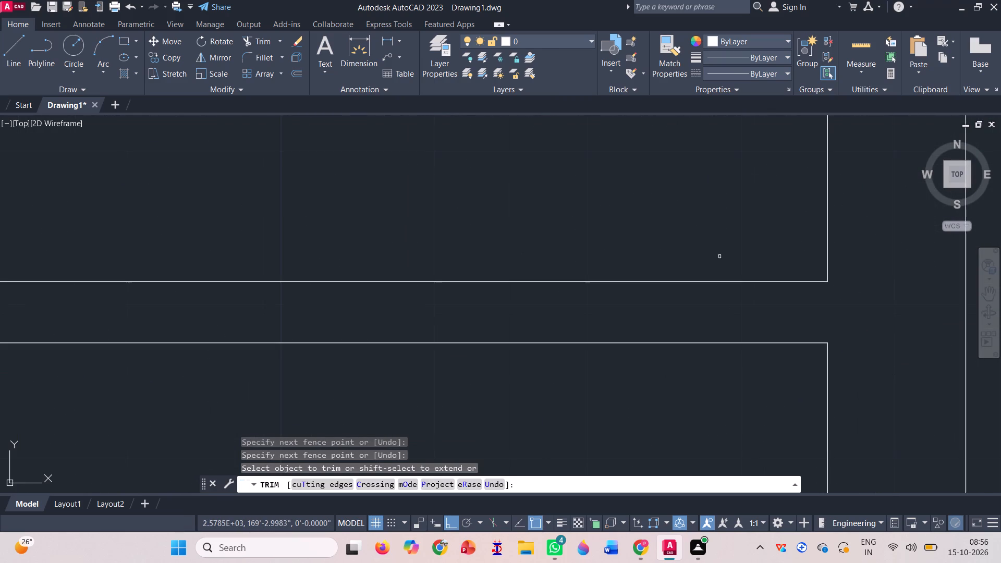
scroll(719, 242, "down", 3)
scroll(785, 229, "down", 2)
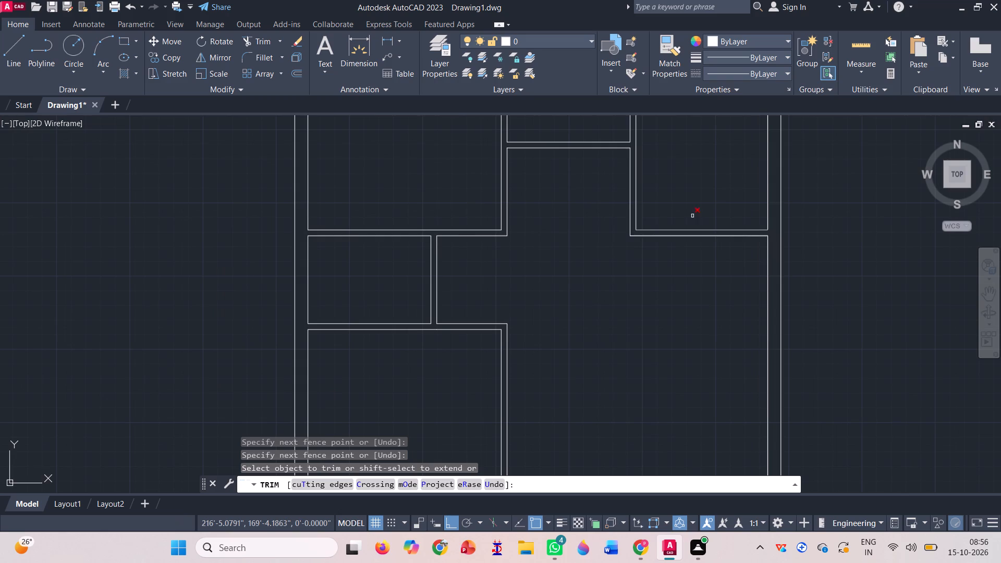
scroll(662, 205, "down", 1)
scroll(692, 394, "up", 3)
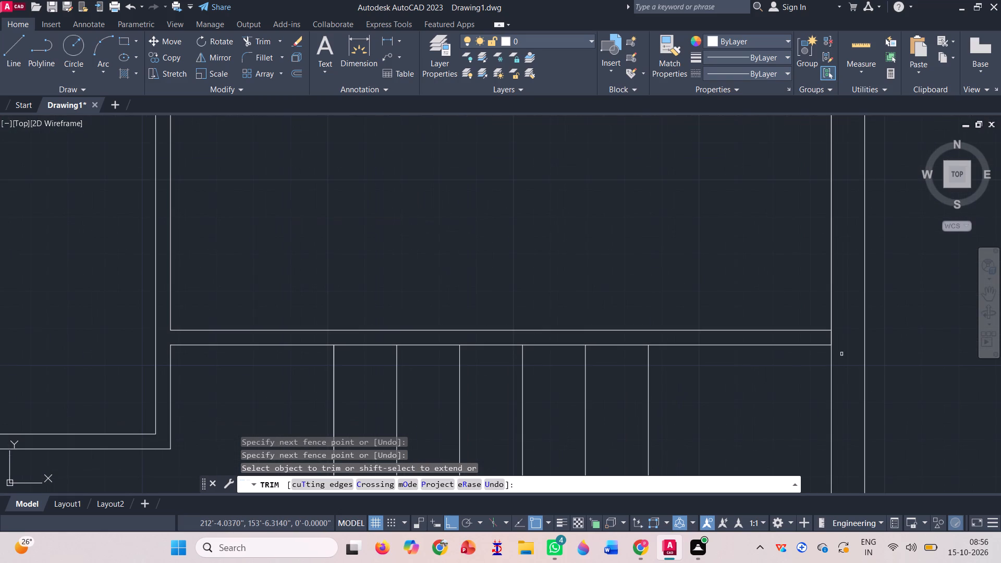
left_click(837, 338)
left_click(826, 339)
scroll(580, 271, "down", 3)
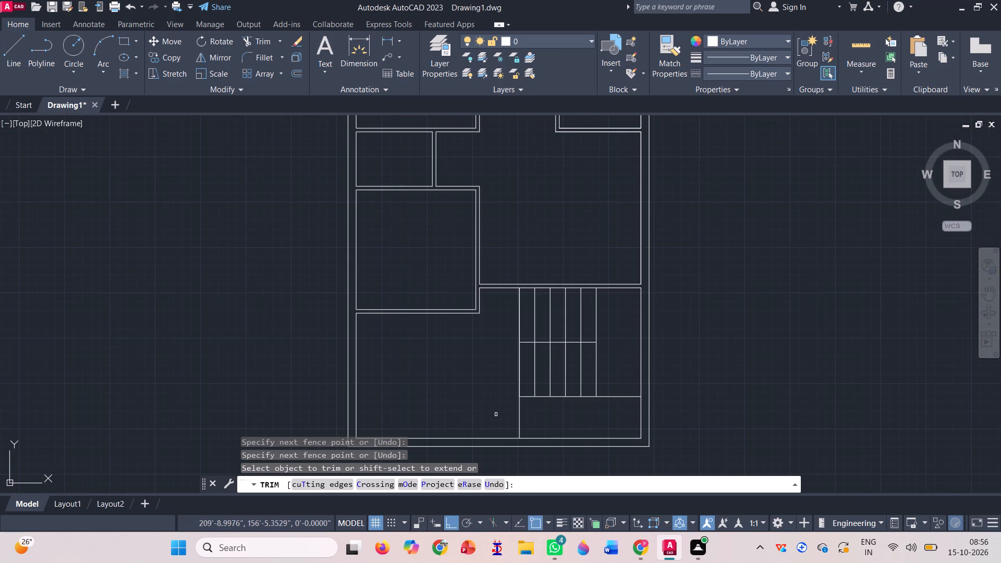
key("Escape")
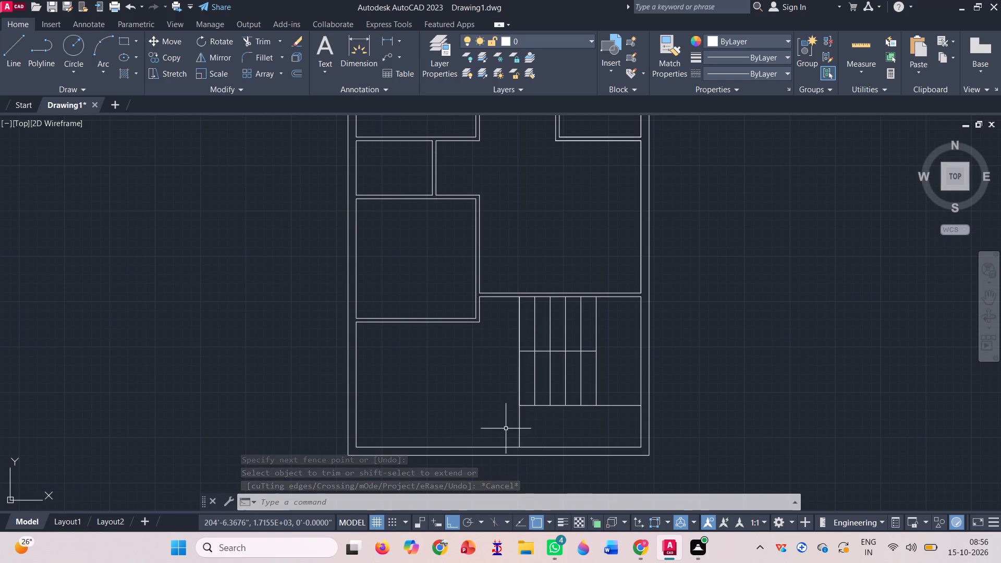
scroll(506, 429, "down", 1)
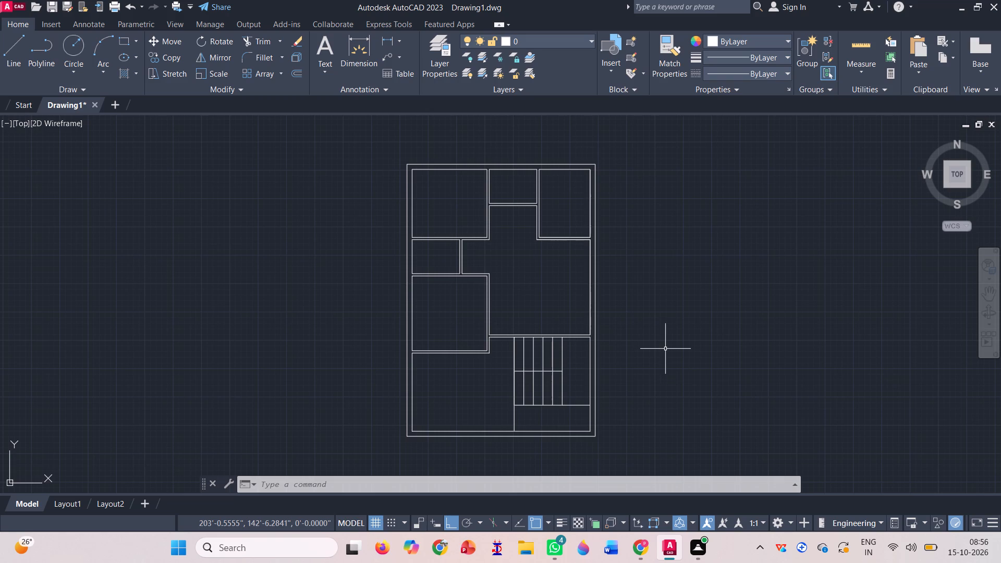
Draw a closed 3' by 4" rectangle from lines in the empty area left of the floor plan.
left_click(25, 59)
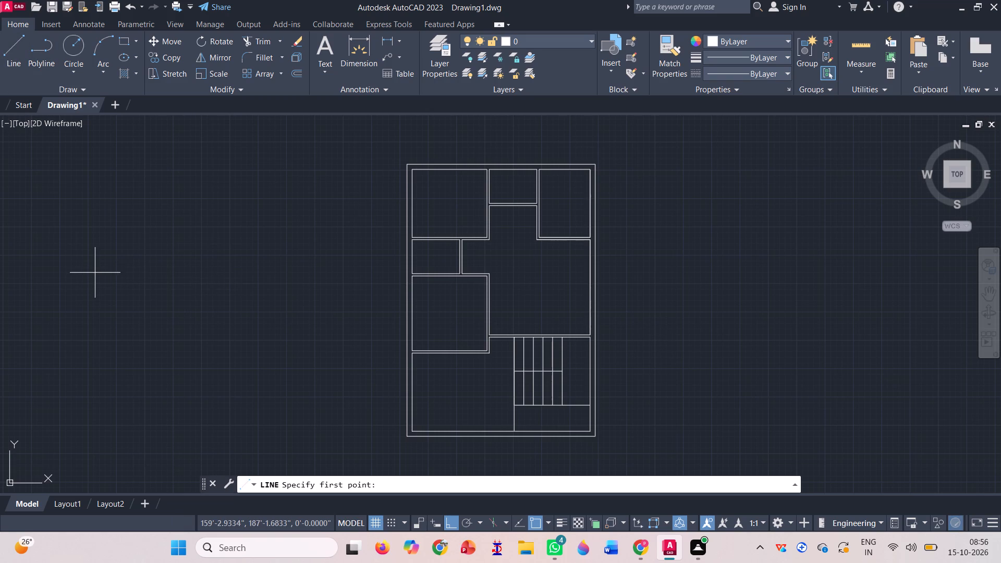
left_click(272, 220)
type("3'")
key("Return")
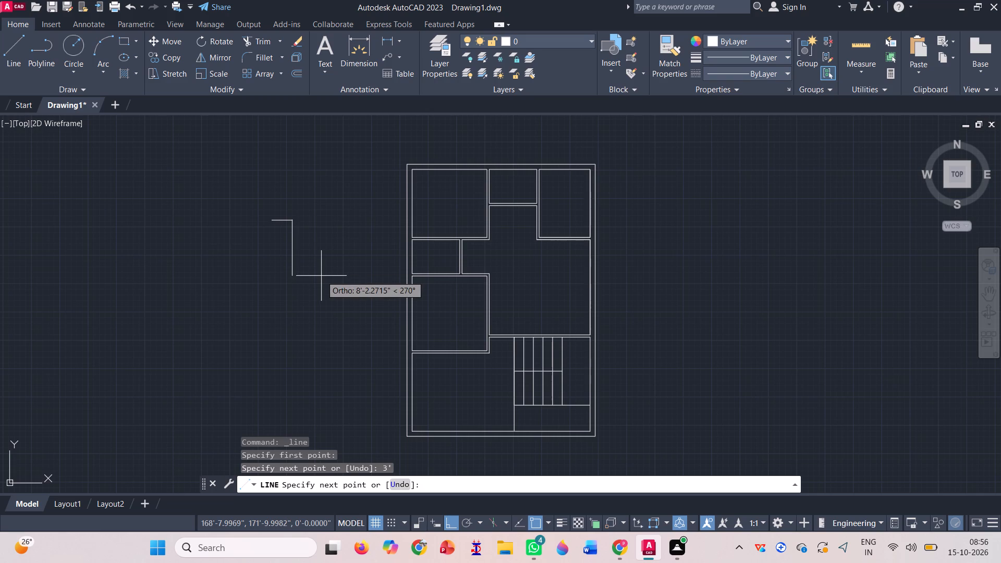
key("0")
type("'4\"")
key("Return")
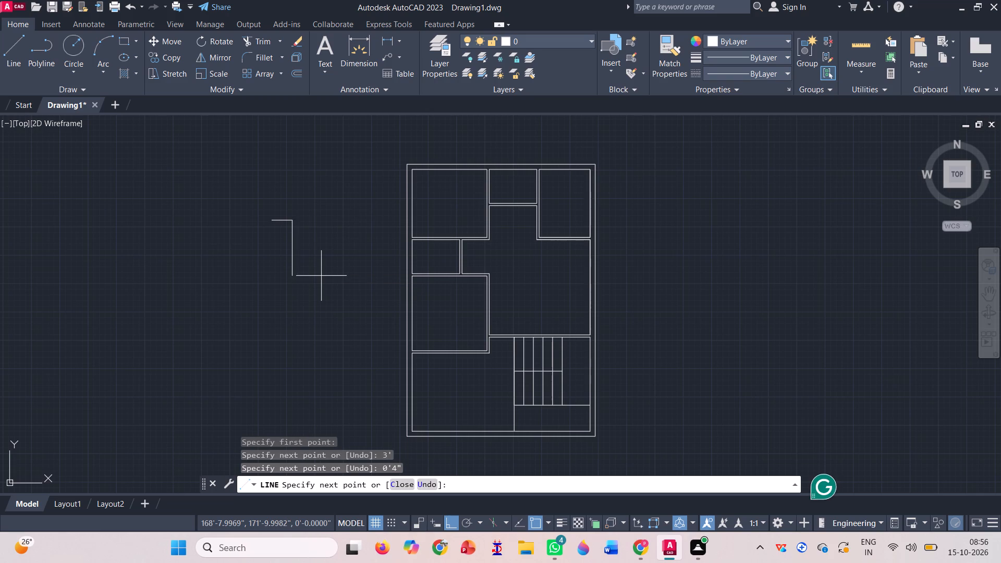
type("3'")
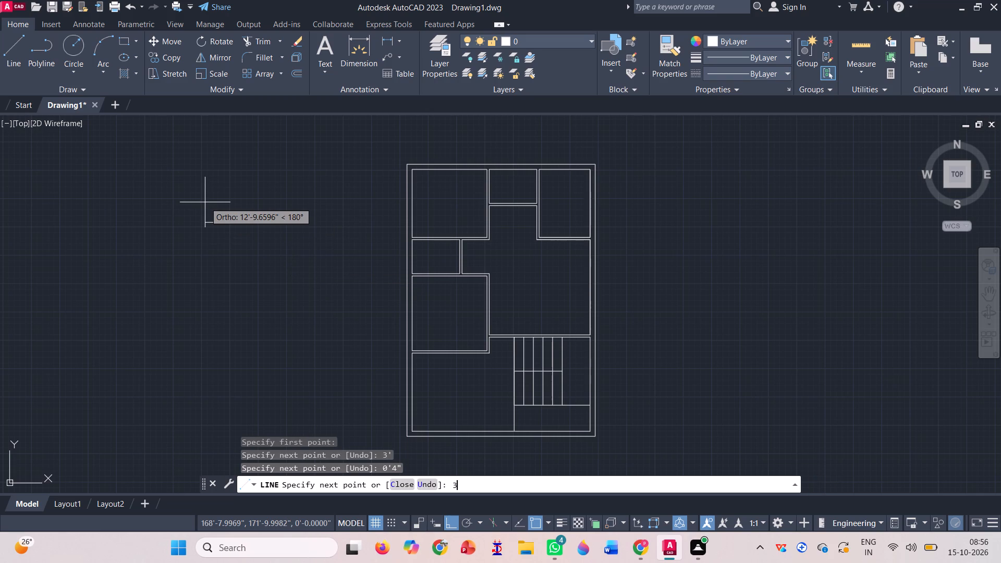
key("Return")
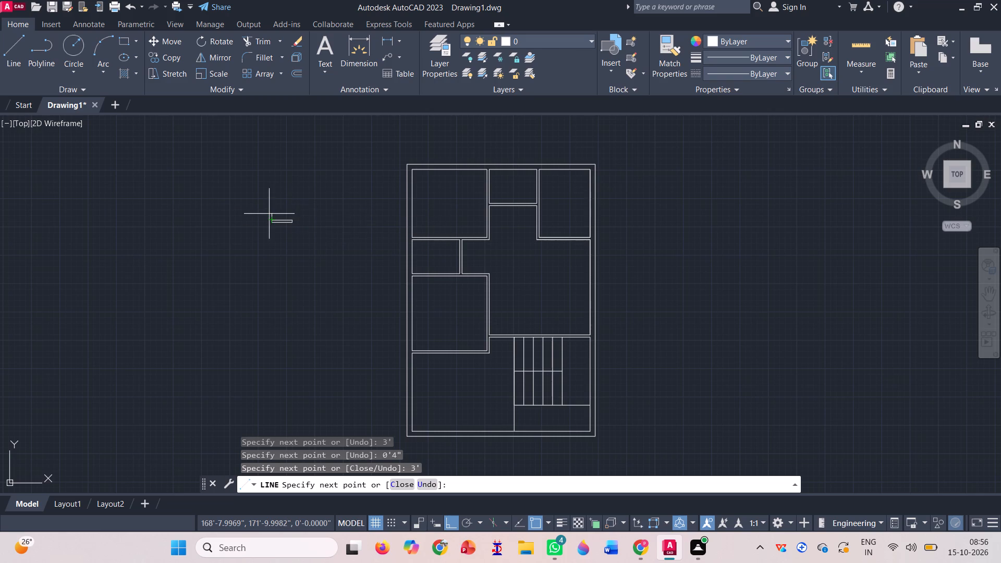
scroll(269, 214, "up", 7)
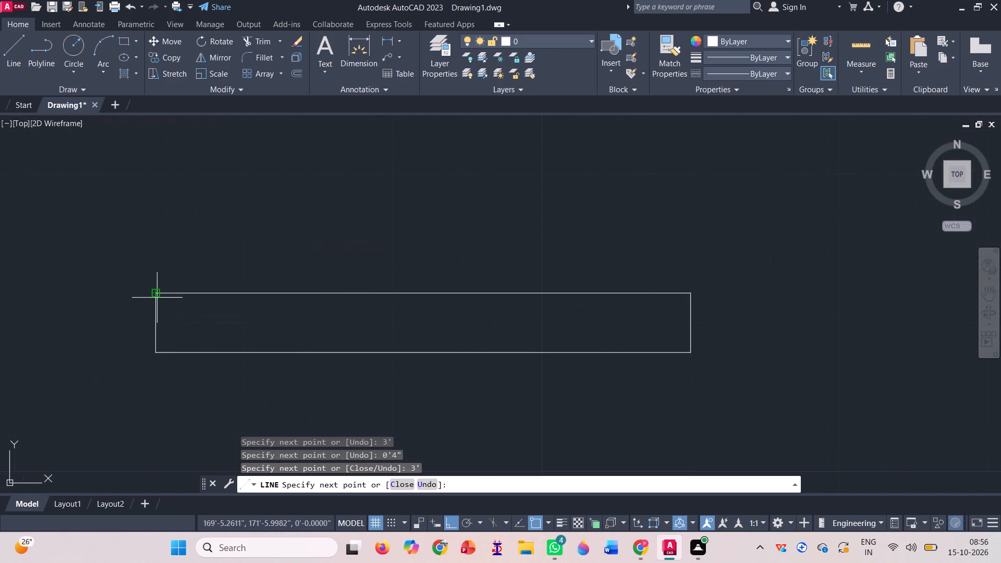
left_click(156, 295)
key("space")
scroll(226, 247, "down", 2)
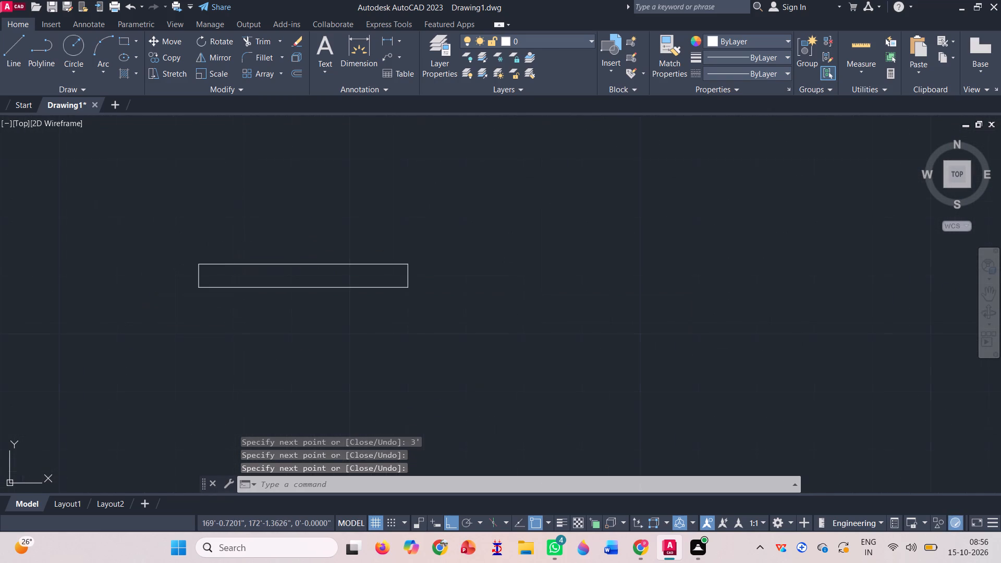
Join the four lines of the 3' by 4" rectangle into one polyline.
left_click(429, 318)
left_click(148, 227)
key("j")
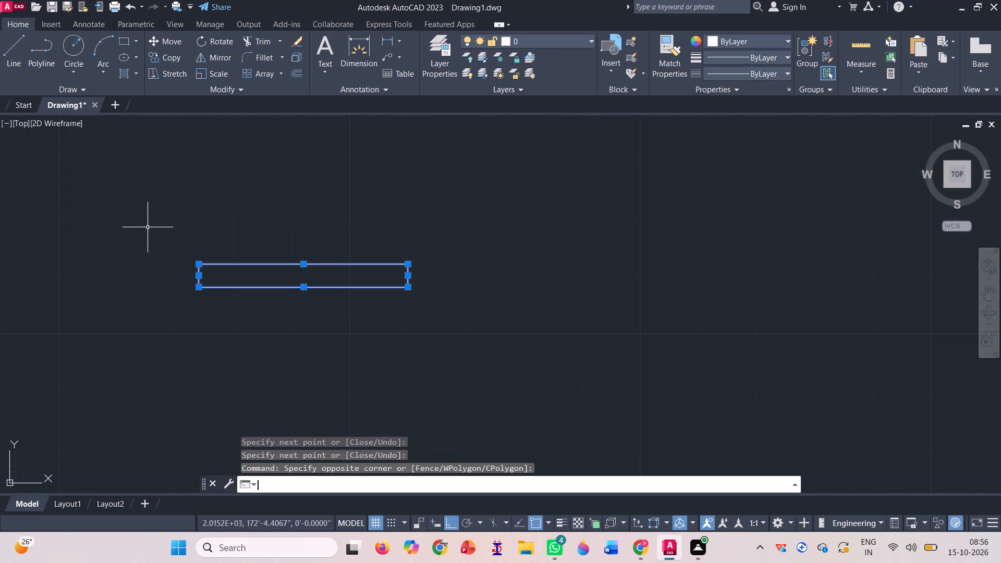
key("Return")
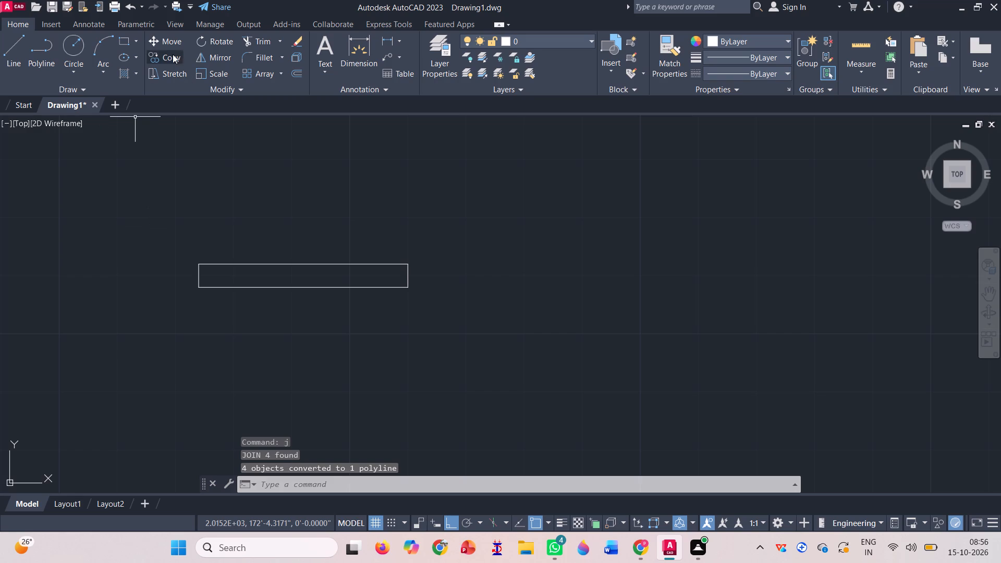
Copy the 3' by 4" rectangle from its upper-left corner into the partition below the top-left room, near its right end.
left_click(174, 56)
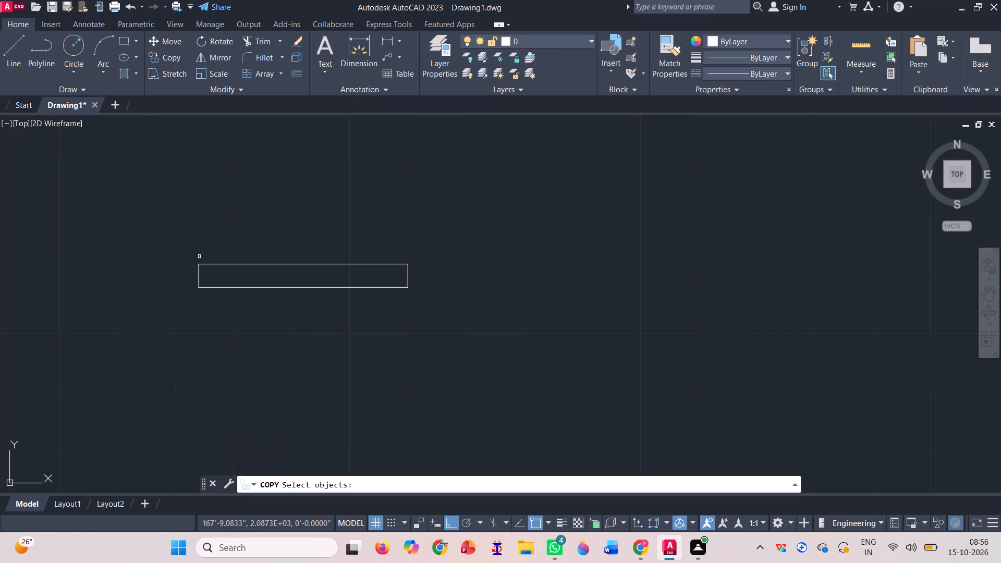
left_click(201, 265)
key("space")
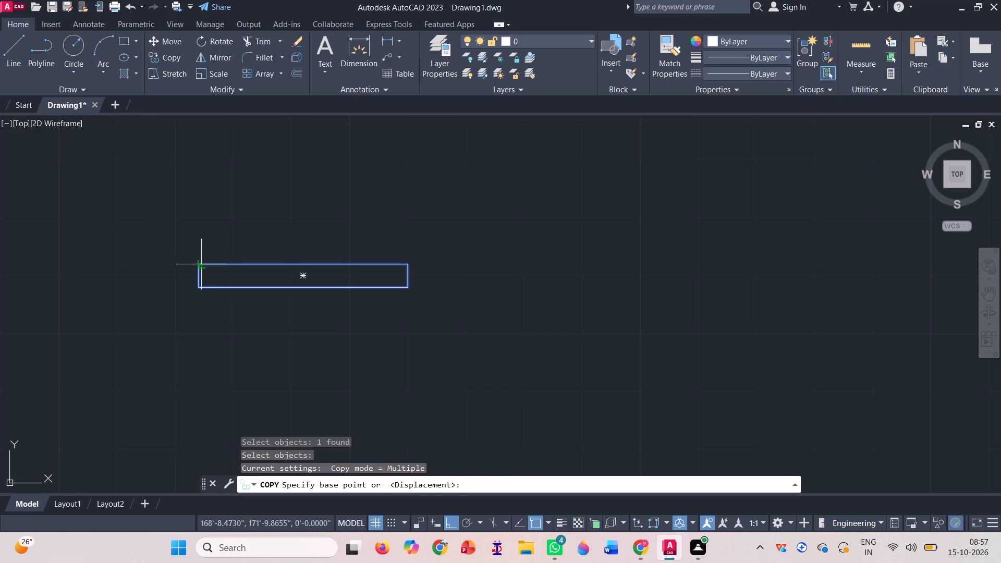
left_click(197, 261)
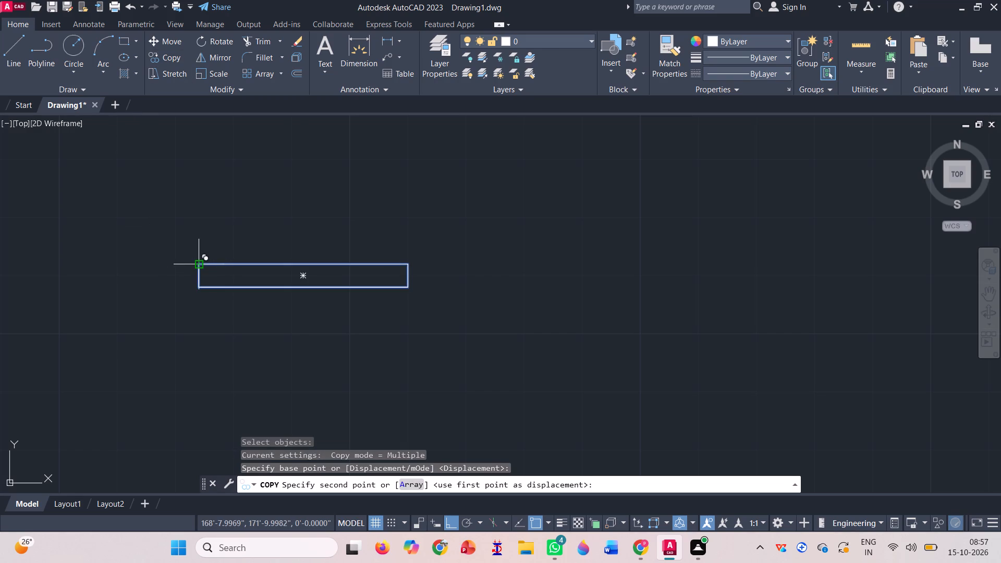
scroll(195, 261, "down", 3)
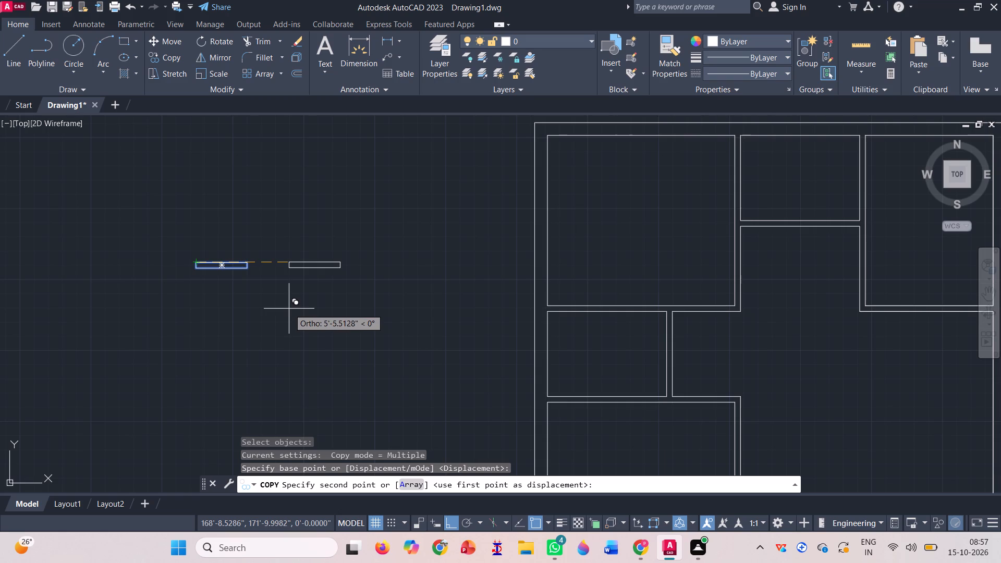
key("F8")
scroll(289, 309, "down", 2)
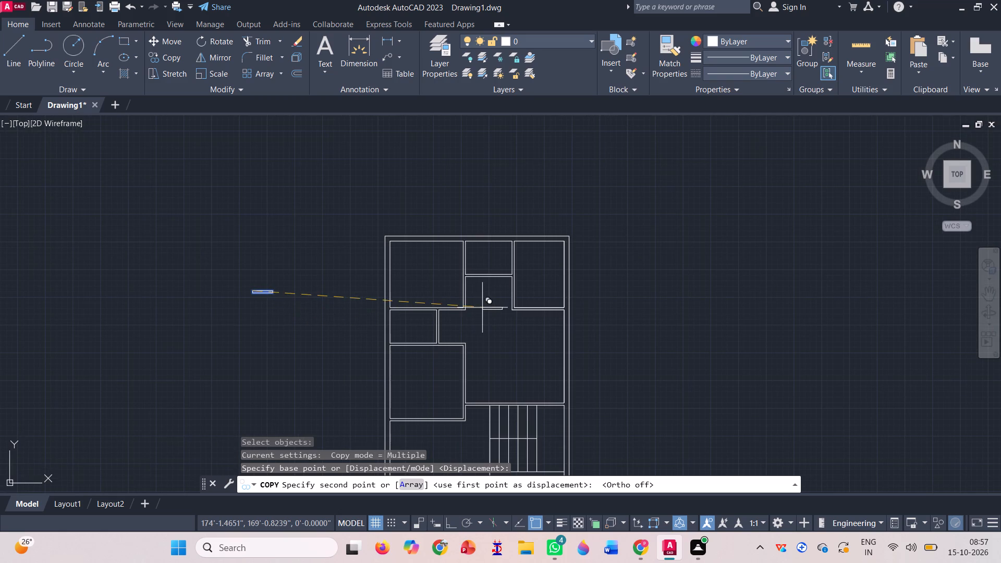
scroll(485, 300, "up", 3)
scroll(314, 326, "up", 3)
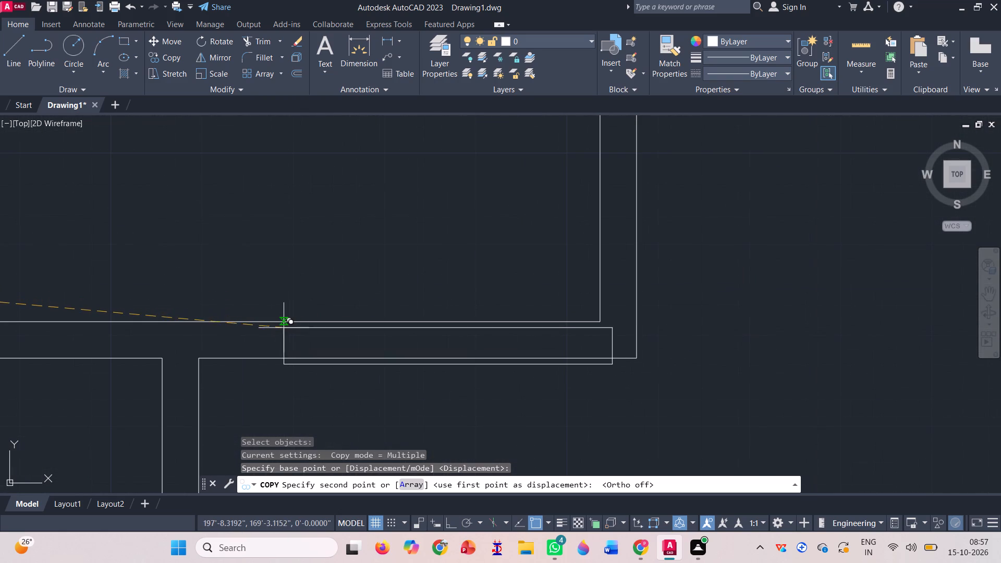
left_click(245, 322)
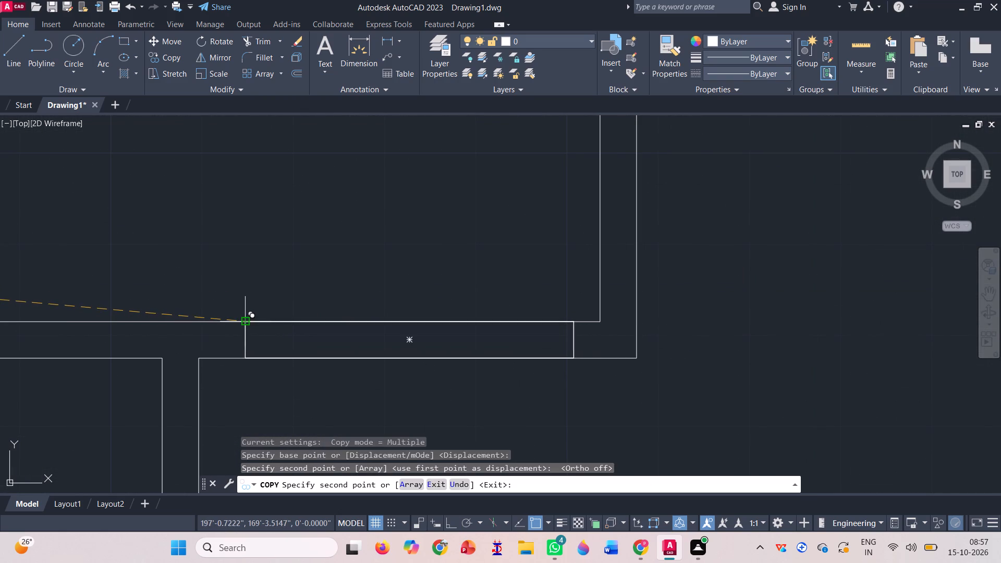
Place another copy of the rectangle in the partition above the lower-left room, just right of the small room's side partition.
scroll(247, 321, "down", 5)
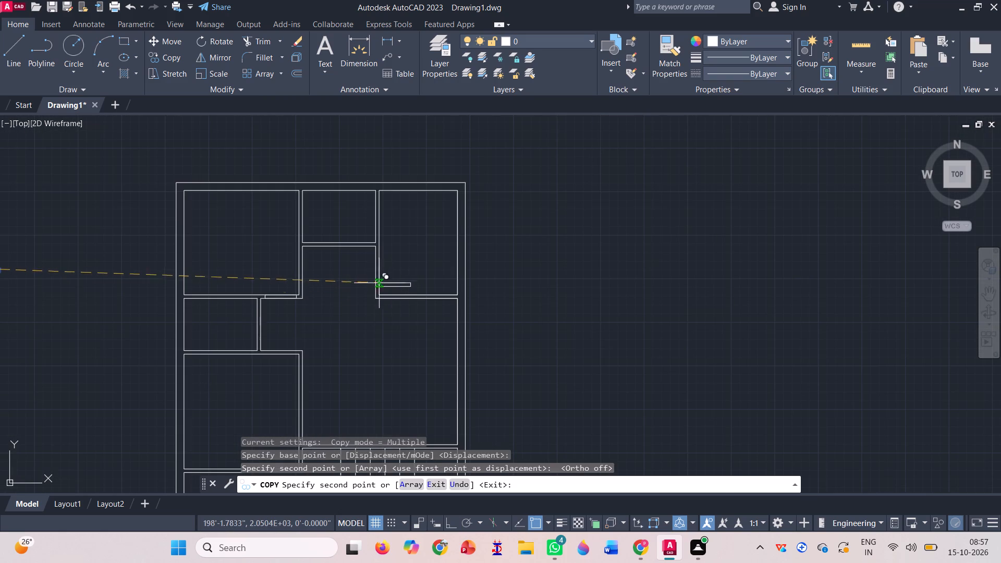
scroll(326, 239, "down", 1)
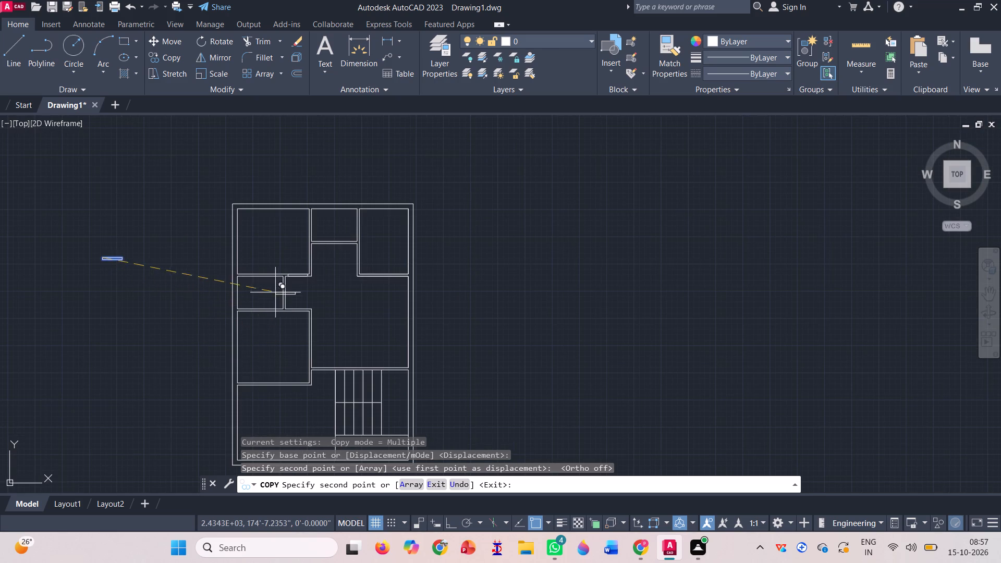
scroll(279, 293, "up", 3)
scroll(305, 340, "up", 2)
left_click(284, 356)
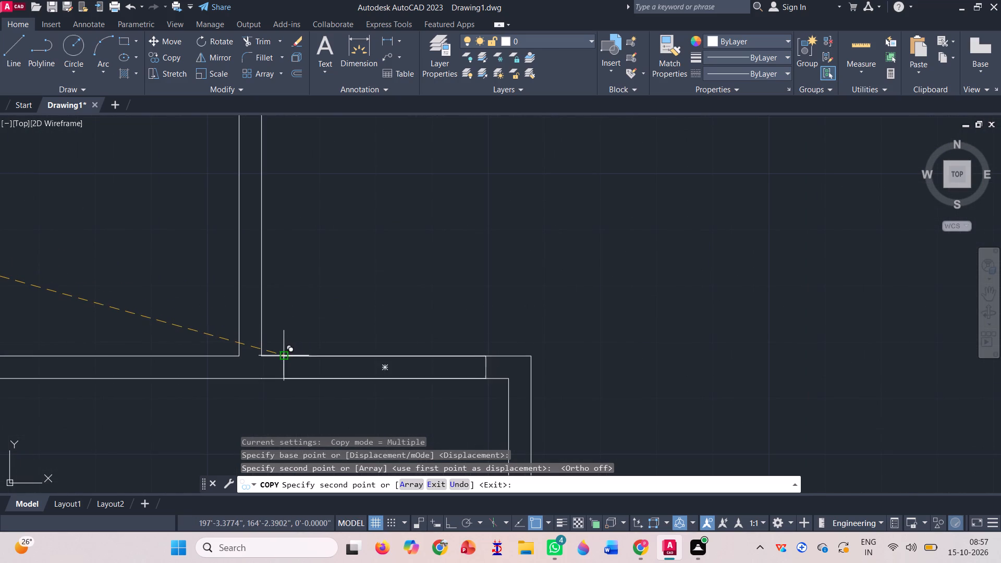
Place a third copy of the rectangle at the left end of the partition above the staircase, and end copying.
scroll(301, 292, "down", 3)
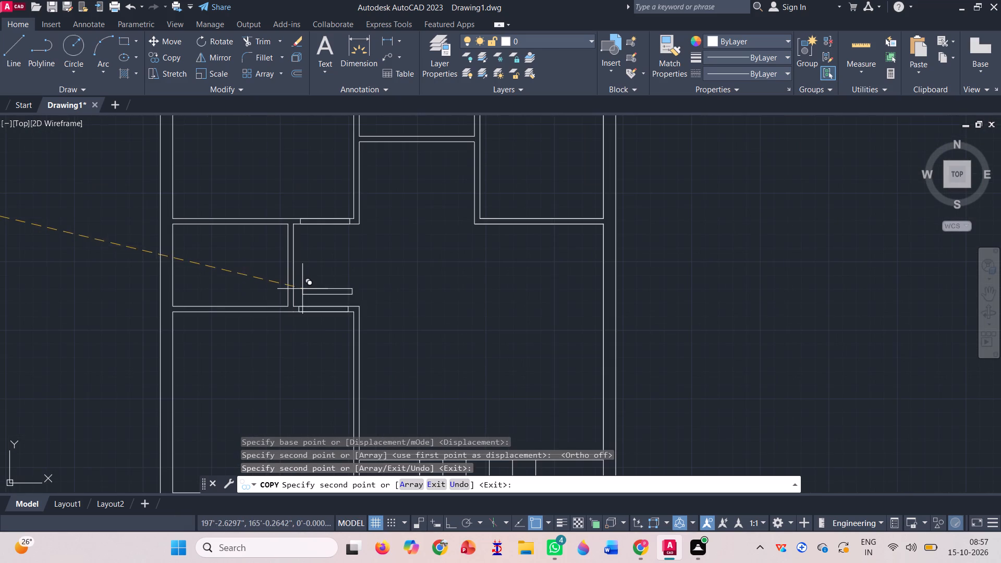
scroll(344, 269, "down", 1)
scroll(345, 379, "up", 3)
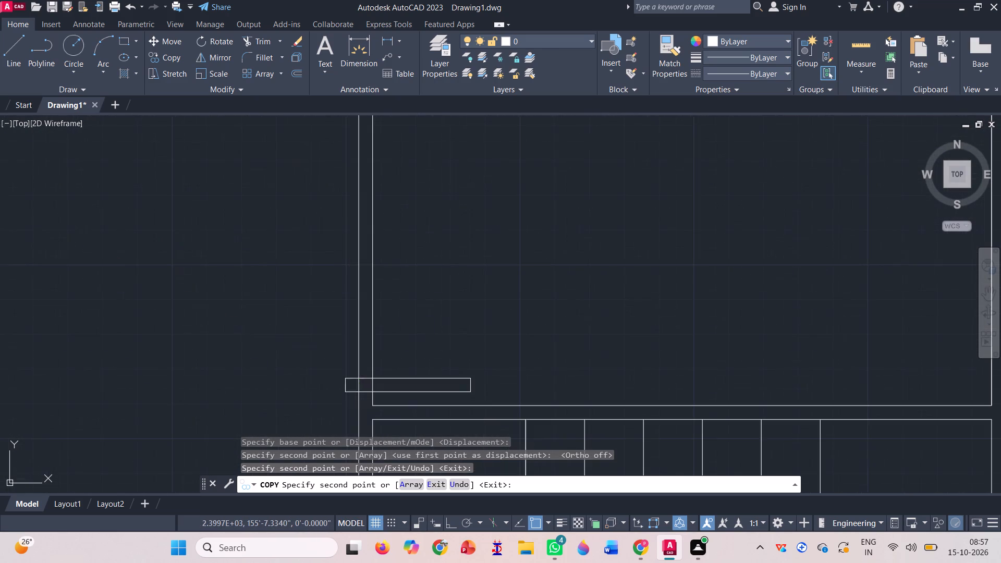
scroll(392, 357, "down", 1)
scroll(388, 400, "up", 3)
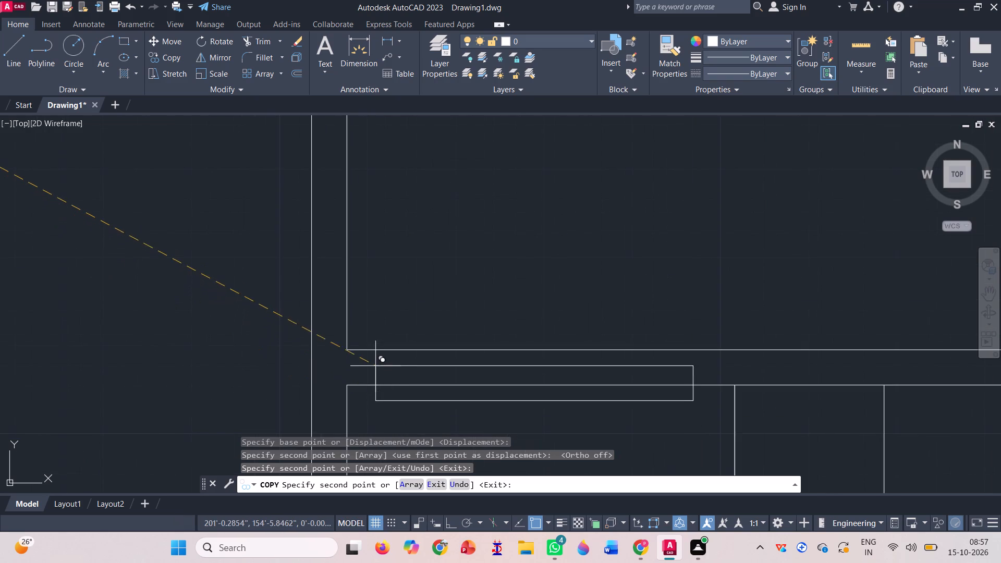
left_click(355, 350)
scroll(351, 332, "down", 2)
scroll(356, 373, "down", 4)
scroll(385, 339, "down", 1)
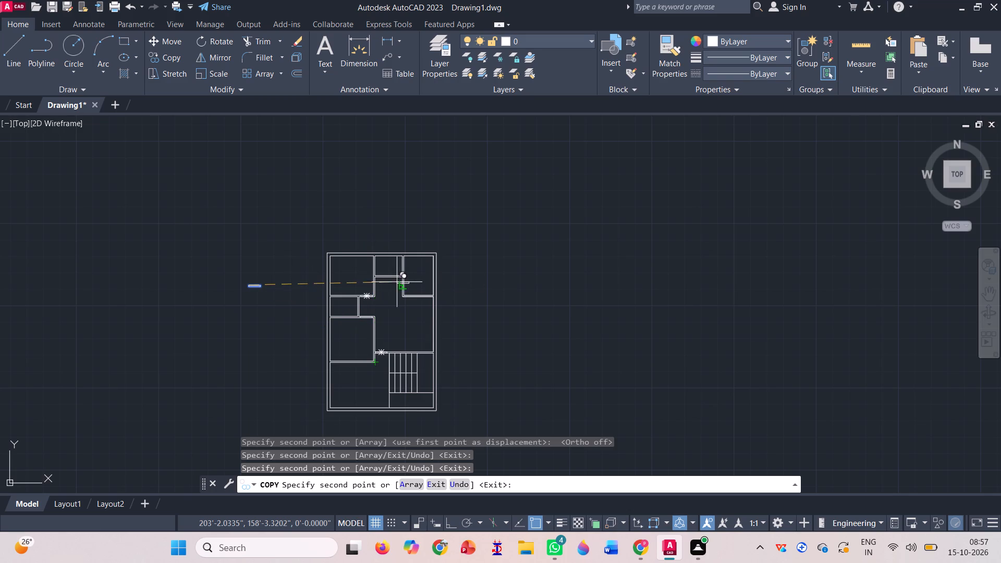
key("Escape")
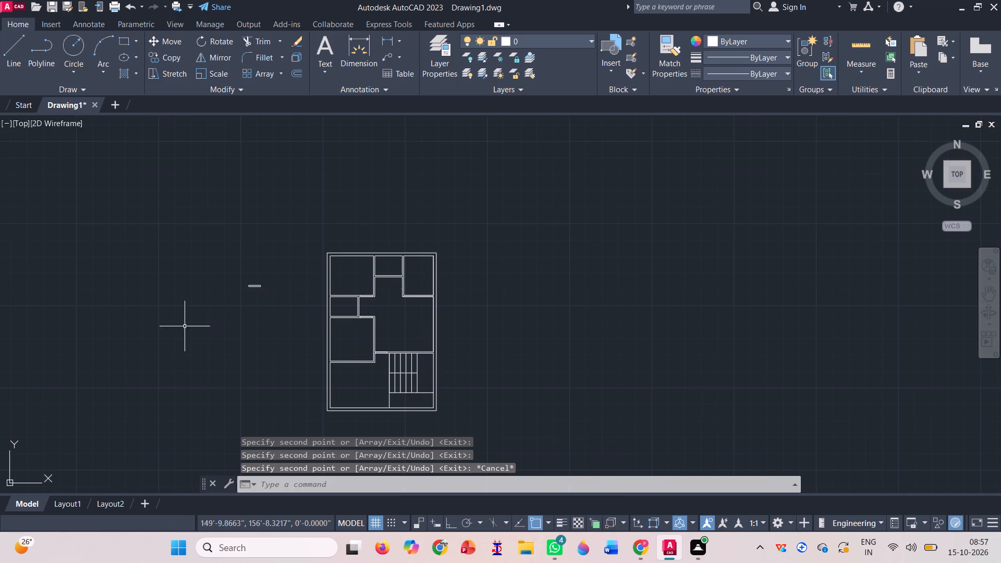
Rotate the original 3' by 4" rectangle 90° about its lower-right corner so it stands vertically.
scroll(224, 286, "up", 2)
left_click(209, 43)
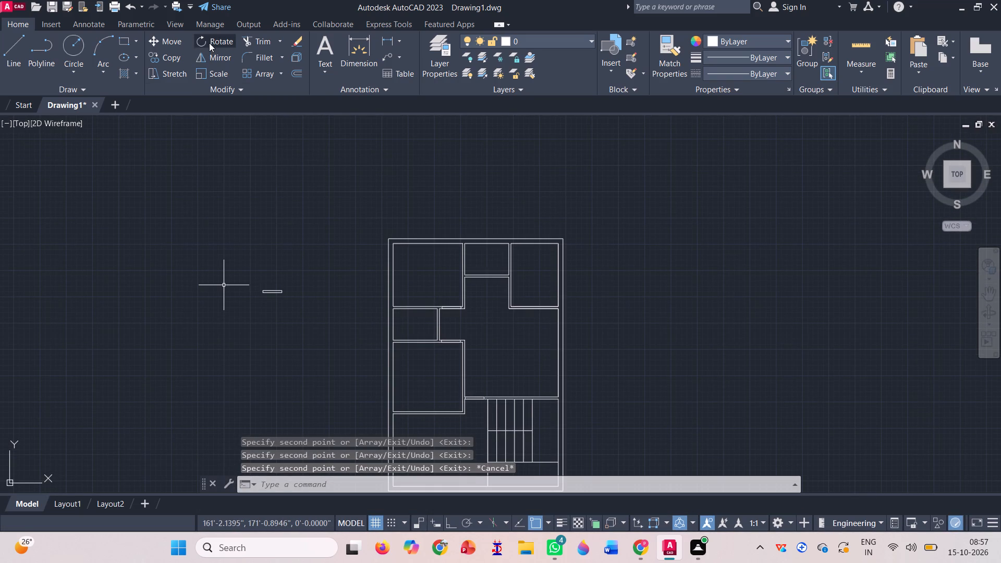
left_click(280, 293)
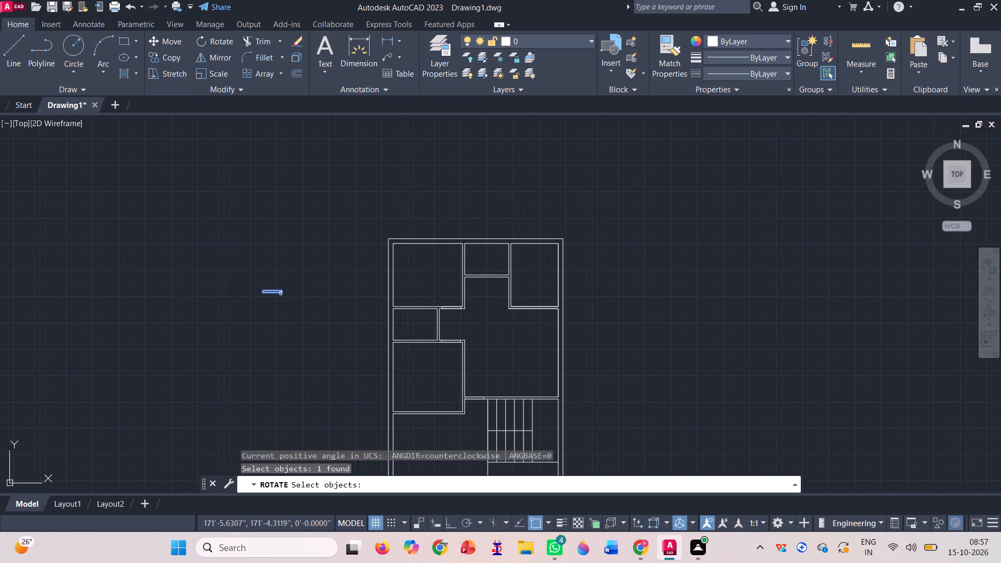
key("space")
scroll(280, 293, "up", 3)
left_click(279, 283)
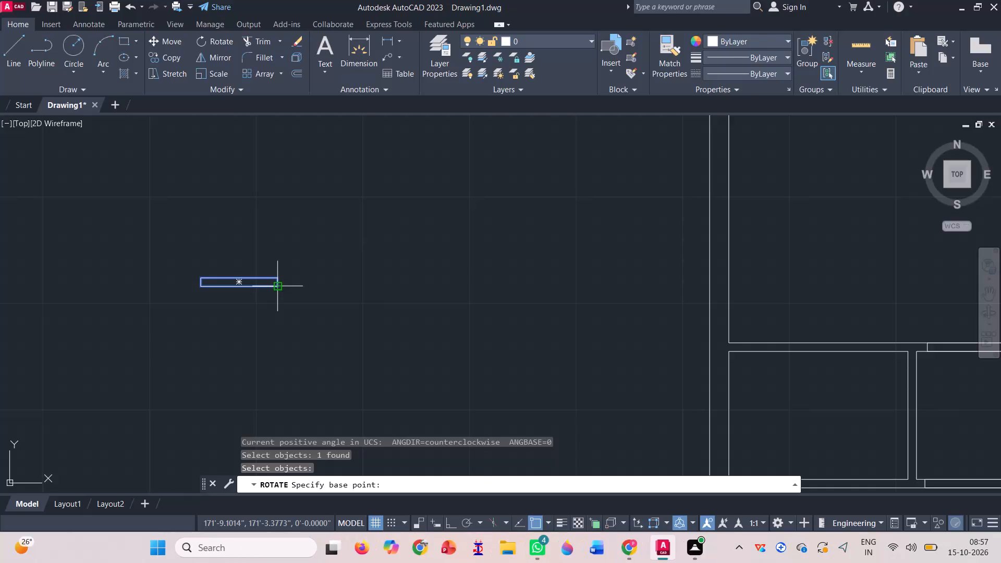
key("F8")
left_click(282, 241)
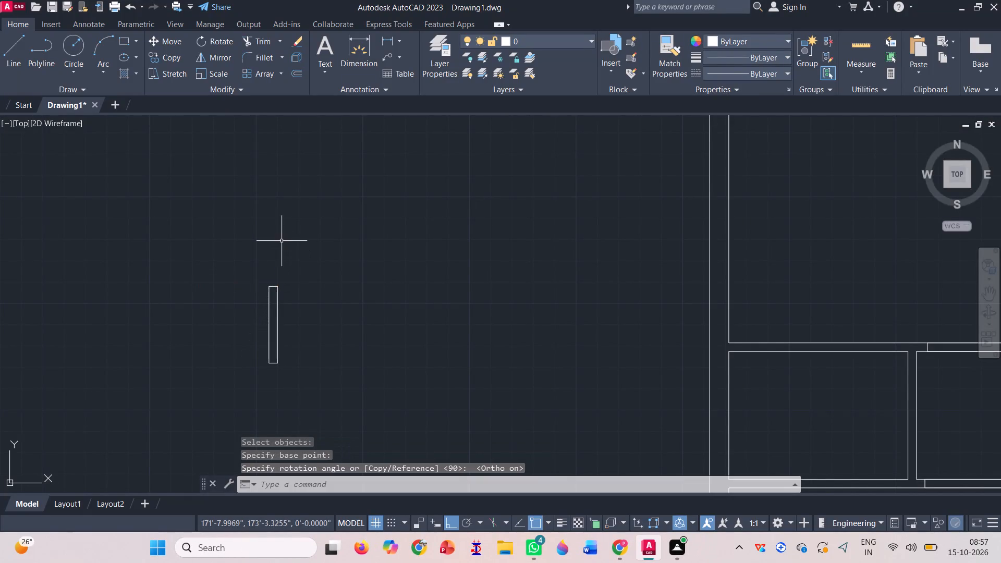
Copy the vertical rectangle from its upper-left corner into the top-right room's left partition, below the top-middle room, and end copying.
scroll(292, 266, "down", 2)
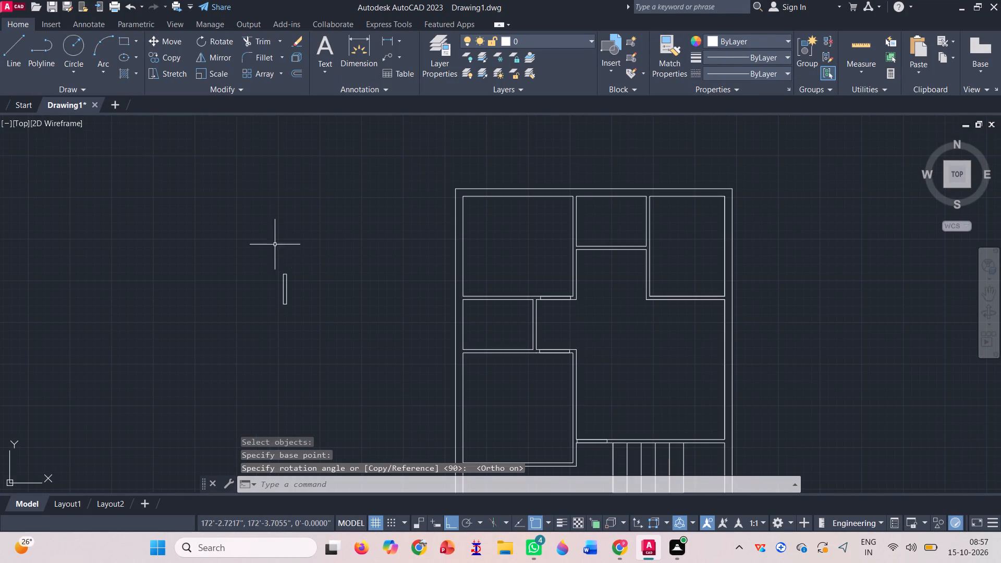
left_click(158, 60)
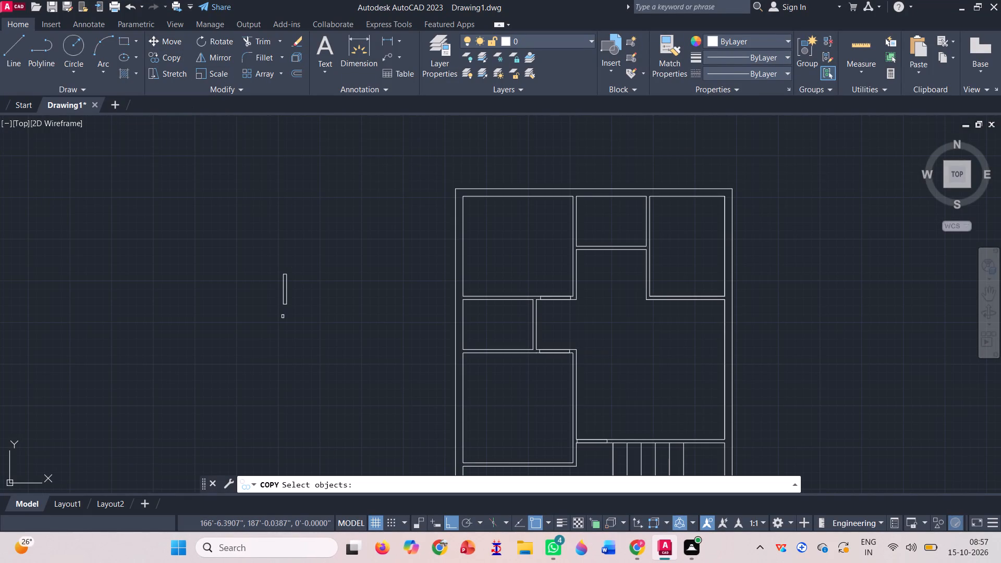
left_click(282, 302)
key("space")
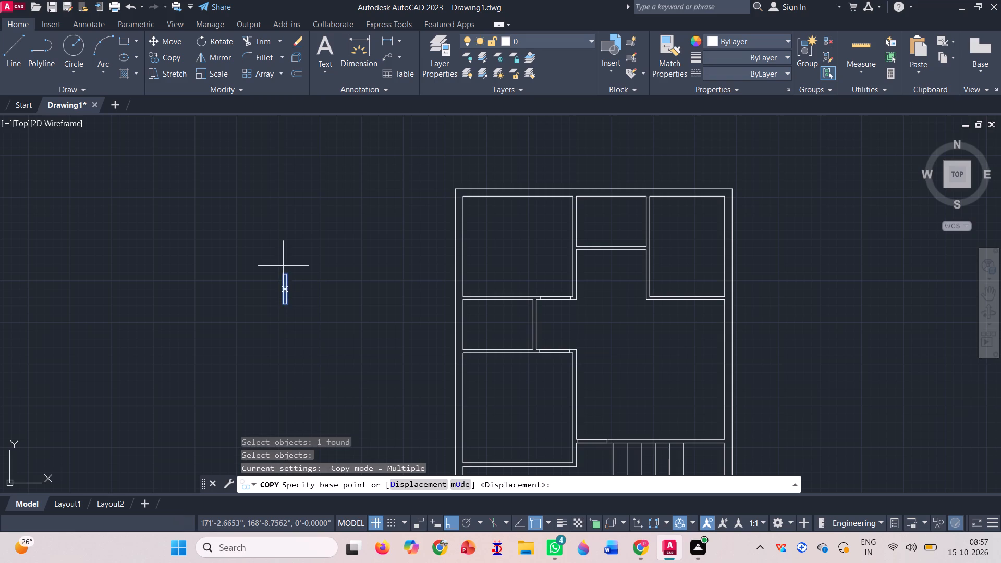
scroll(282, 261, "up", 3)
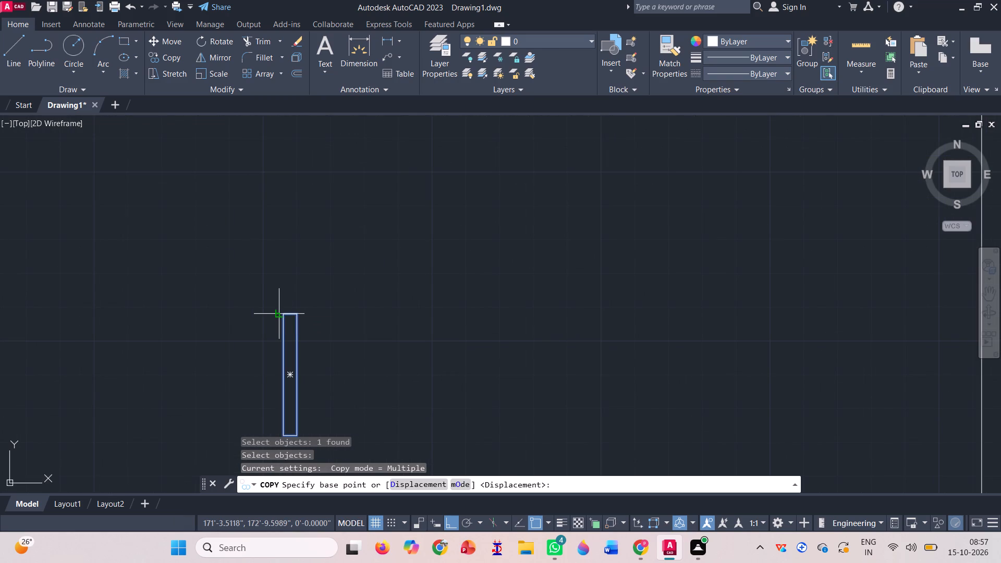
scroll(285, 308, "up", 3)
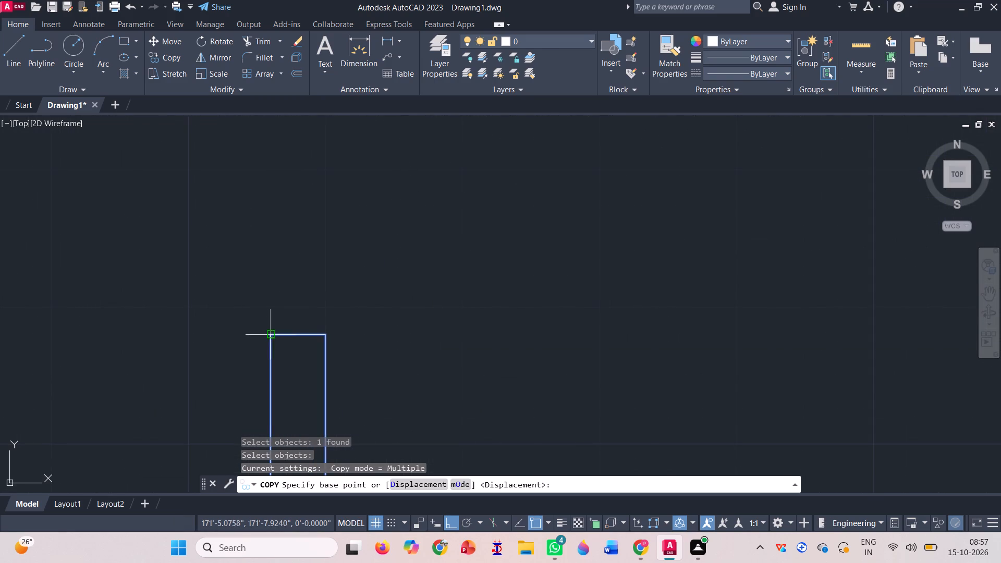
left_click(269, 333)
scroll(245, 319, "down", 6)
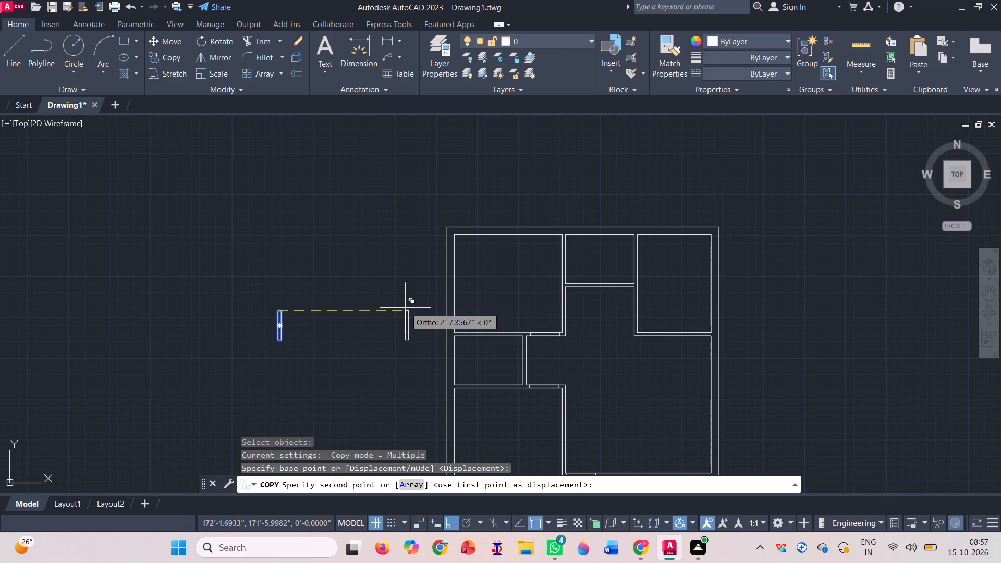
key("F8")
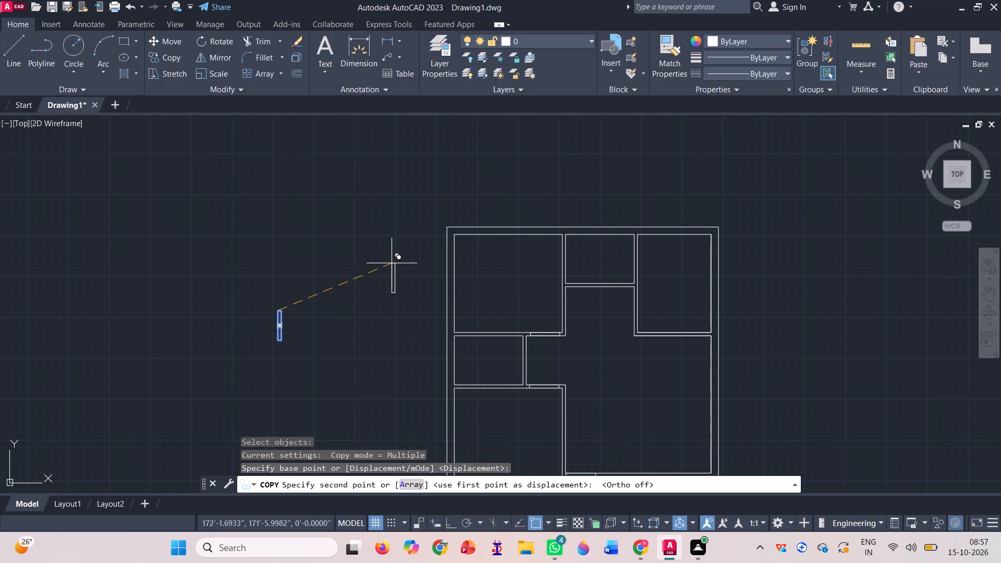
scroll(392, 263, "down", 1)
scroll(543, 283, "up", 3)
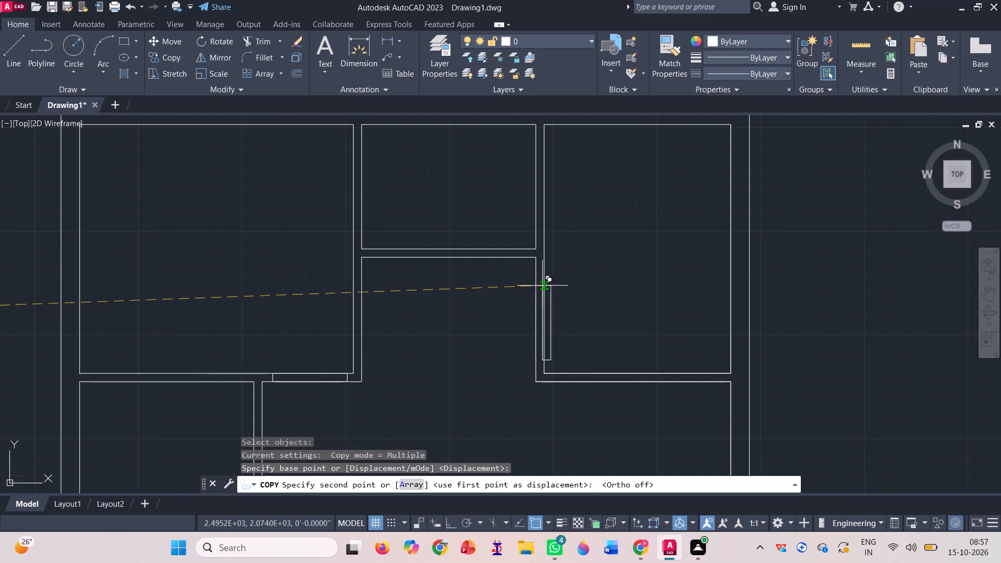
left_click(535, 279)
scroll(403, 229, "down", 3)
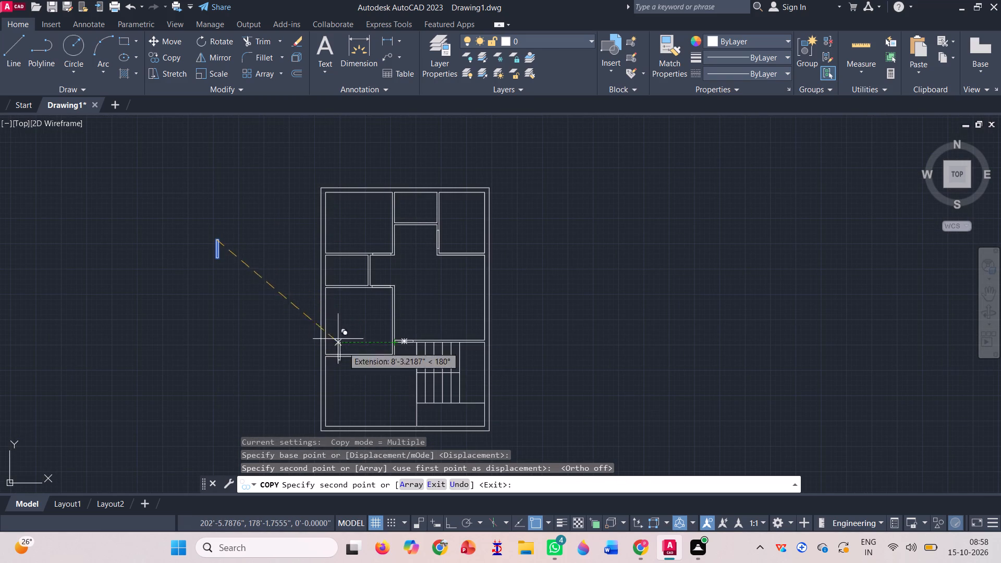
key("Escape")
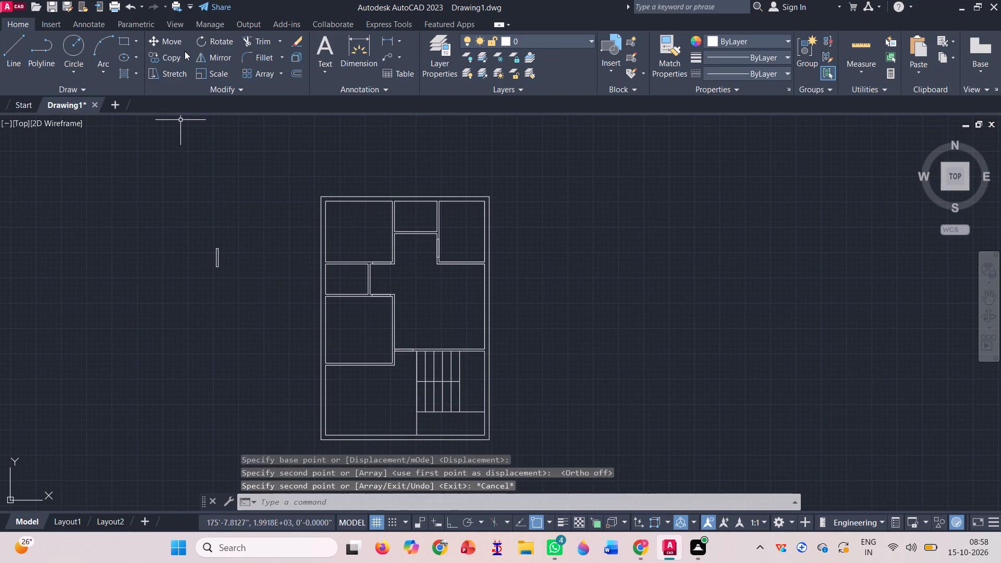
Draw a line 2' up from the vertical rectangle's lower-left corner along its edge, and continue it straight across to the opposite edge.
left_click(11, 58)
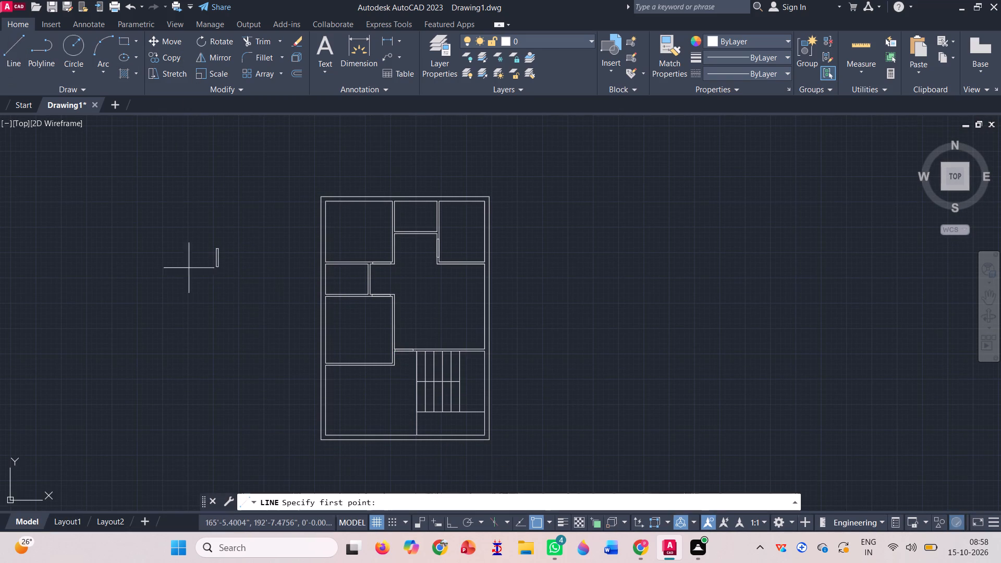
scroll(211, 264, "up", 3)
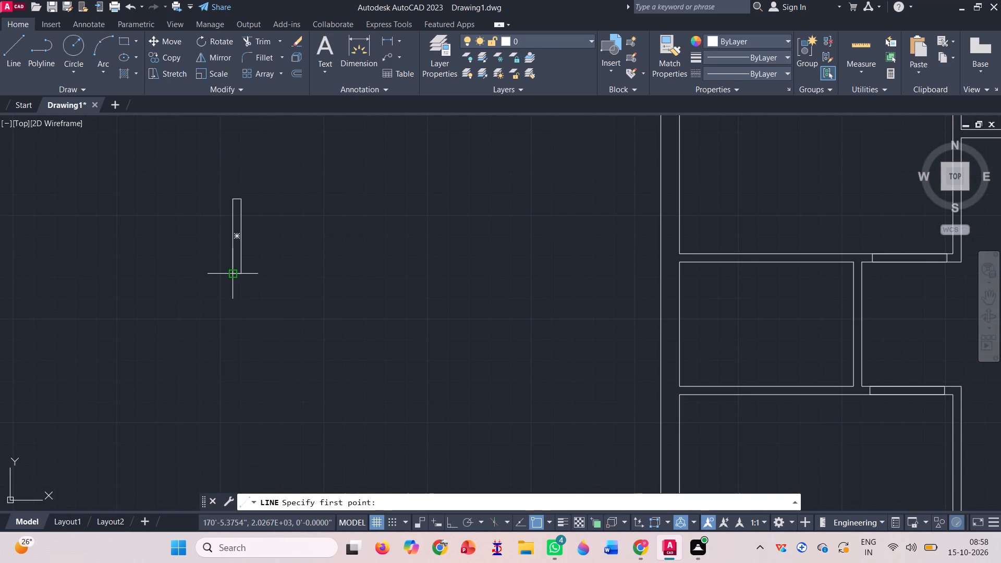
left_click(229, 273)
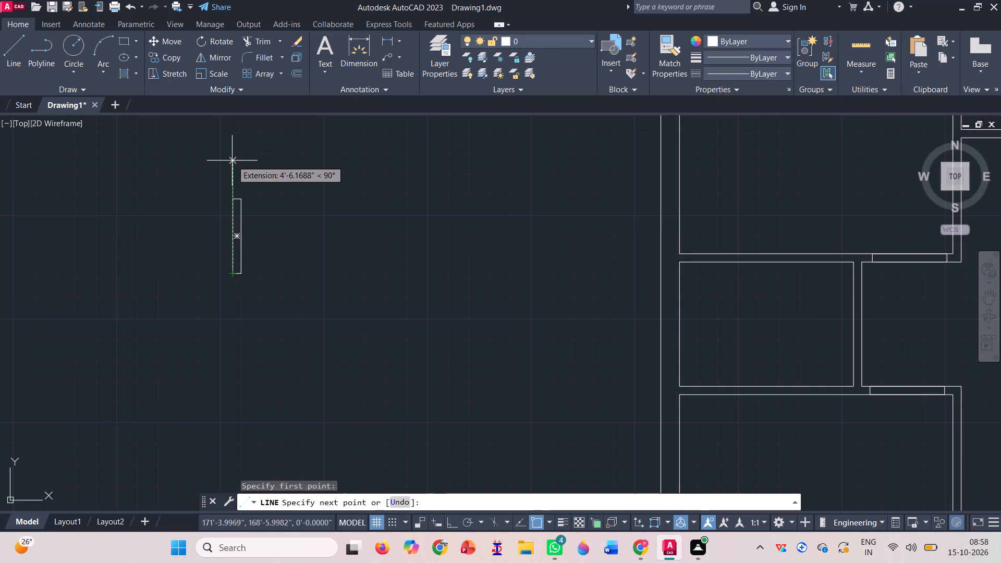
type("2'")
key("Return")
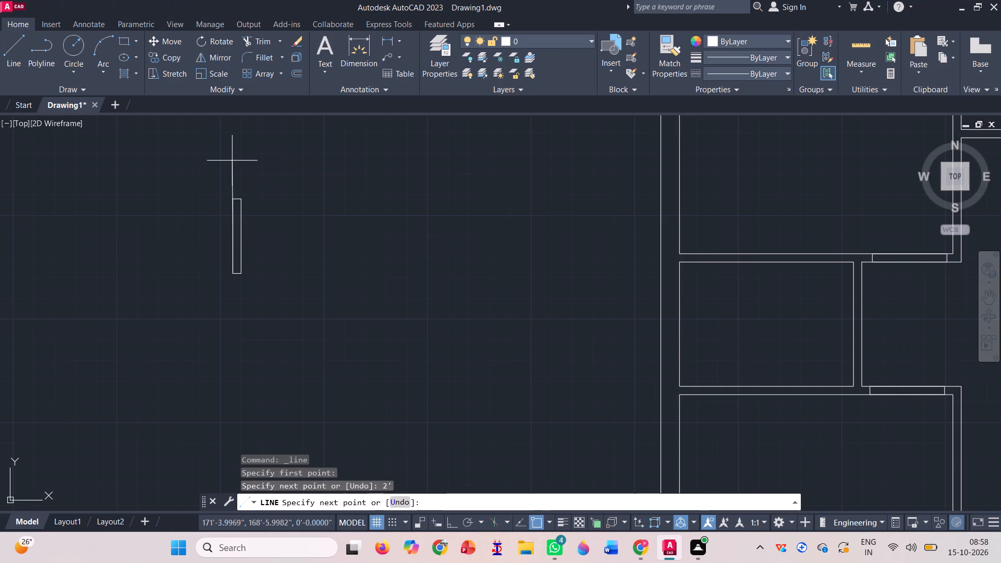
scroll(242, 233, "up", 3)
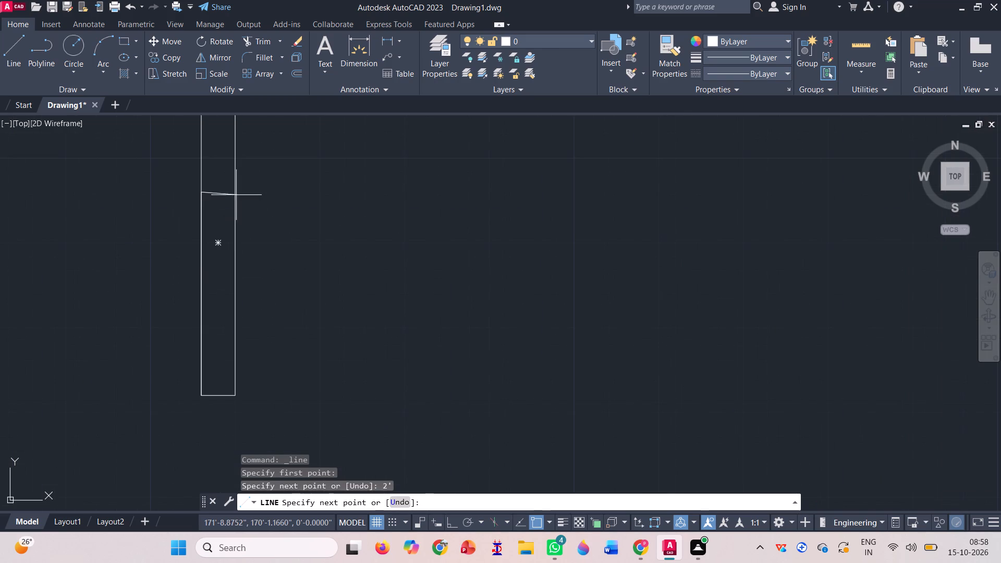
left_click(234, 191)
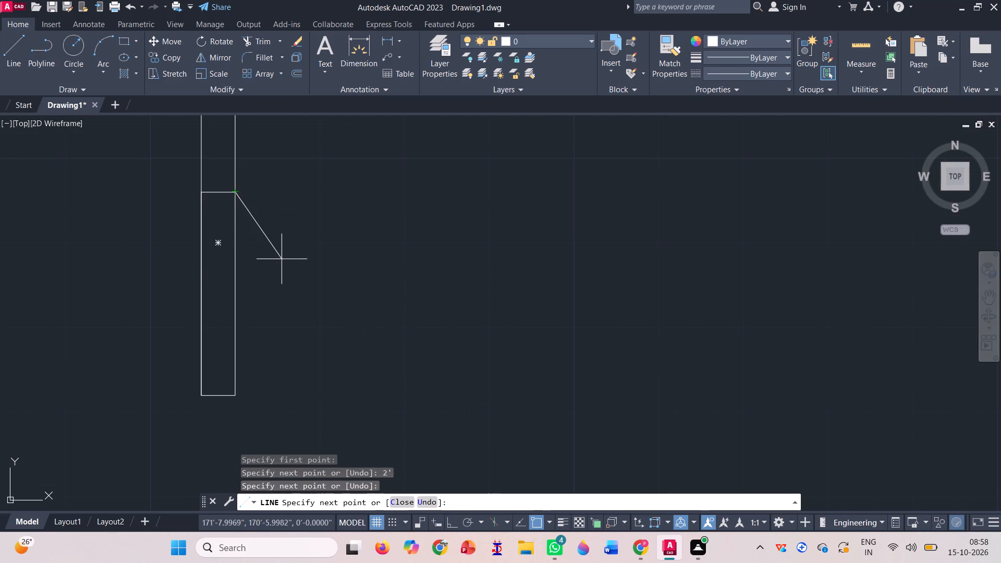
key("space")
scroll(282, 259, "down", 2)
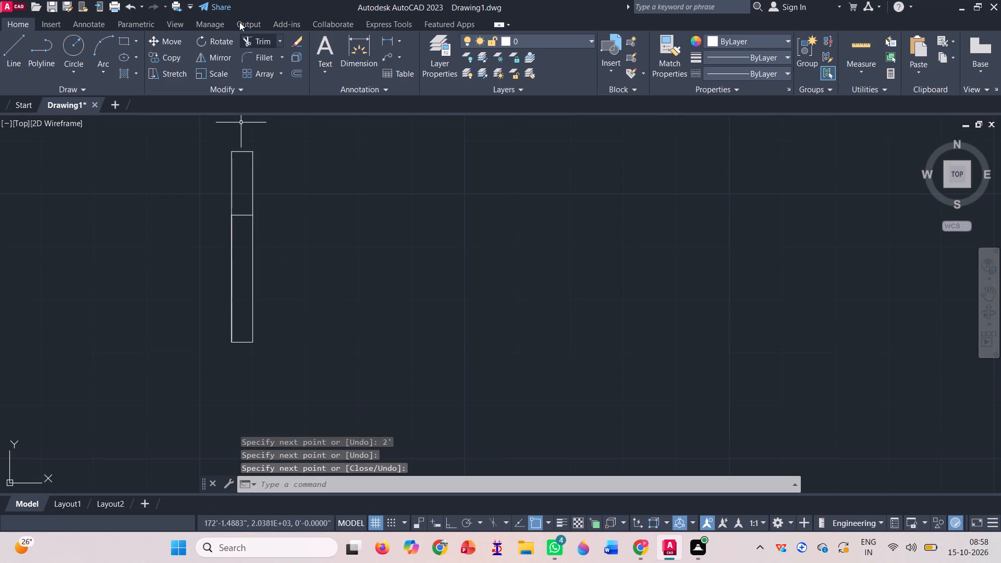
Trim away the part of the rectangle above the new cross line, leaving a 2' high rectangle.
left_click(253, 34)
left_click(294, 192)
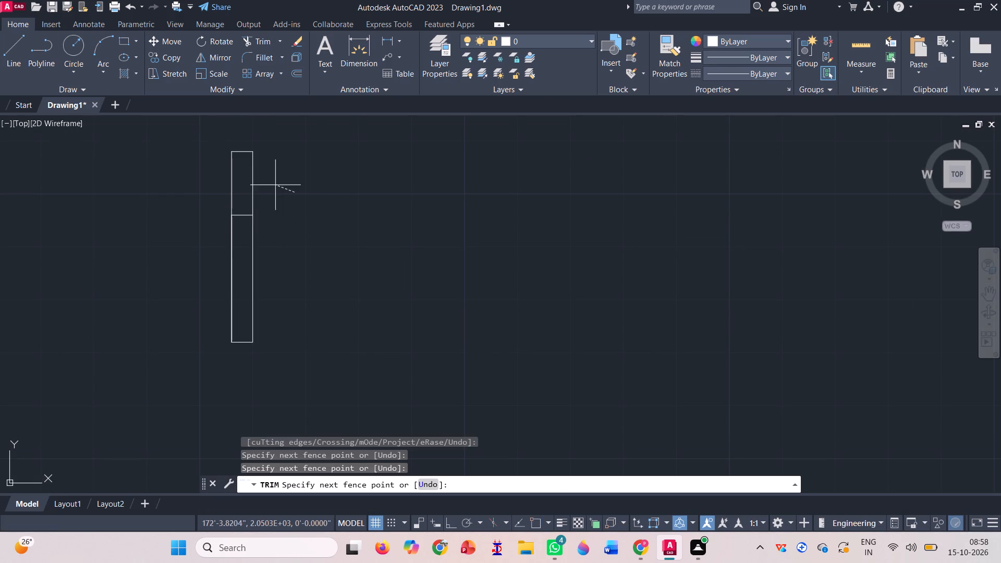
left_click(223, 174)
left_click(248, 157)
left_click(248, 147)
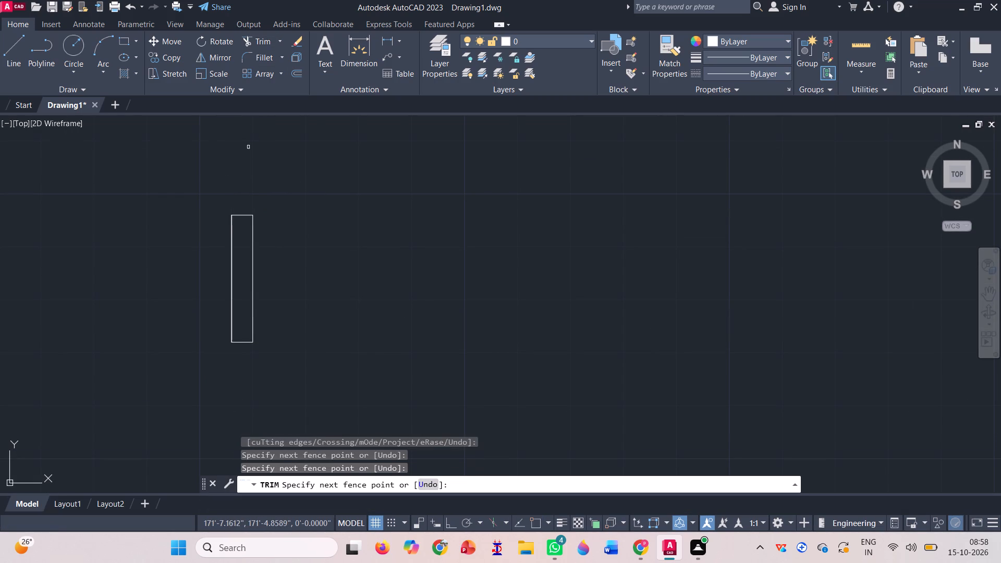
left_click(233, 259)
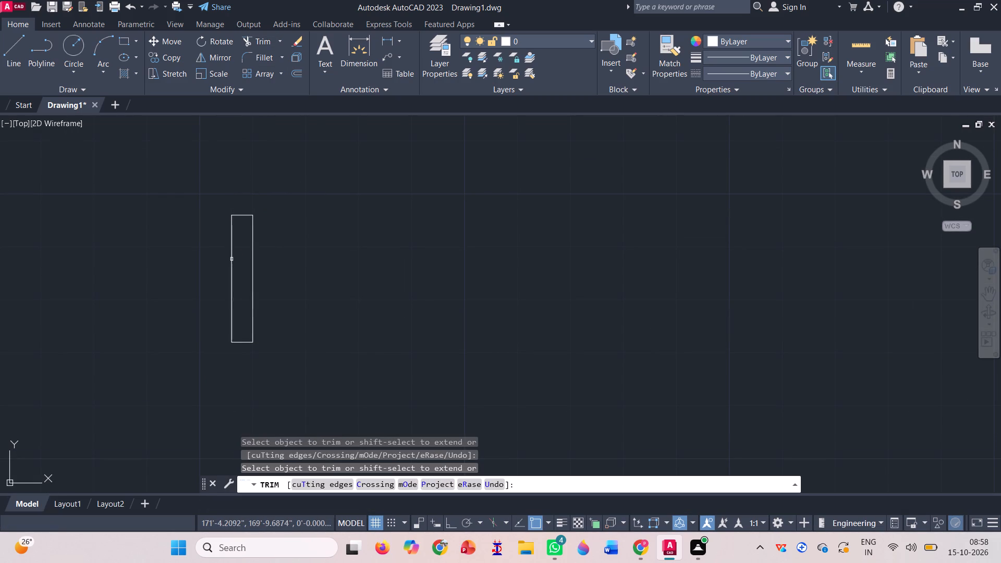
key("Escape")
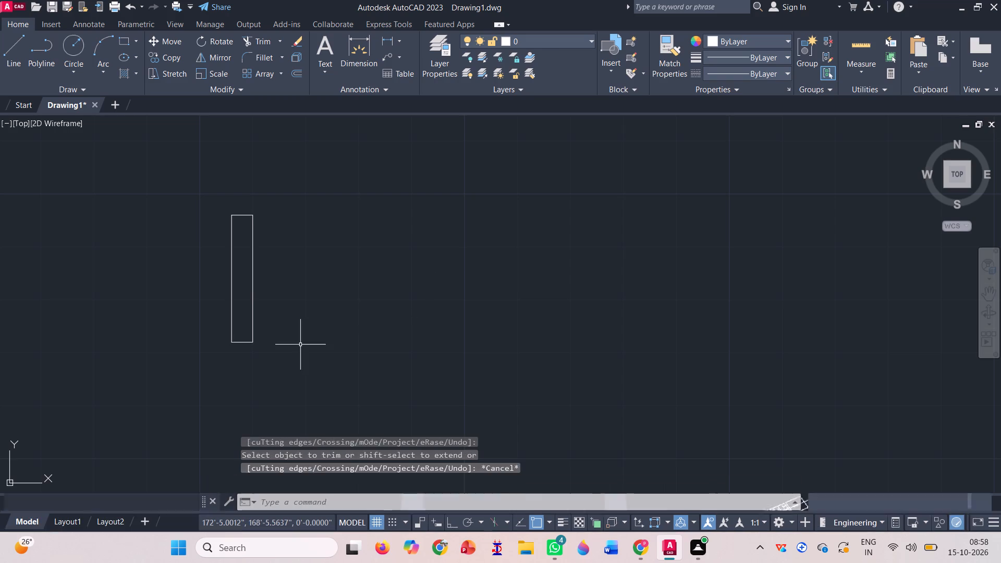
Join all the remaining edges of the 2' rectangle into one object.
left_click(298, 355)
left_click(139, 191)
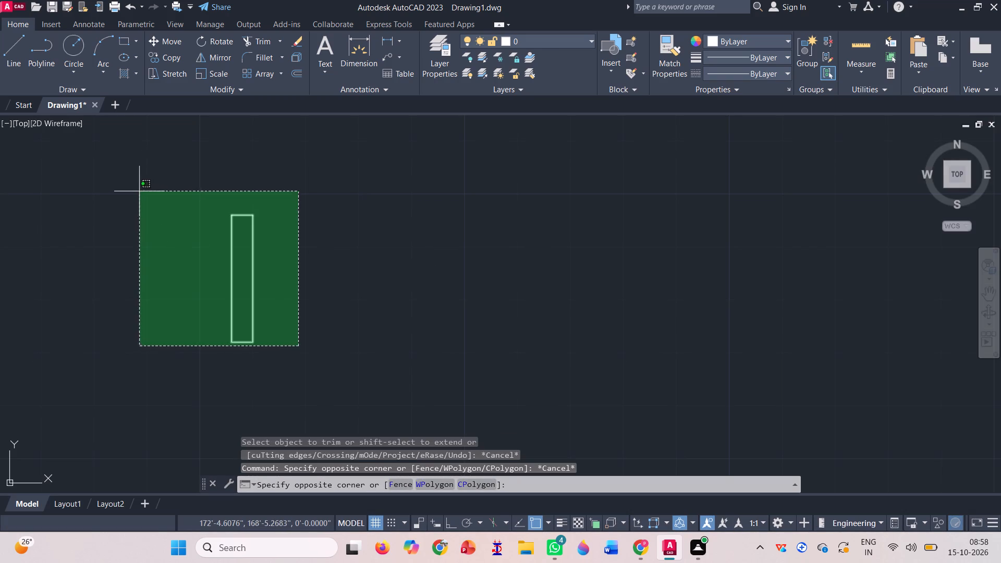
key("j")
key("Return")
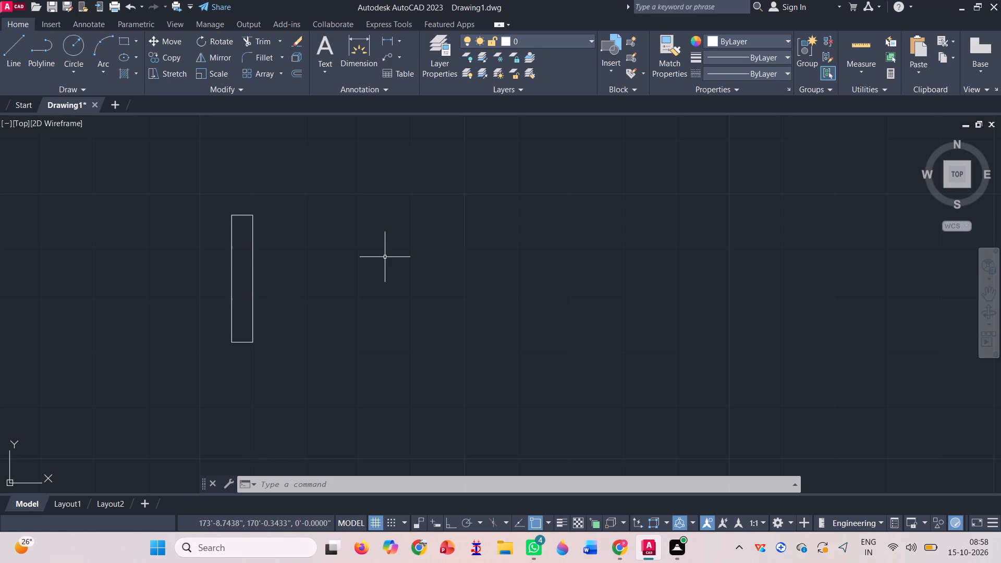
Copy the 2' rectangle from its upper-left corner into the small left room's right-hand partition, near its lower end, and end copying.
left_click(153, 59)
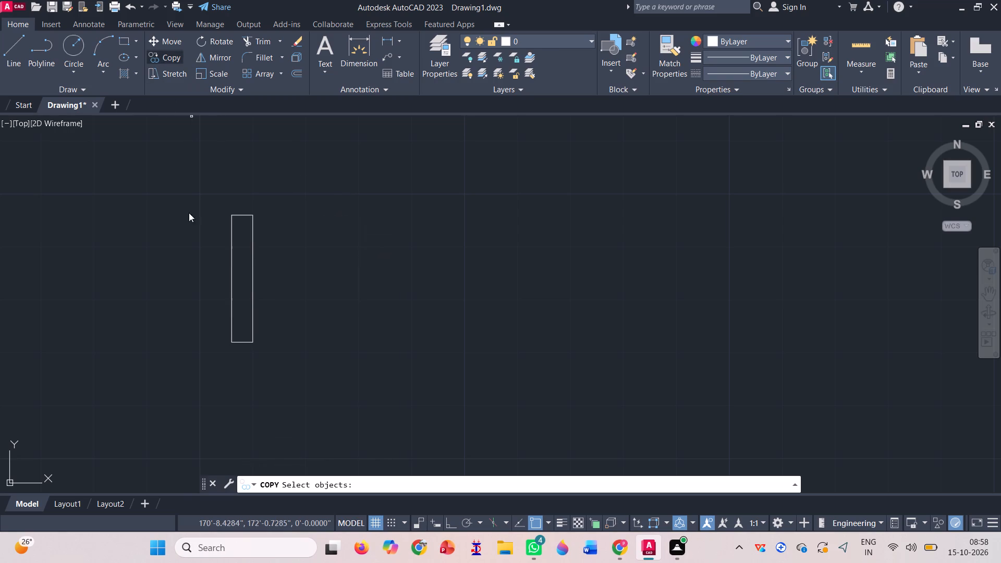
left_click(231, 255)
key("space")
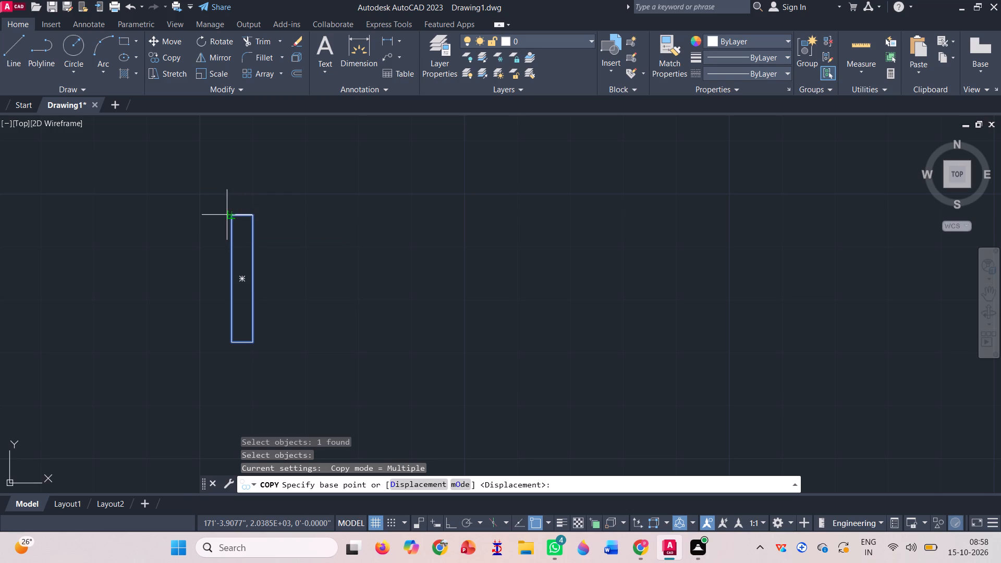
left_click(233, 216)
scroll(217, 174, "down", 5)
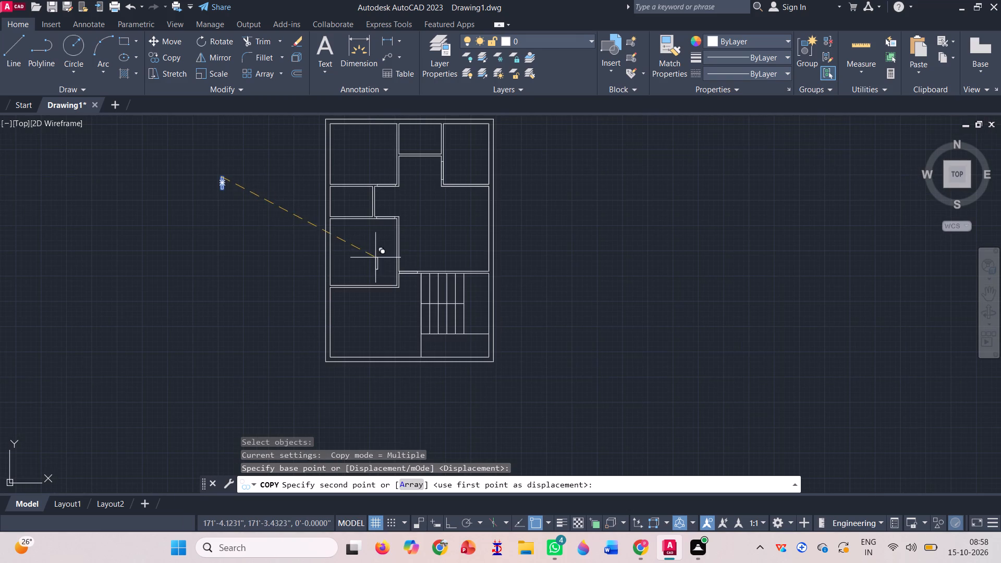
scroll(371, 173, "up", 2)
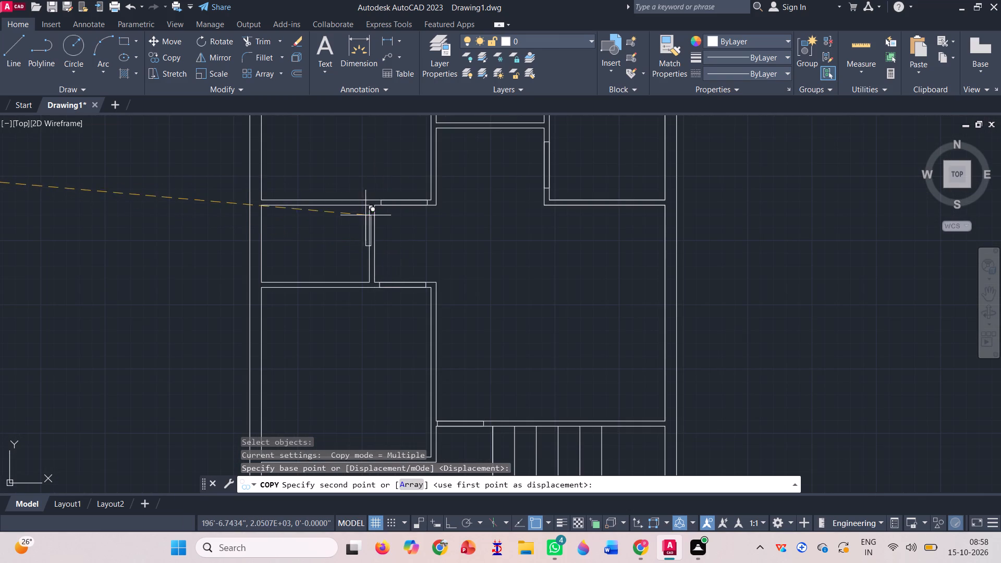
scroll(364, 213, "up", 3)
scroll(366, 210, "down", 2)
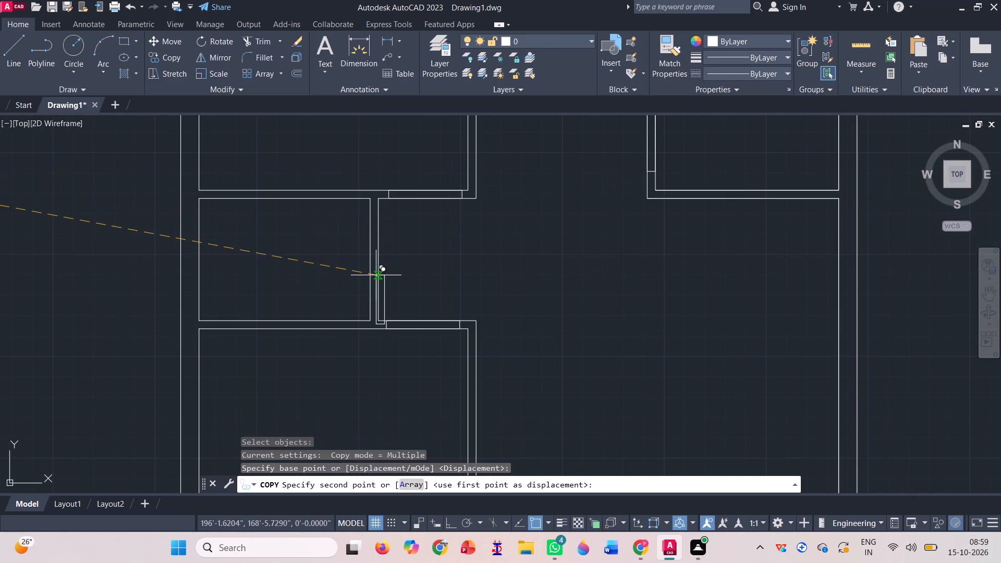
scroll(353, 296, "up", 2)
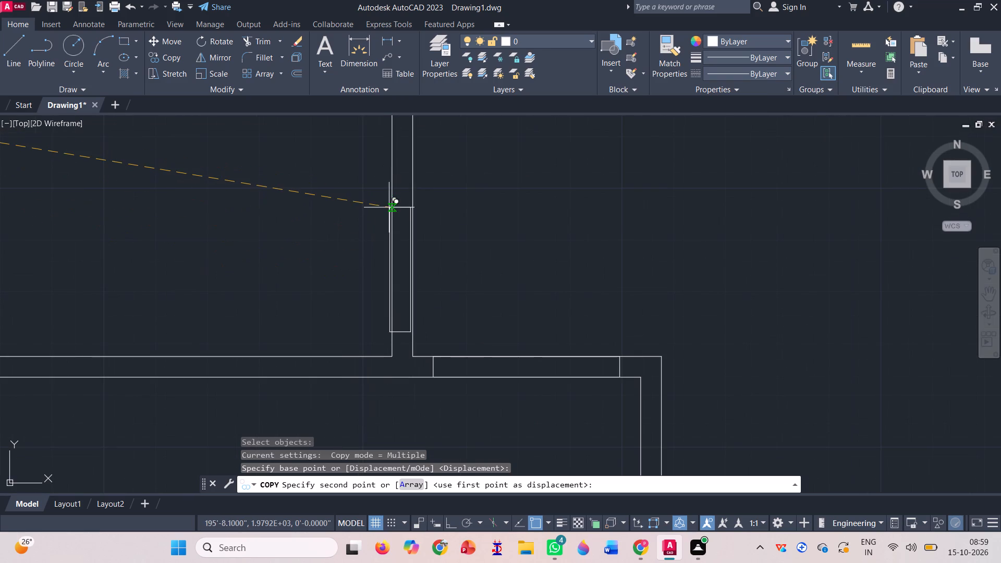
left_click(391, 207)
scroll(336, 247, "down", 1)
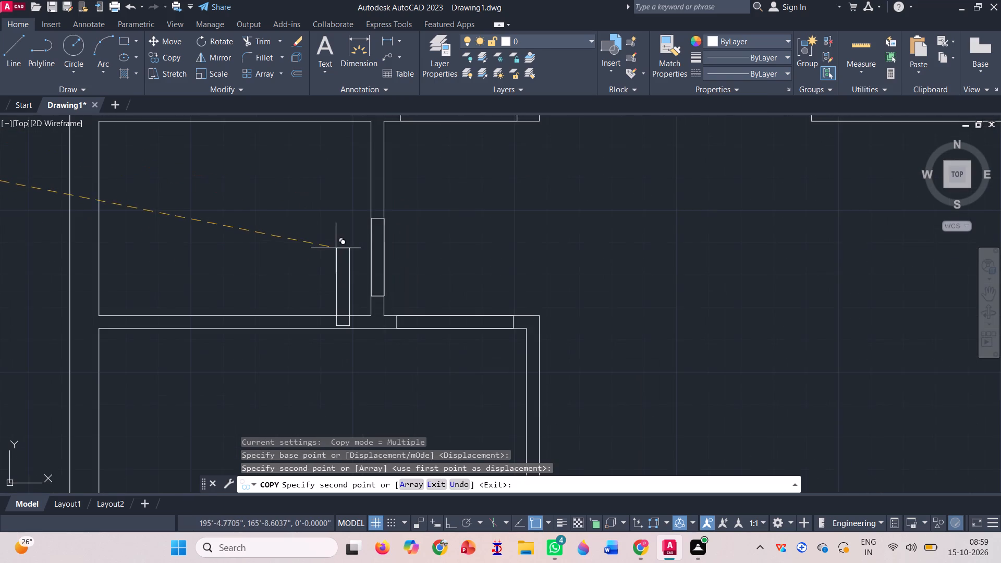
scroll(344, 229, "down", 2)
scroll(366, 265, "down", 2)
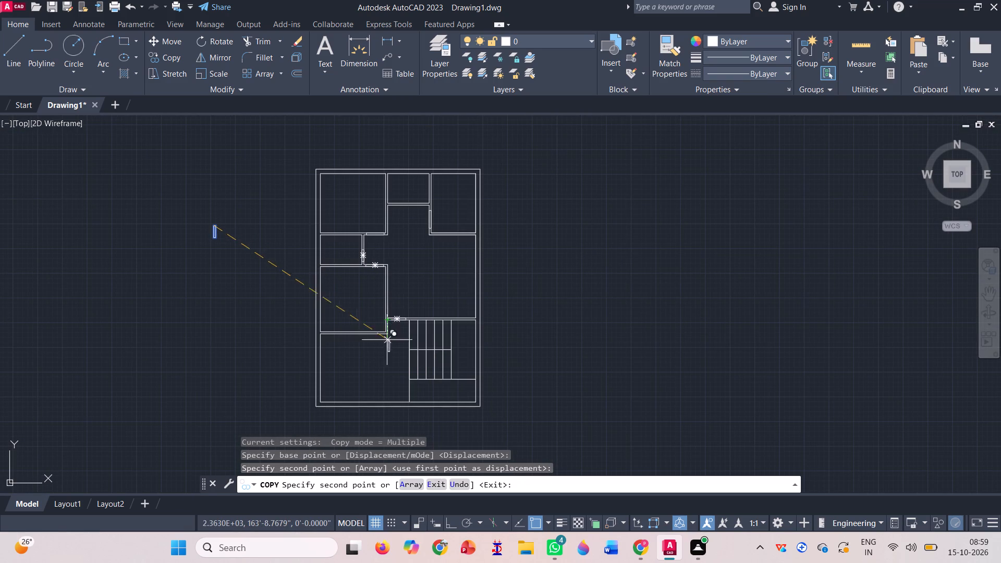
key("Escape")
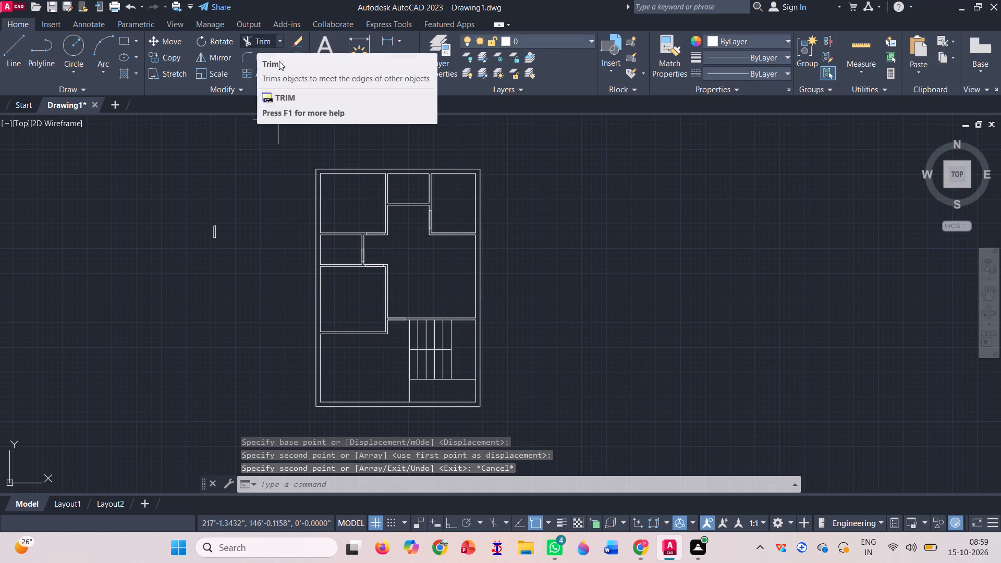
Copy the whole floor plan from its upper-right outer corner, placing the duplicate level with the original in the empty space to its right.
left_click(522, 437)
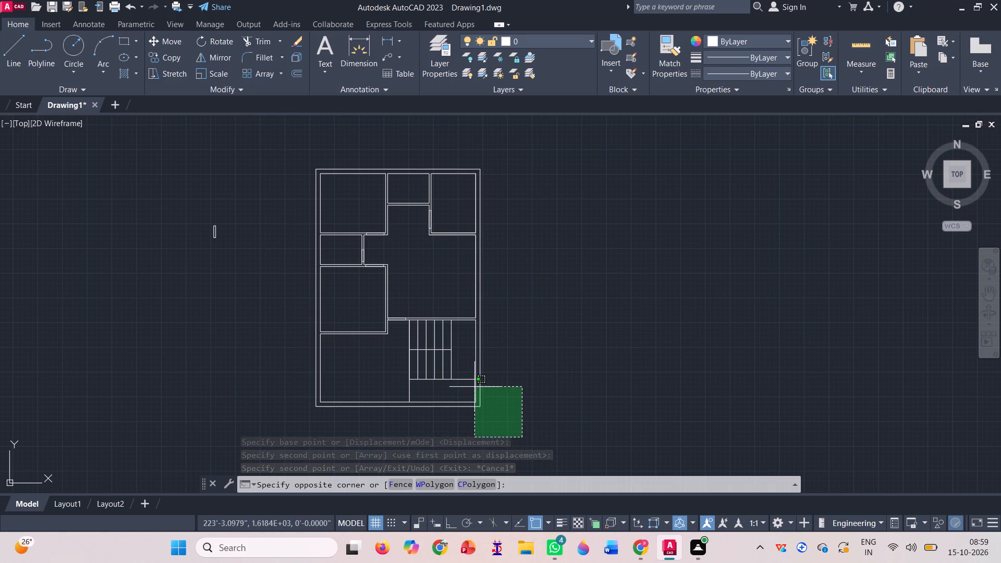
left_click(284, 158)
key("ctrl+c")
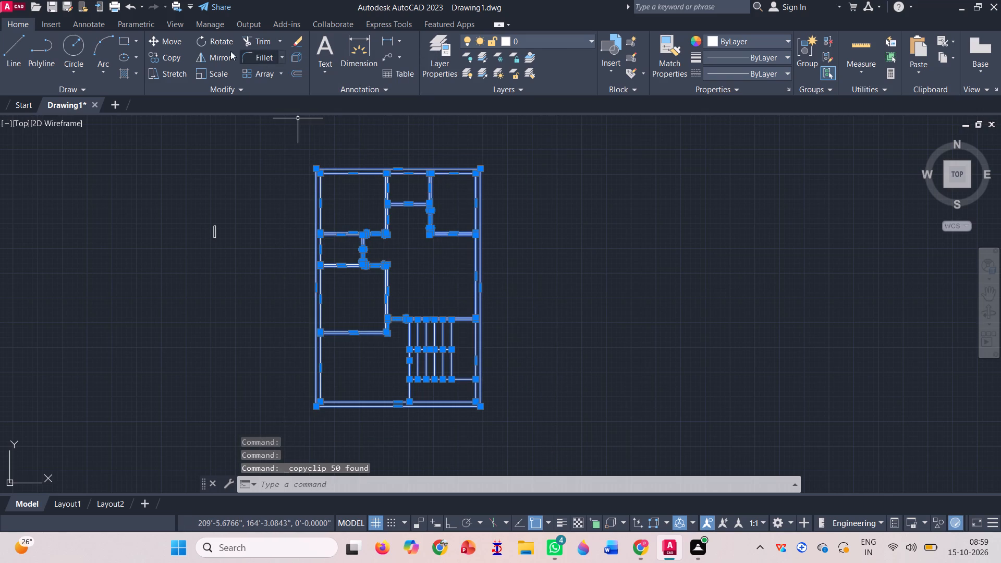
left_click(176, 54)
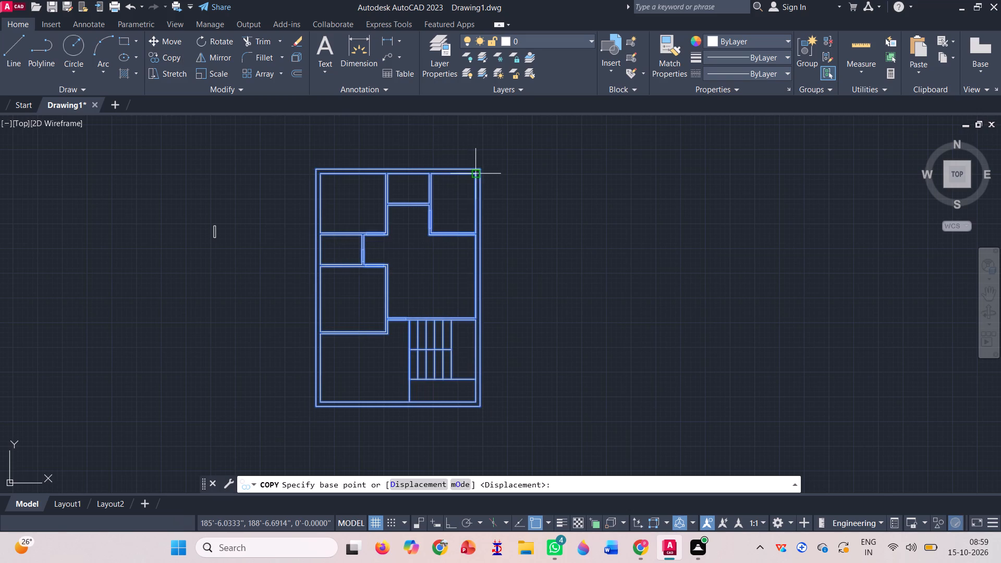
left_click(479, 168)
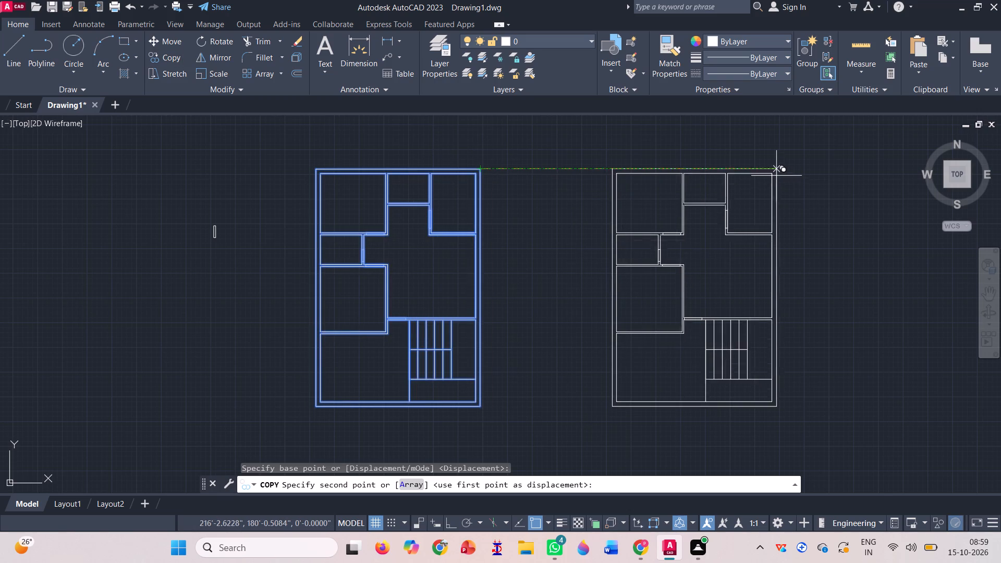
left_click(754, 167)
key("space")
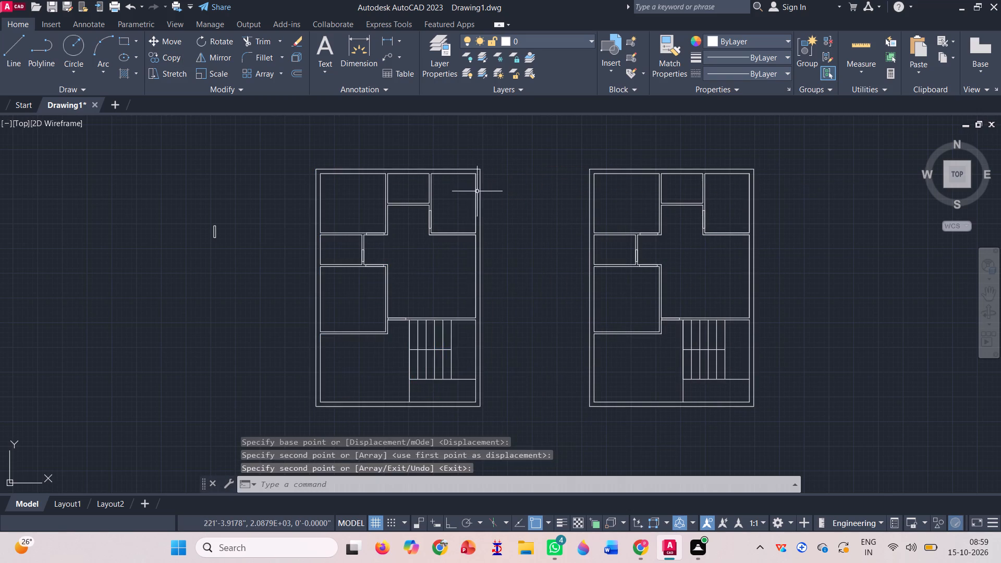
In the original plan, trim open the 3' doorways in the top-right room's left partition and in the partitions above and below the small room's passage.
left_click(256, 39)
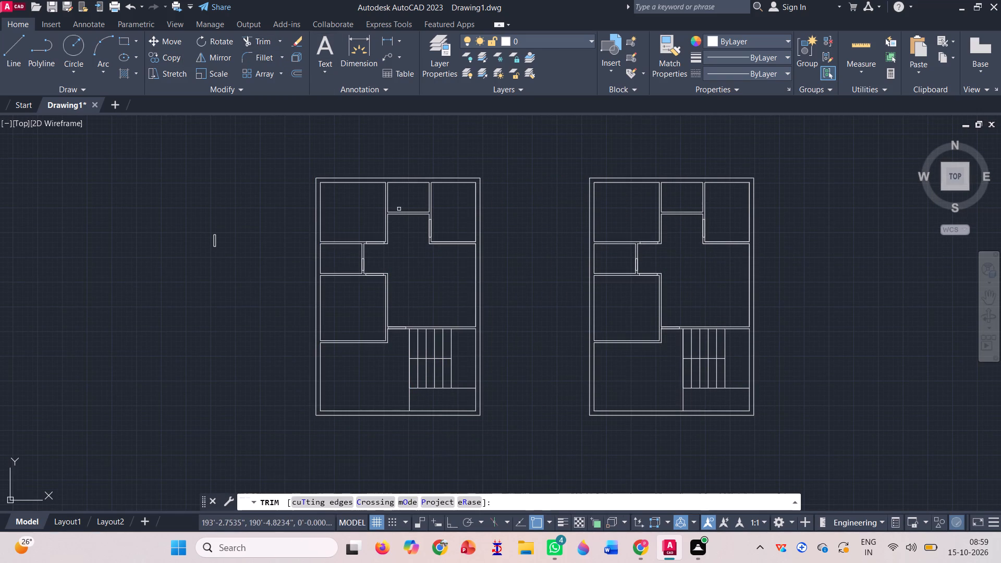
scroll(407, 214, "up", 2)
left_click(457, 260)
left_click(474, 260)
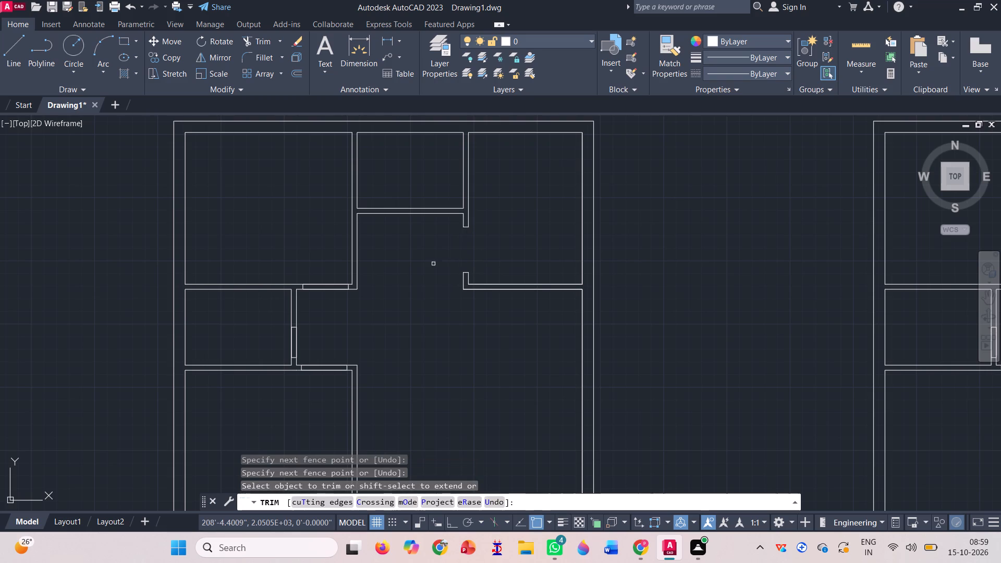
left_click(331, 278)
left_click(328, 394)
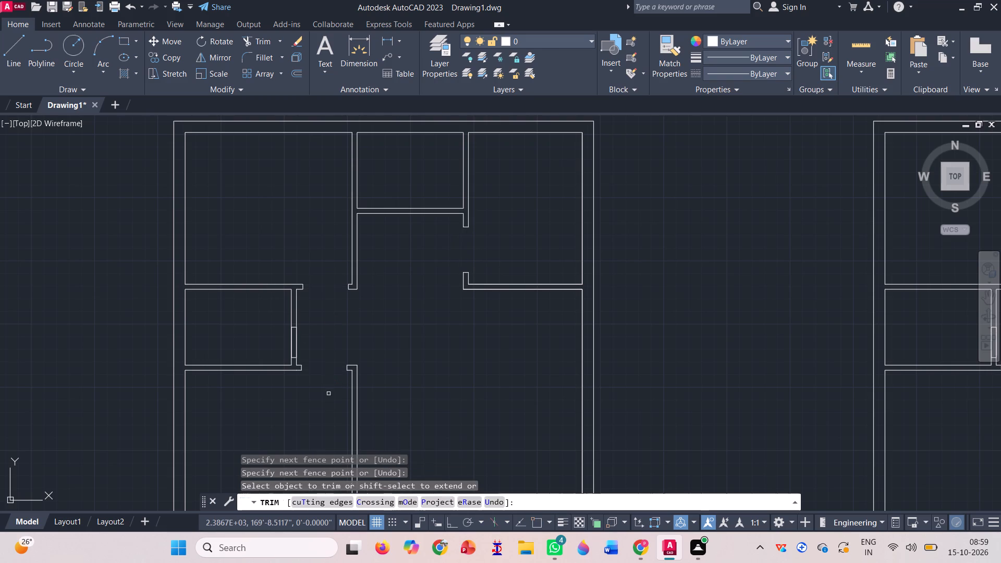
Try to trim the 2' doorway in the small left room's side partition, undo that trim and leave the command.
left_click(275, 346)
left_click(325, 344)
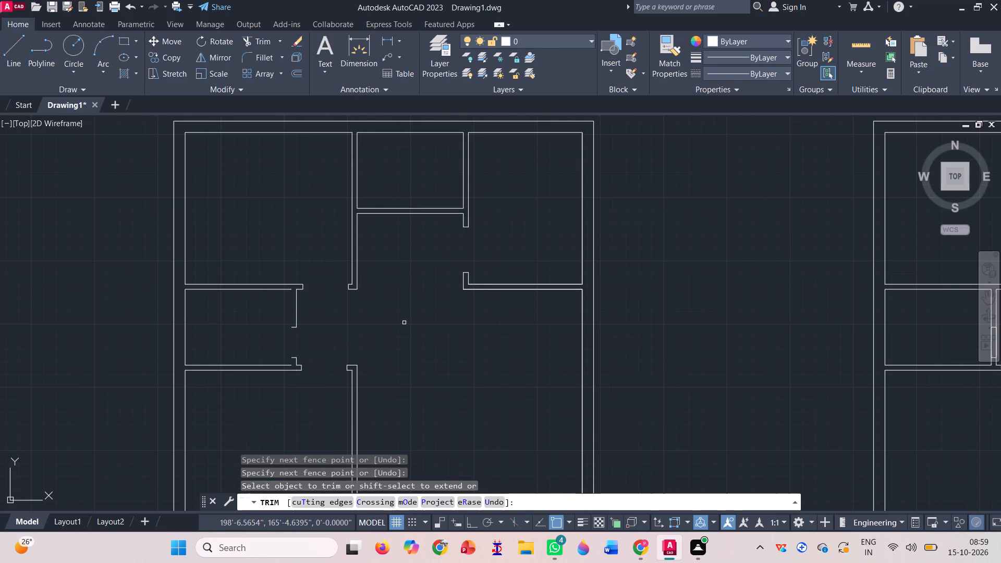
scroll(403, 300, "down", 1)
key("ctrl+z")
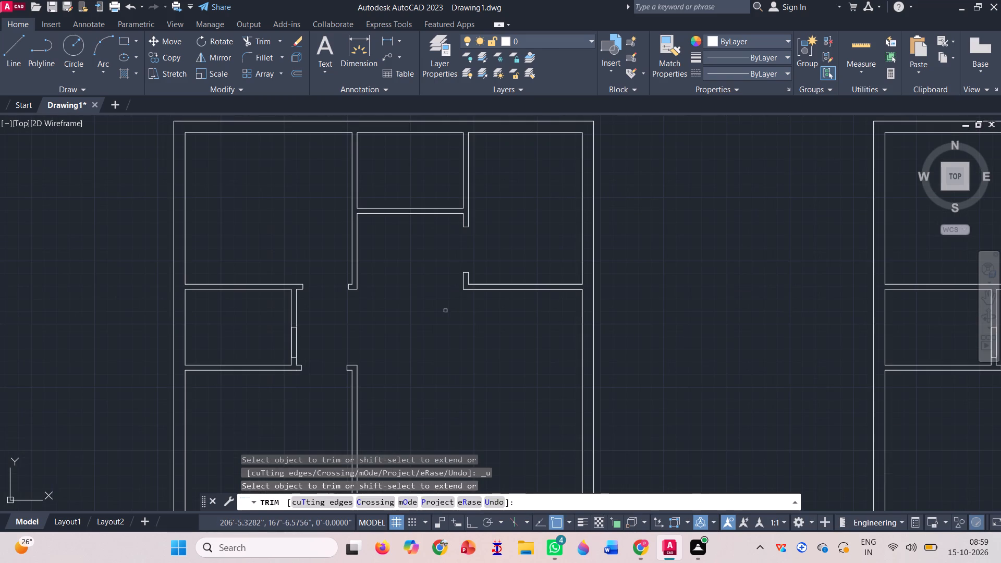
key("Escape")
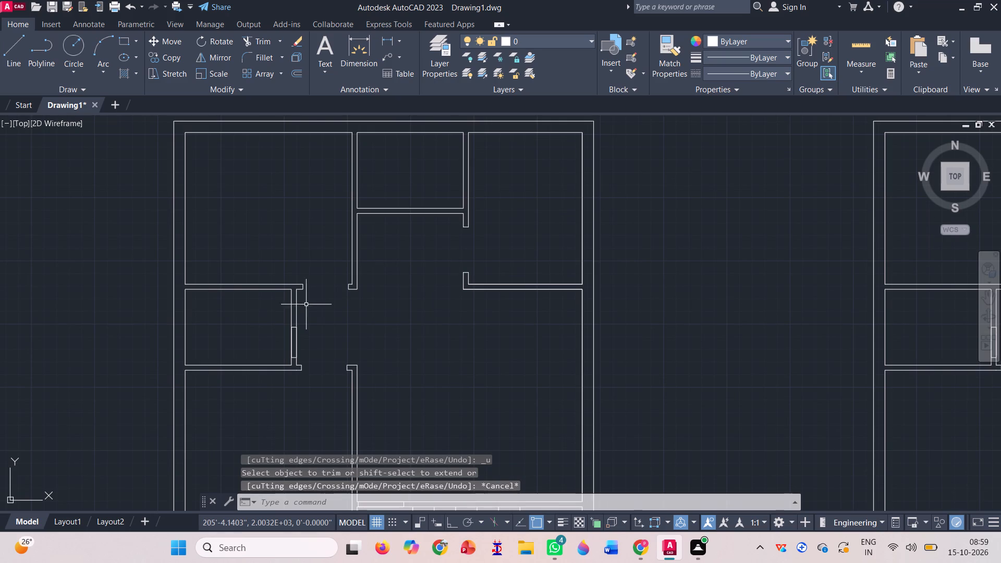
Trim both wall faces across the 2' doorway in the original plan's small left room's right-hand partition.
scroll(290, 345, "up", 3)
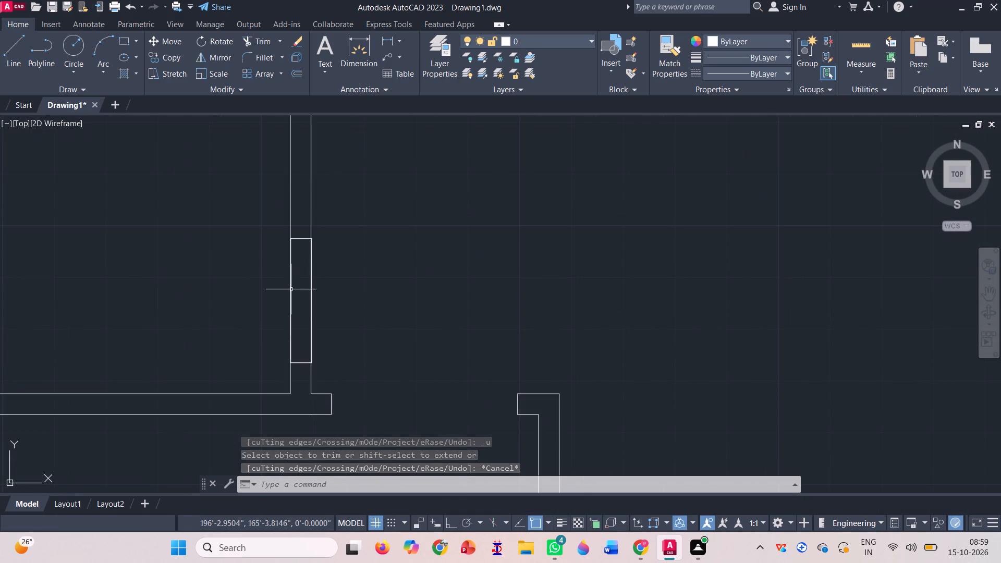
left_click(250, 40)
left_click(320, 307)
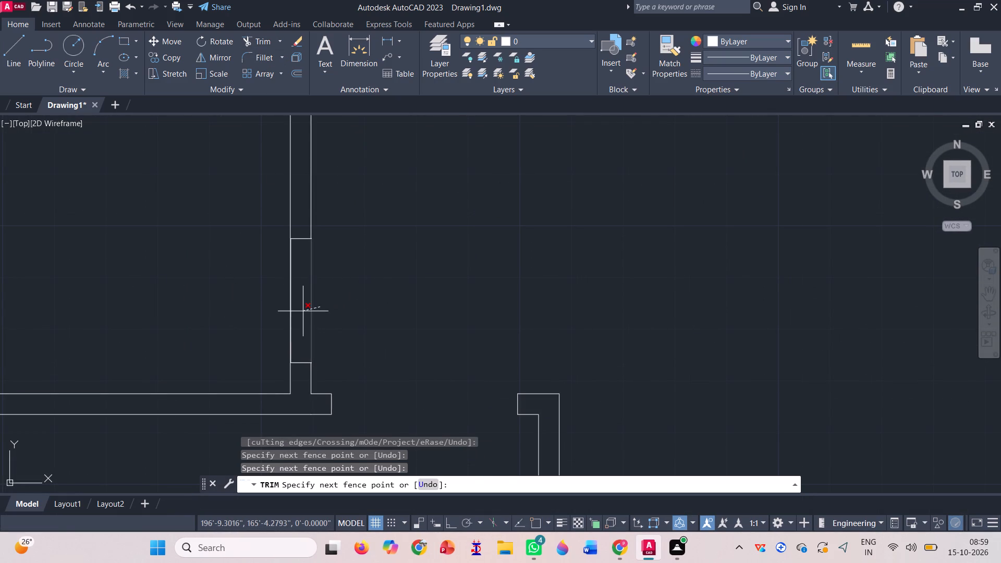
left_click(302, 311)
left_click(290, 300)
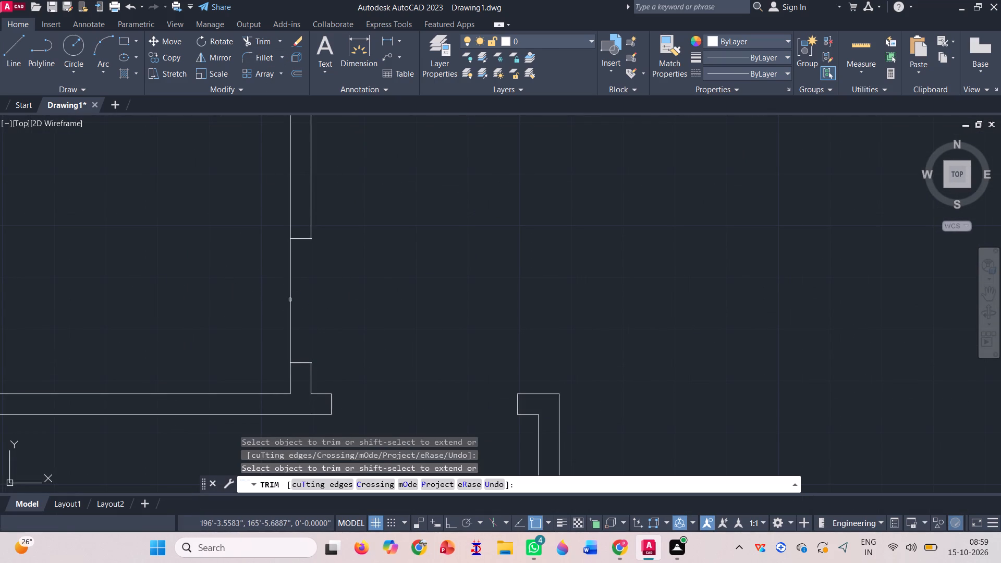
left_click(290, 300)
left_click(291, 300)
Trim open the 3' doorway in the partition above the staircase in the original plan.
scroll(301, 311, "down", 1)
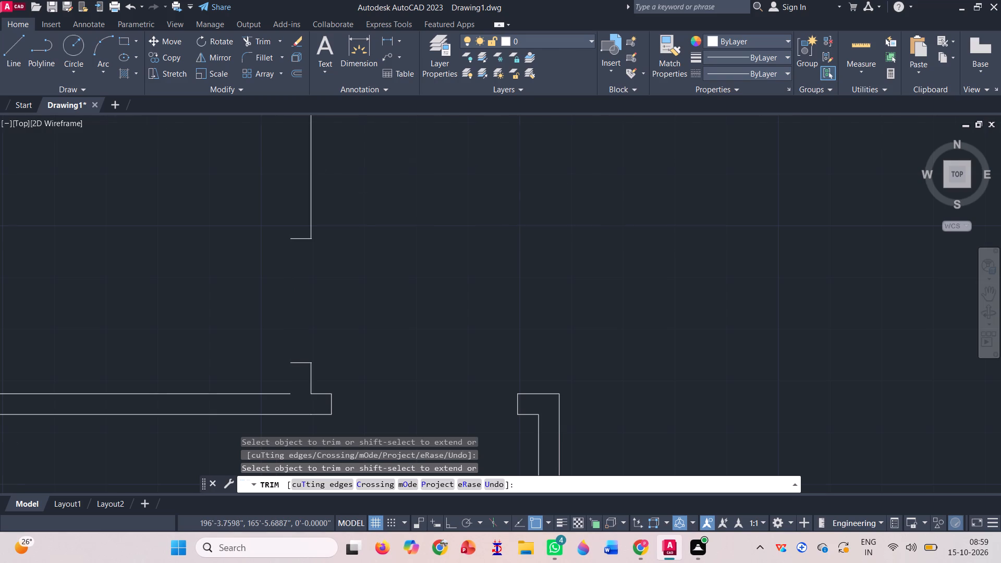
scroll(301, 311, "down", 1)
scroll(351, 270, "down", 3)
scroll(389, 356, "up", 4)
left_click(304, 316)
left_click(331, 226)
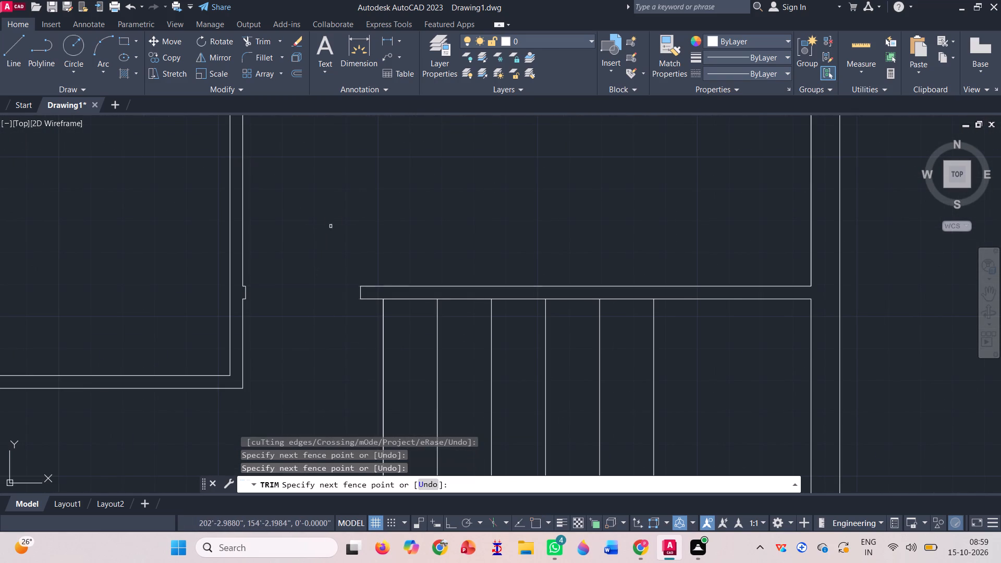
Redraw the small left room's missing partition face with a line from the upper wall down to the 2' doorway's upper jamb.
scroll(285, 392, "down", 2)
scroll(333, 283, "down", 2)
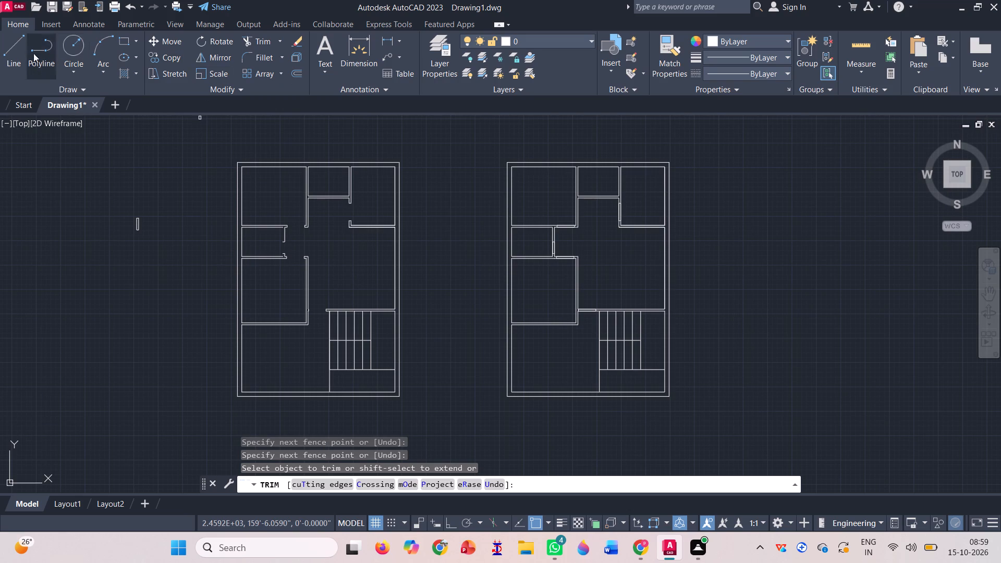
left_click(21, 45)
scroll(301, 235, "up", 2)
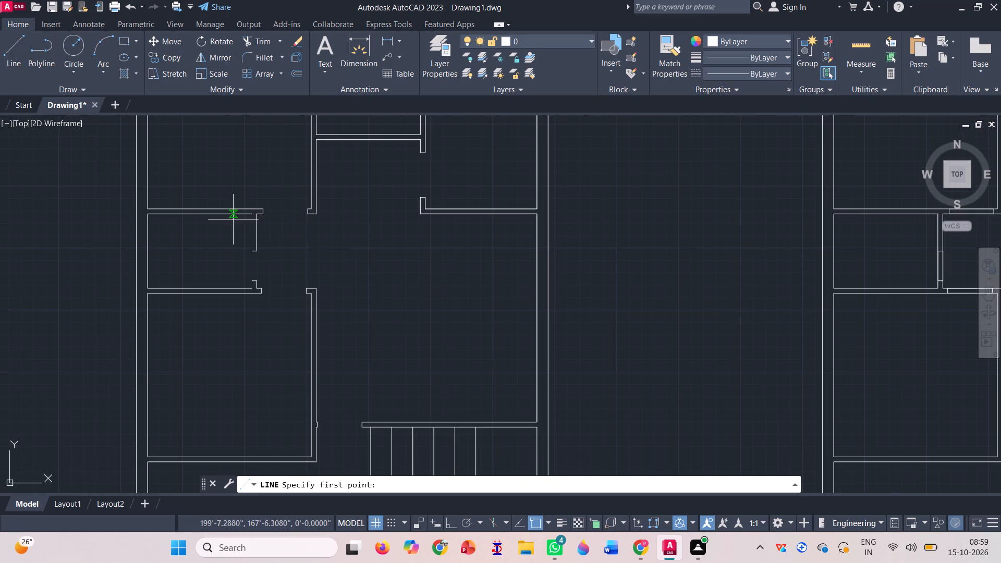
scroll(257, 218, "up", 2)
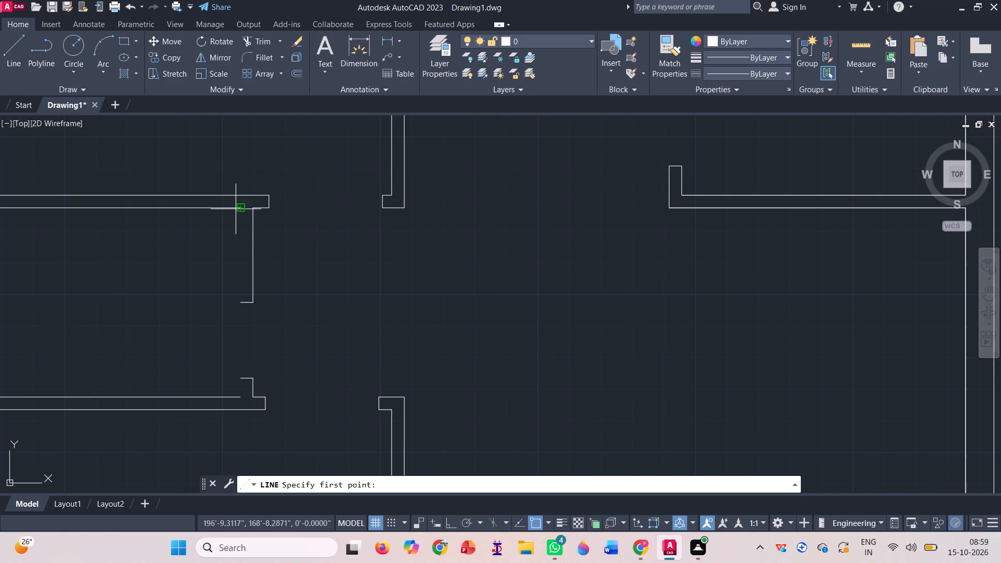
left_click(239, 207)
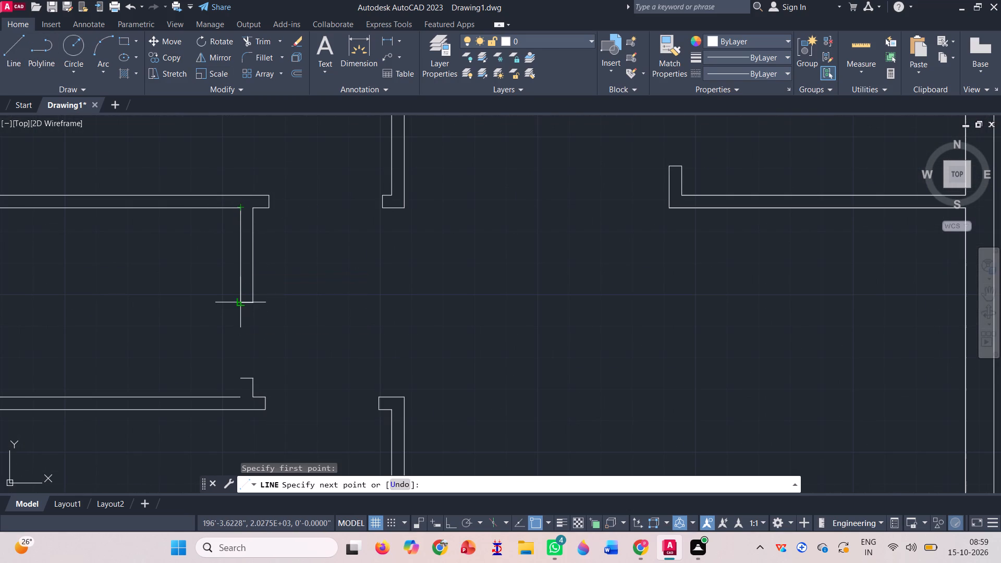
left_click(242, 299)
key("space")
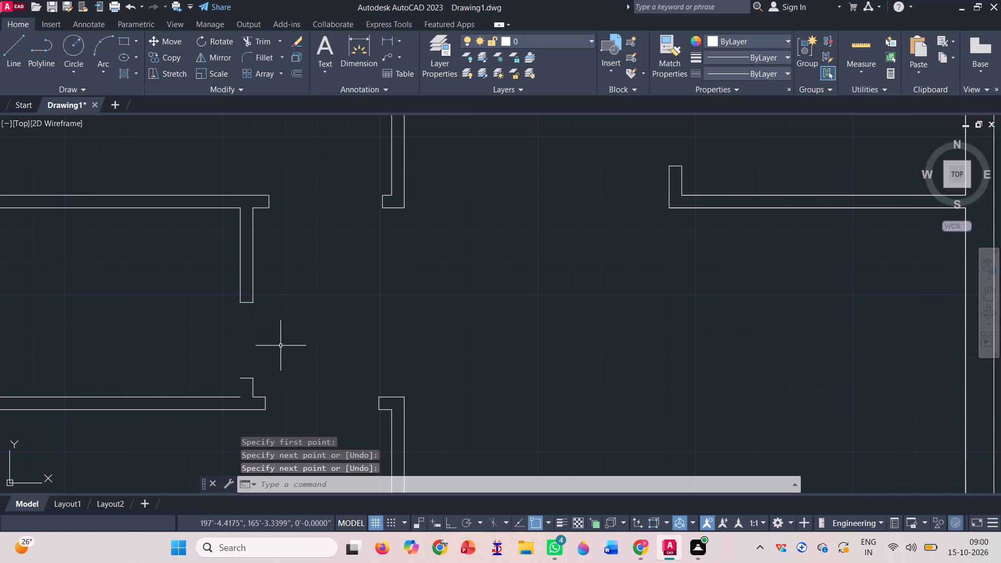
Draw a line from the small left room's lower wall up to the 2' doorway's lower jamb, closing the partition stub.
key("l")
key("Return")
scroll(243, 372, "up", 3)
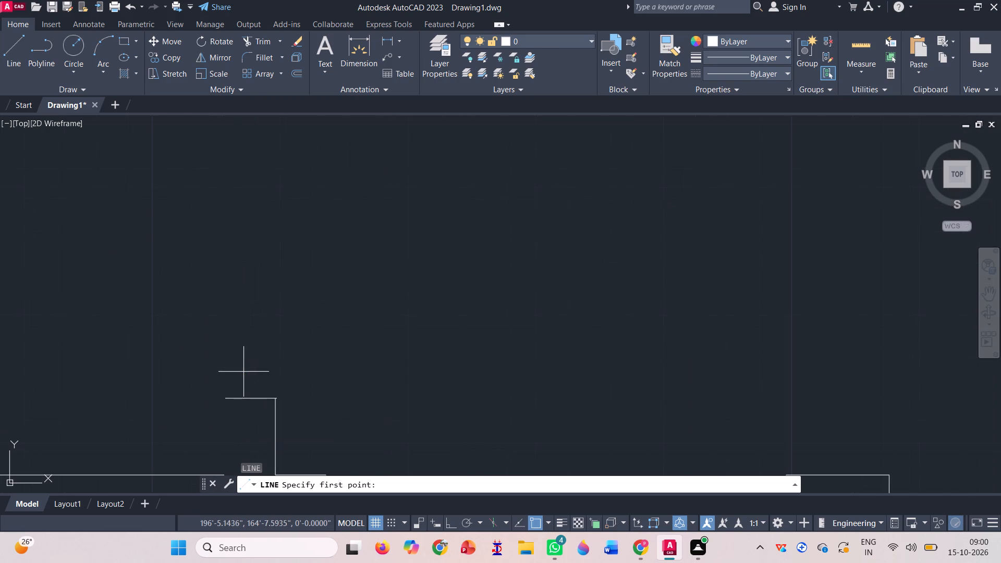
scroll(292, 253, "down", 2)
scroll(262, 332, "up", 3)
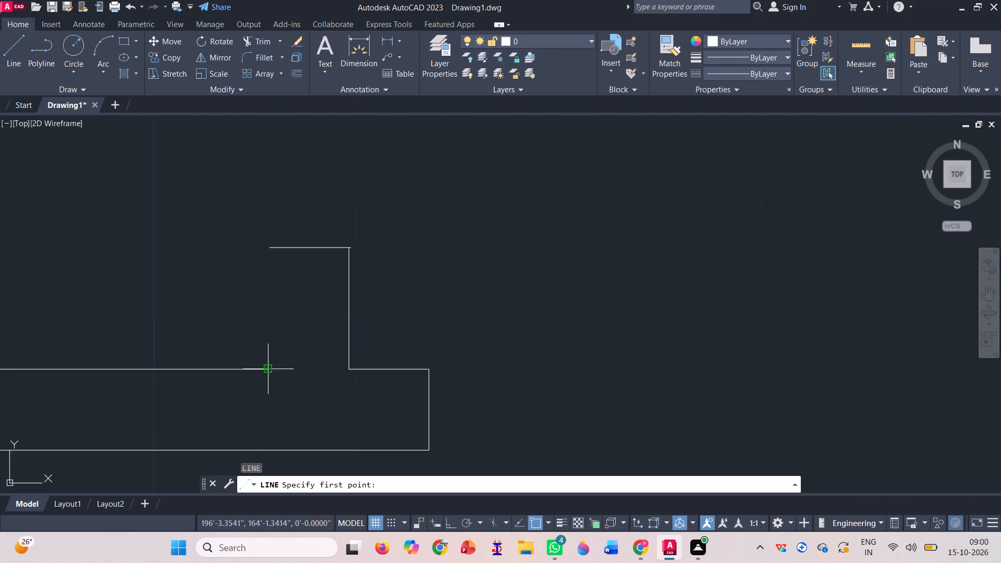
left_click(266, 369)
left_click(271, 247)
key("space")
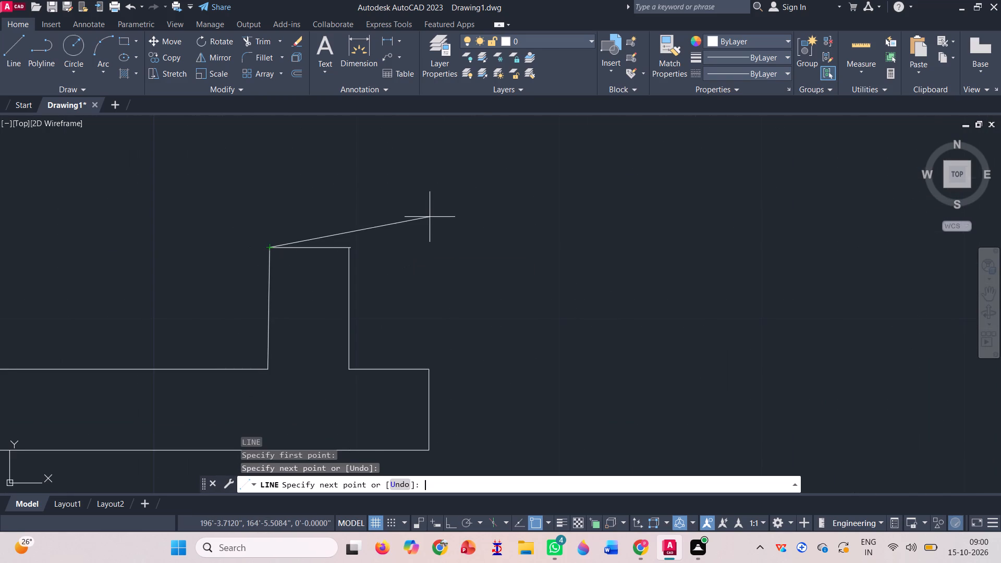
Trim the end of the 2' doorway's lower jamb line that overhangs the partition's right face.
scroll(420, 235, "down", 2)
scroll(389, 279, "down", 2)
scroll(391, 262, "up", 6)
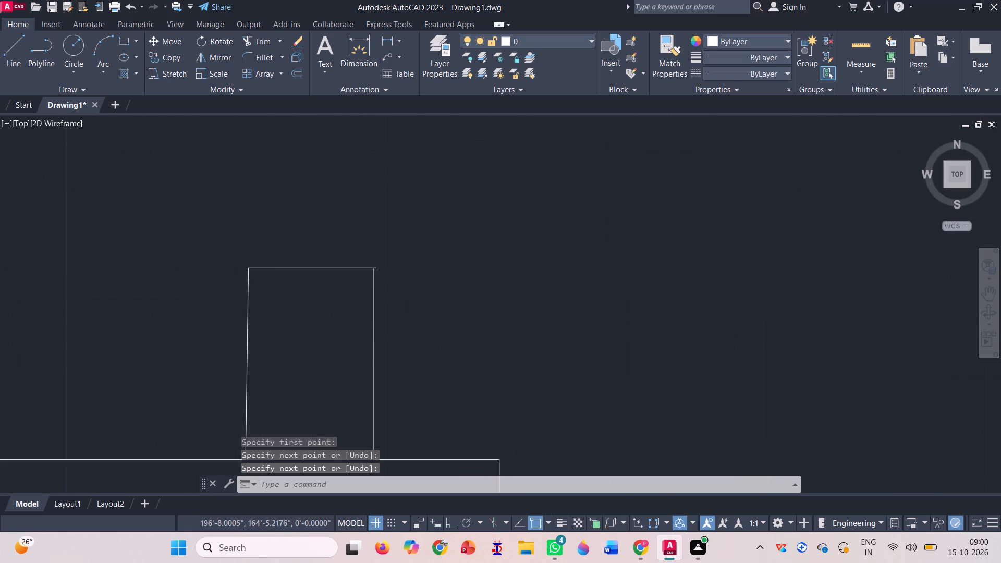
left_click(250, 36)
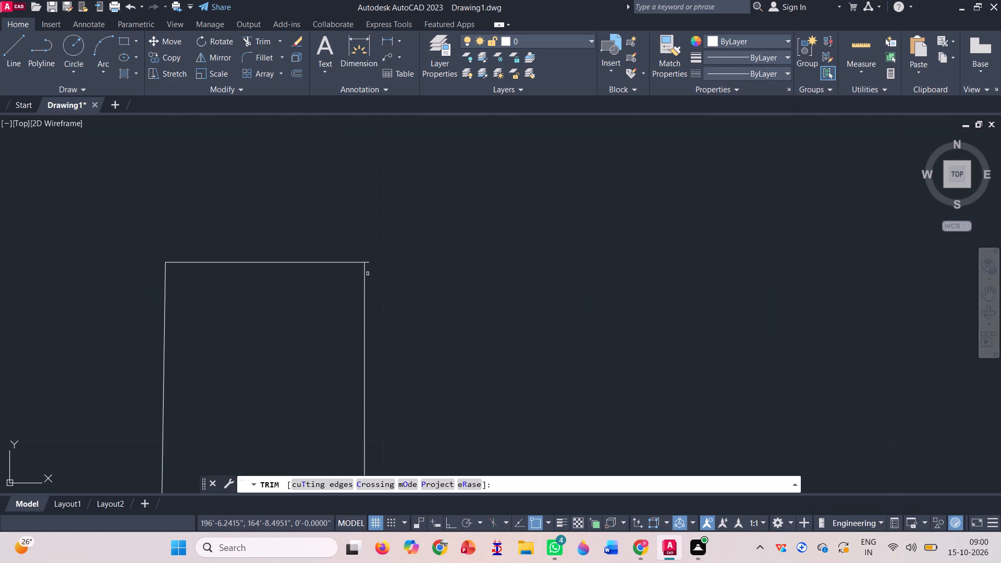
scroll(367, 273, "up", 3)
left_click(352, 210)
left_click(359, 264)
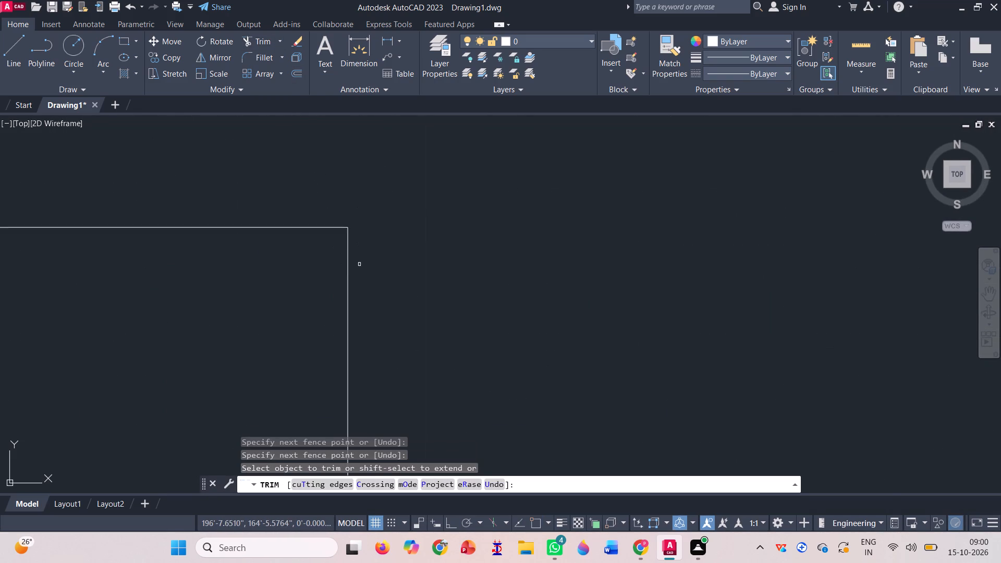
Trim the end of the 2' doorway's upper jamb line that overhangs the partition's right face, and leave the command.
scroll(484, 304, "down", 2)
scroll(107, 278, "up", 4)
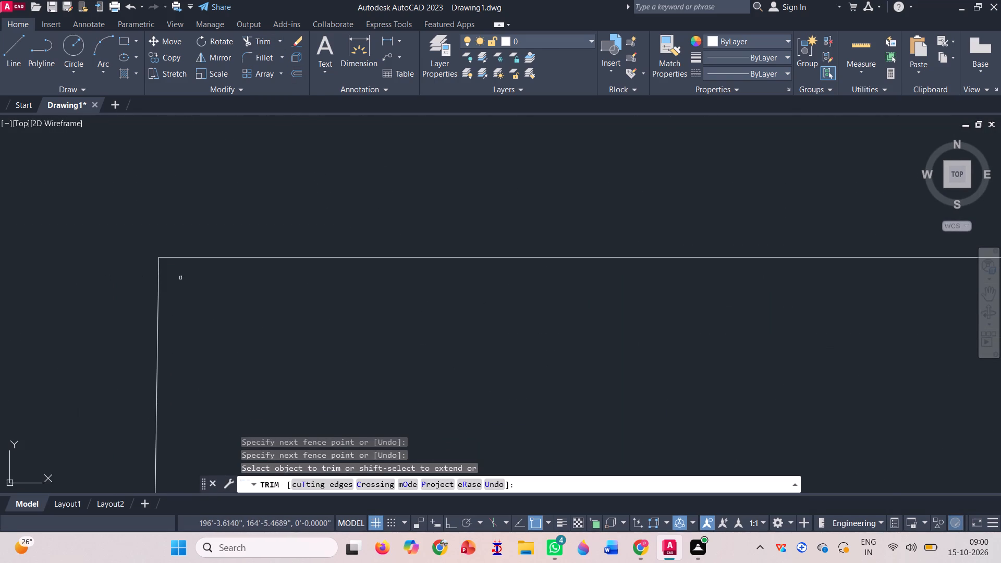
scroll(306, 281, "down", 6)
scroll(363, 299, "down", 4)
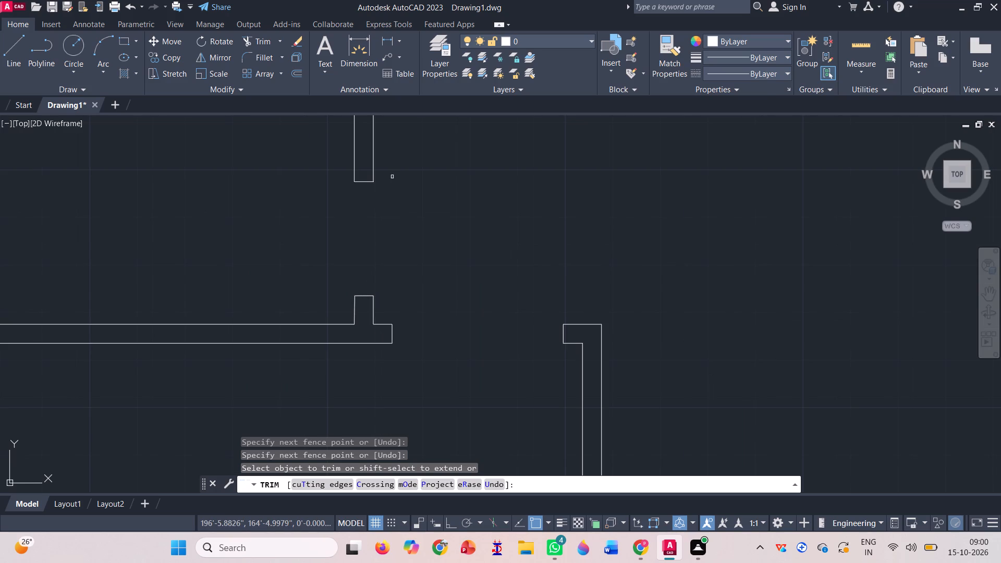
scroll(349, 184, "up", 3)
scroll(433, 163, "up", 3)
scroll(462, 213, "up", 2)
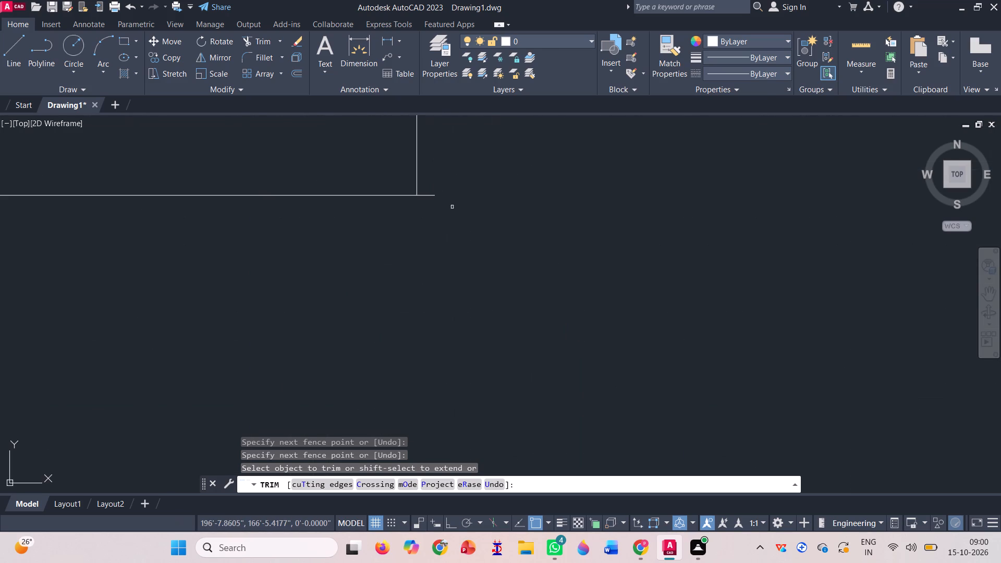
left_click(428, 185)
left_click(440, 247)
scroll(465, 262, "down", 2)
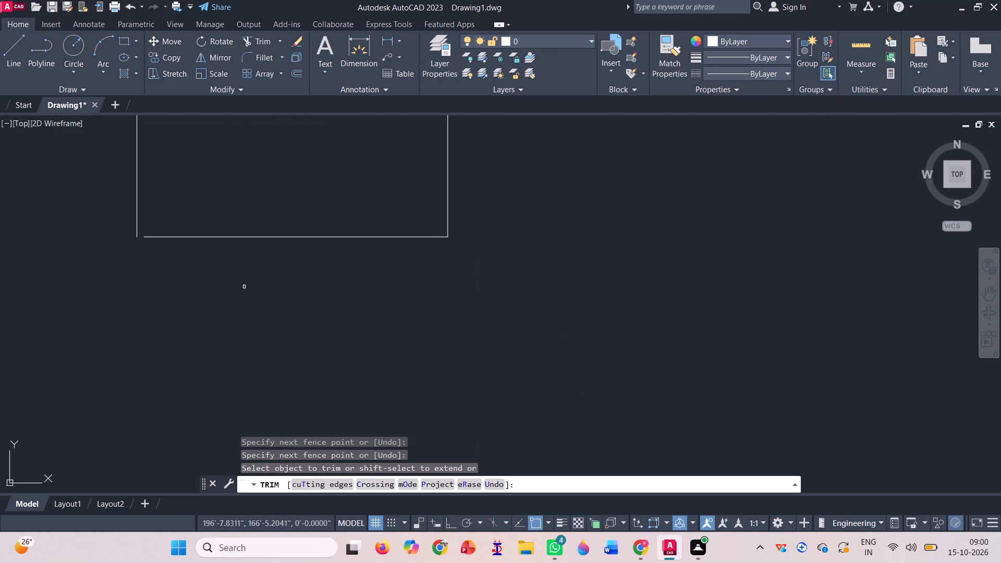
key("Escape")
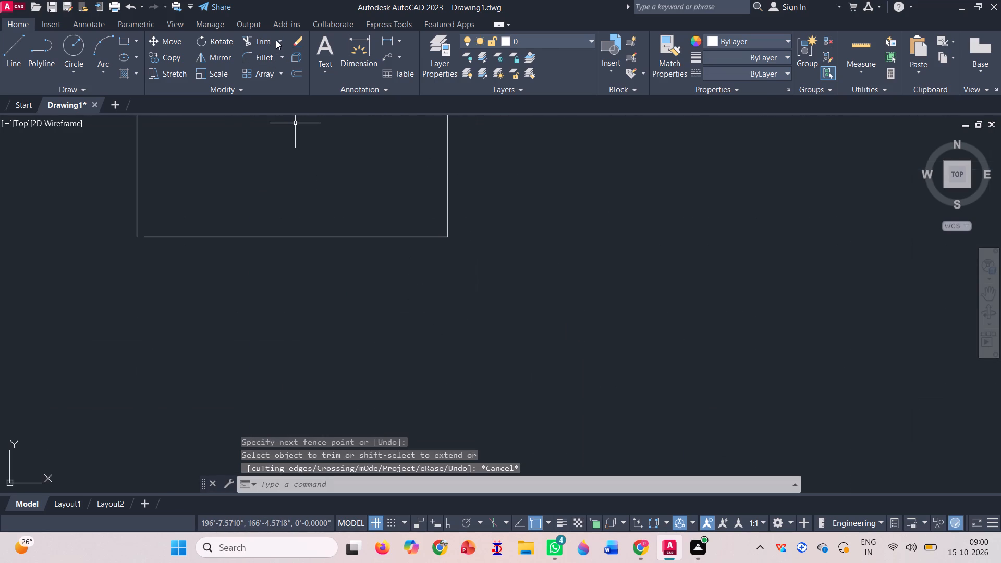
Extend the 2' doorway's upper jamb line to the partition's left face, check the lower jamb's corner and end extending.
left_click(283, 45)
left_click(280, 84)
left_click(155, 242)
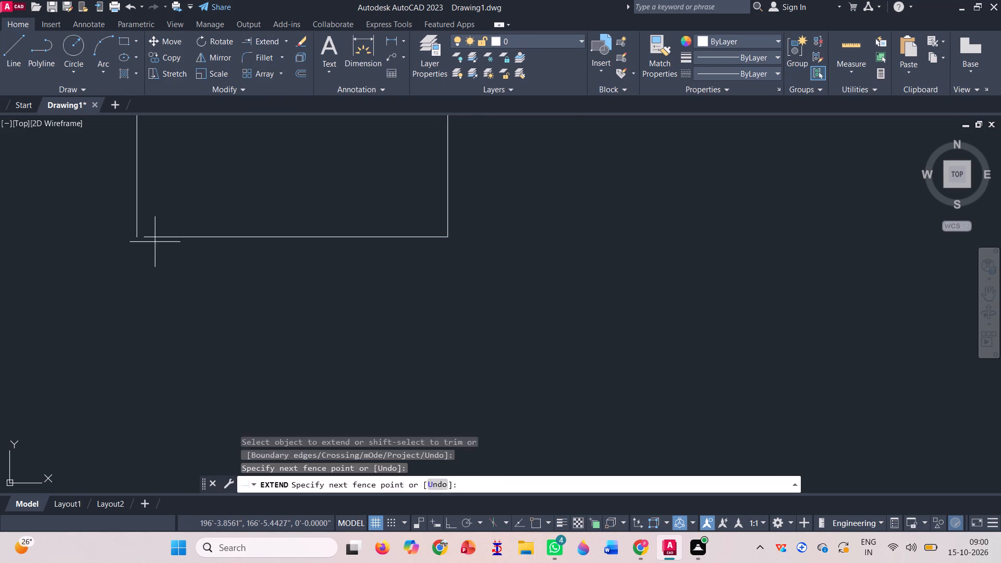
left_click(158, 214)
scroll(162, 212, "down", 3)
scroll(236, 156, "down", 2)
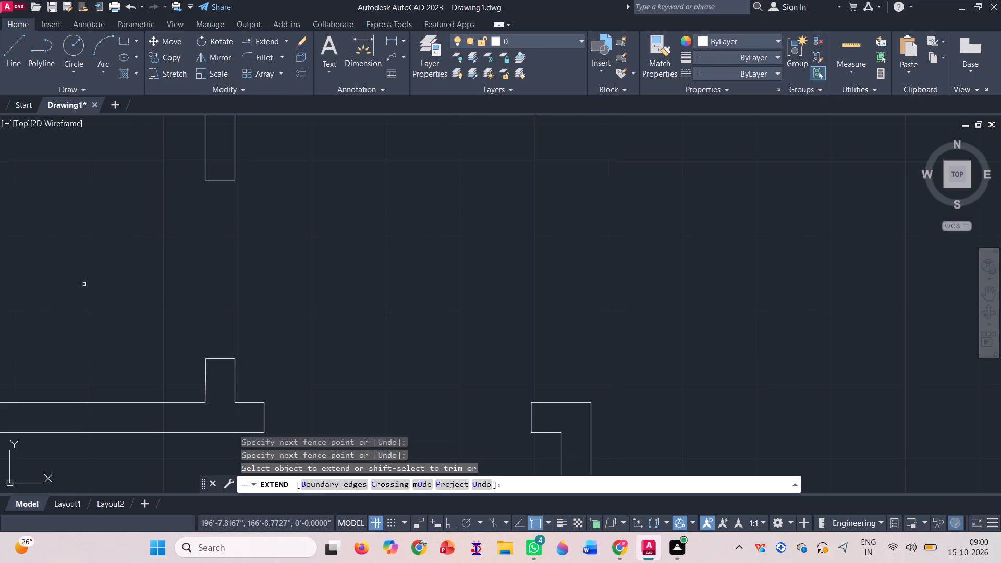
scroll(217, 392, "up", 3)
scroll(158, 256, "up", 5)
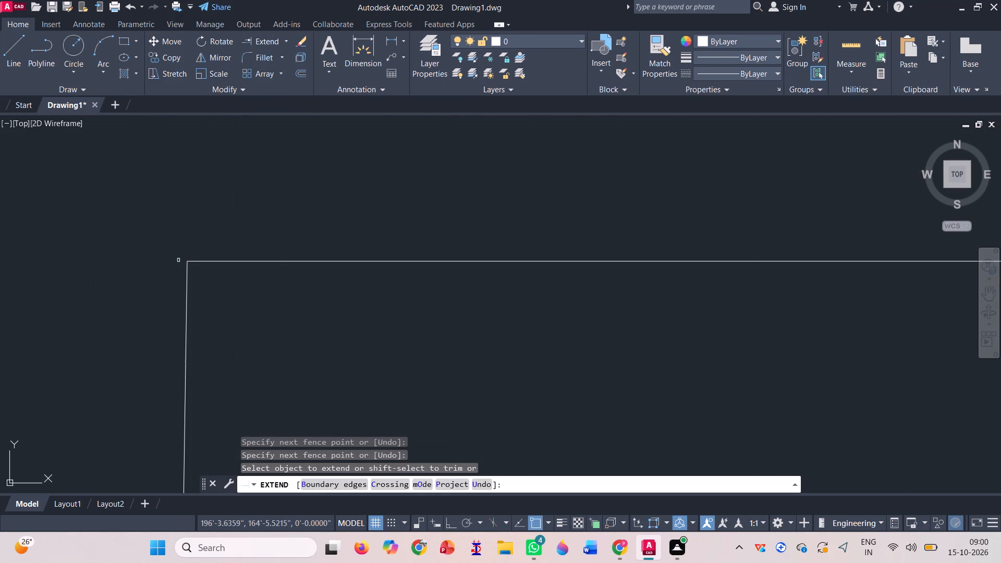
scroll(199, 267, "down", 3)
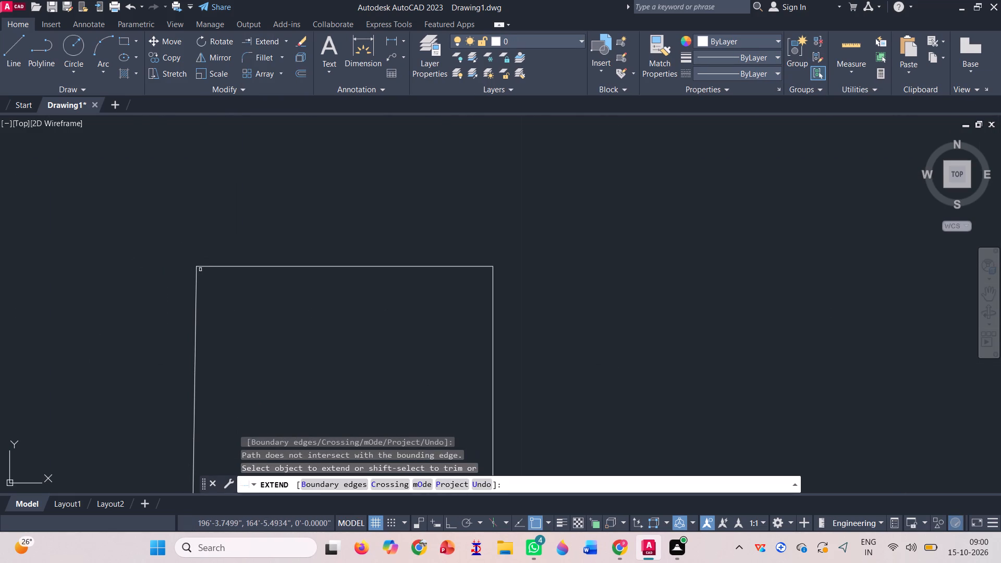
key("Escape")
Rotate the loose 2' rectangle beside the original plan 90° counterclockwise about its upper end with Ortho on, making it horizontal.
scroll(328, 264, "down", 3)
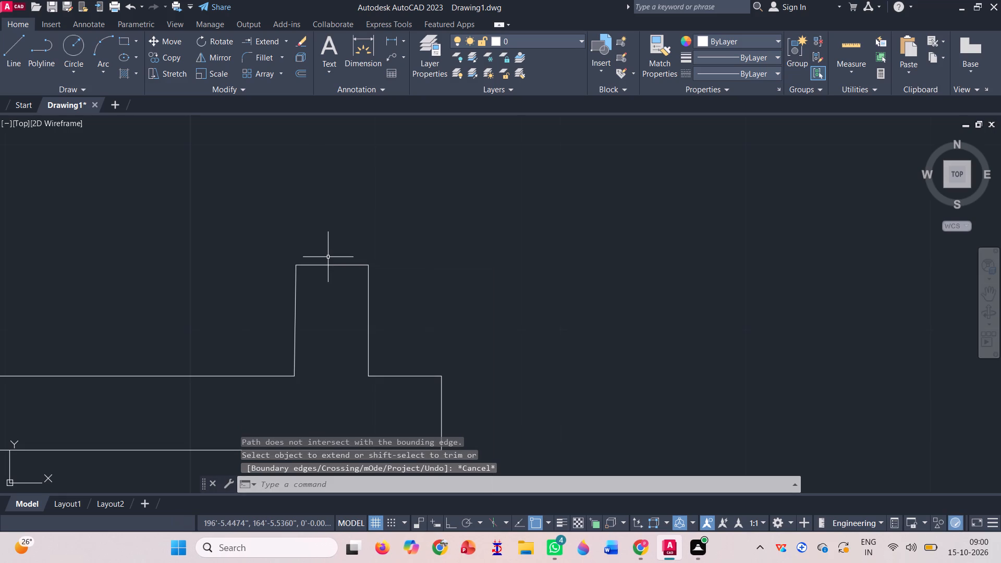
scroll(328, 257, "down", 4)
scroll(430, 262, "down", 1)
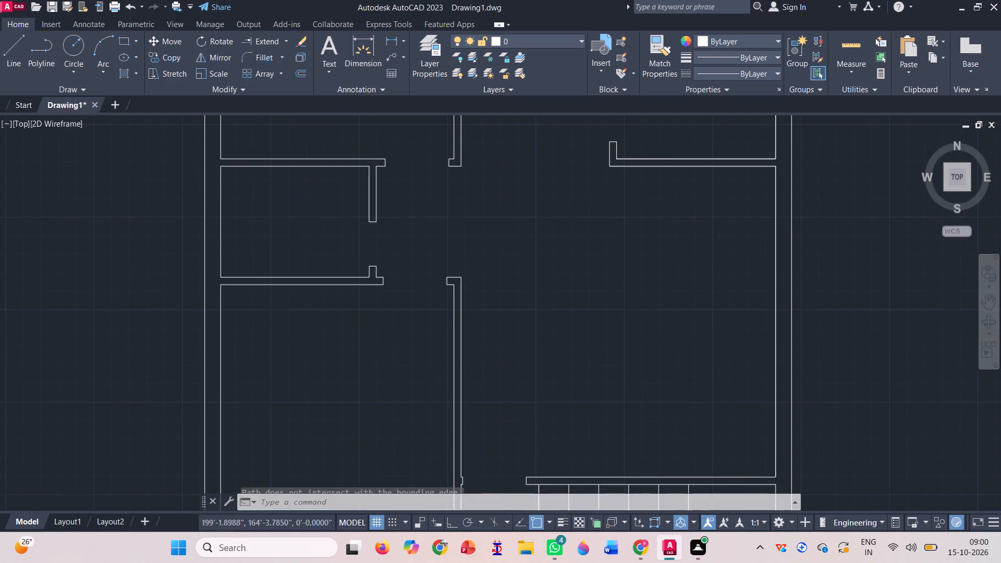
scroll(238, 276, "down", 3)
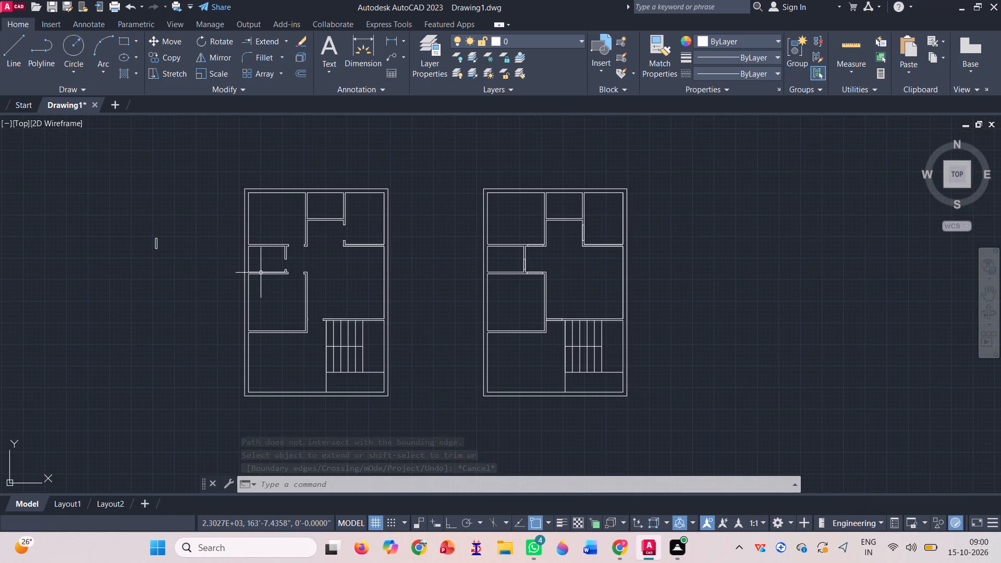
left_click(210, 36)
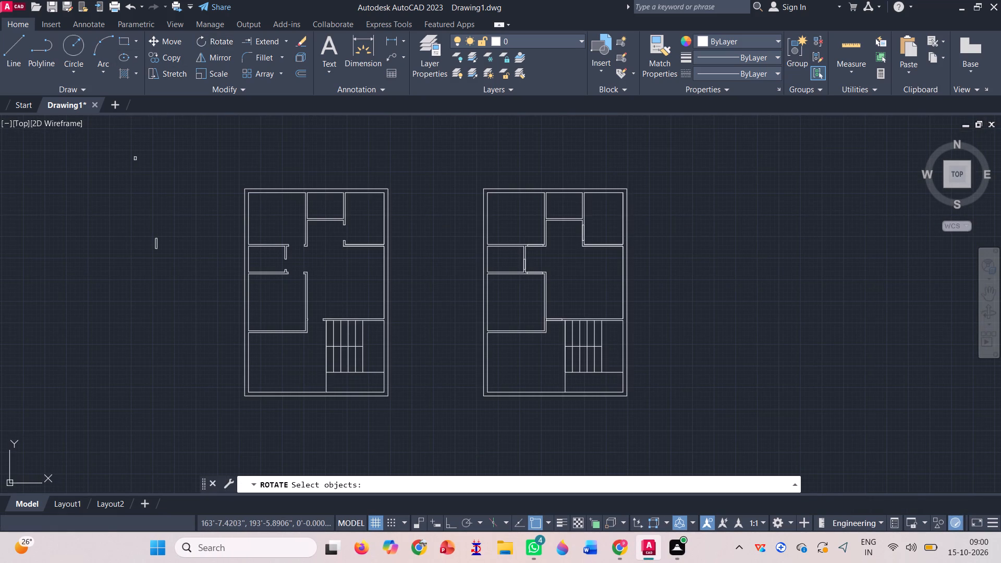
scroll(140, 201, "up", 1)
left_click(168, 266)
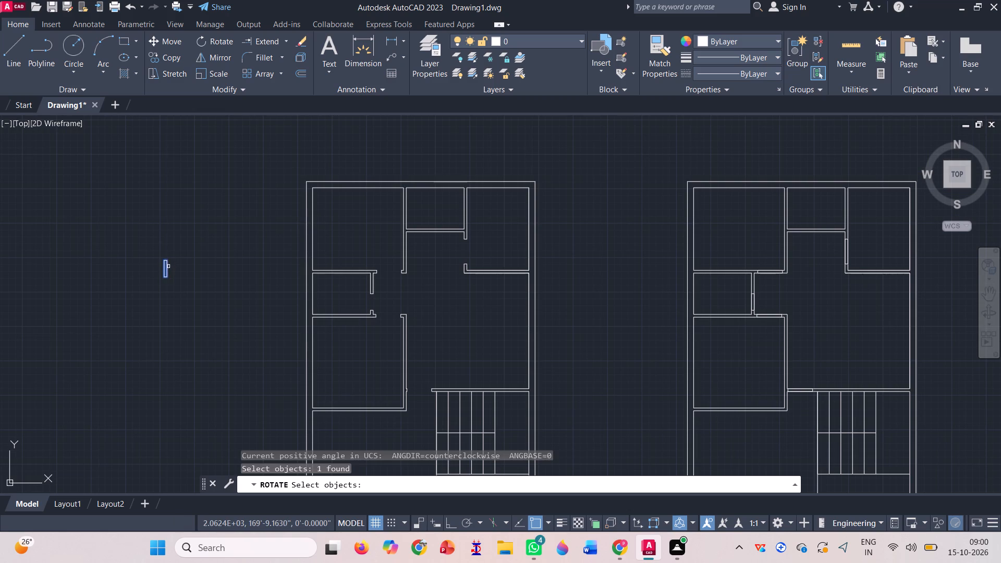
key("space")
left_click(162, 262)
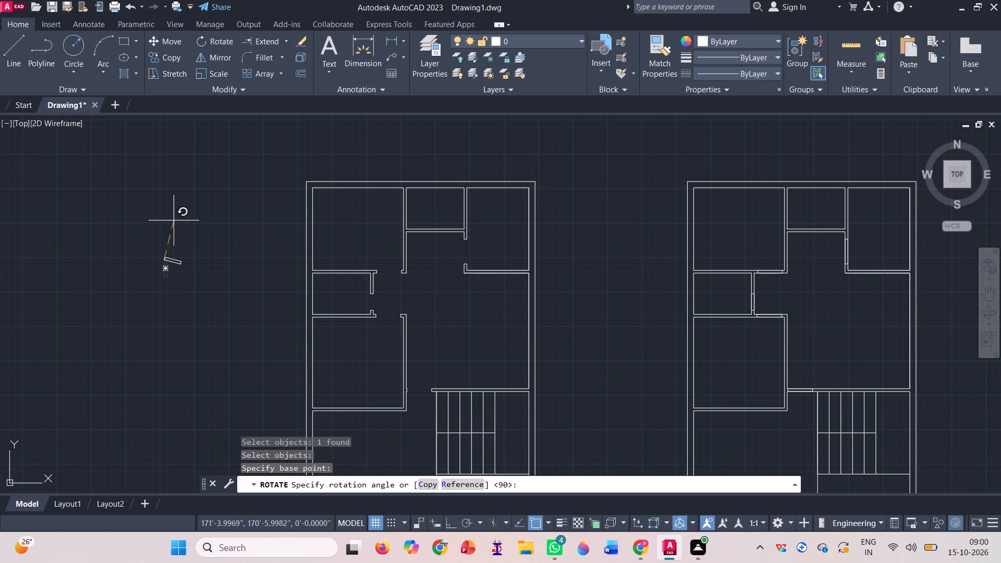
key("F8")
left_click(150, 193)
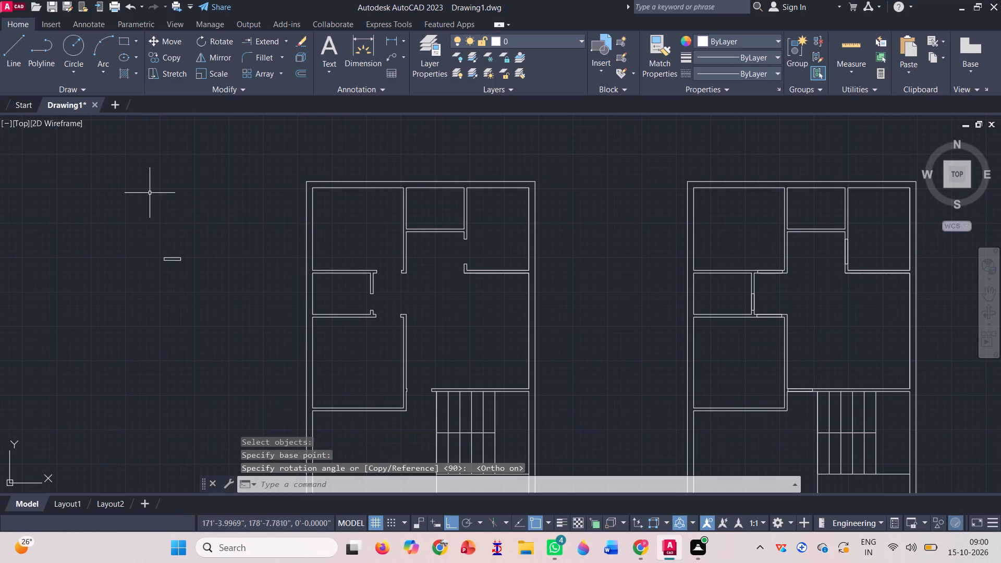
Copy the loose 2' rectangle into the original plan's partition below the top middle room, near its left end, with Ortho off.
left_click(170, 62)
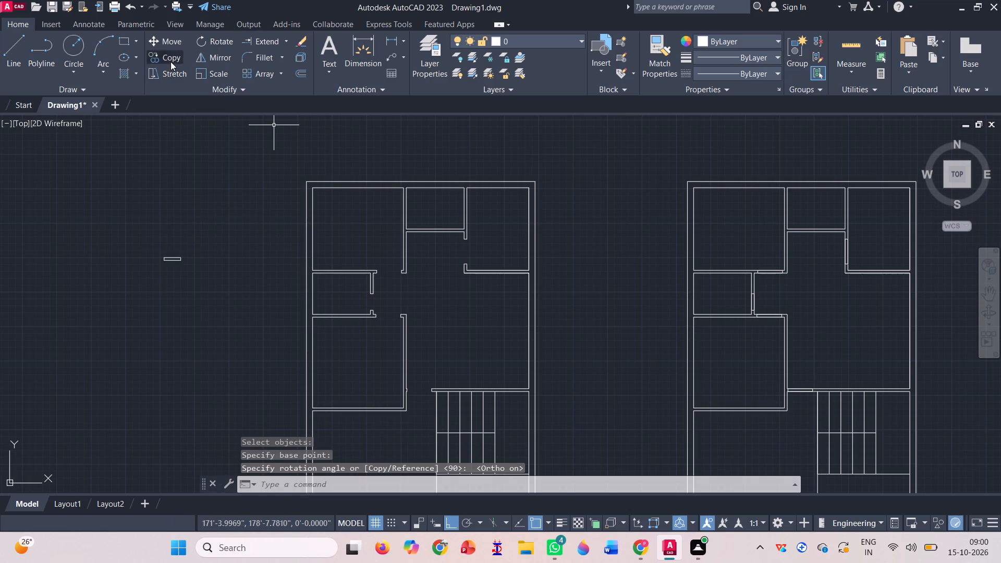
left_click(174, 261)
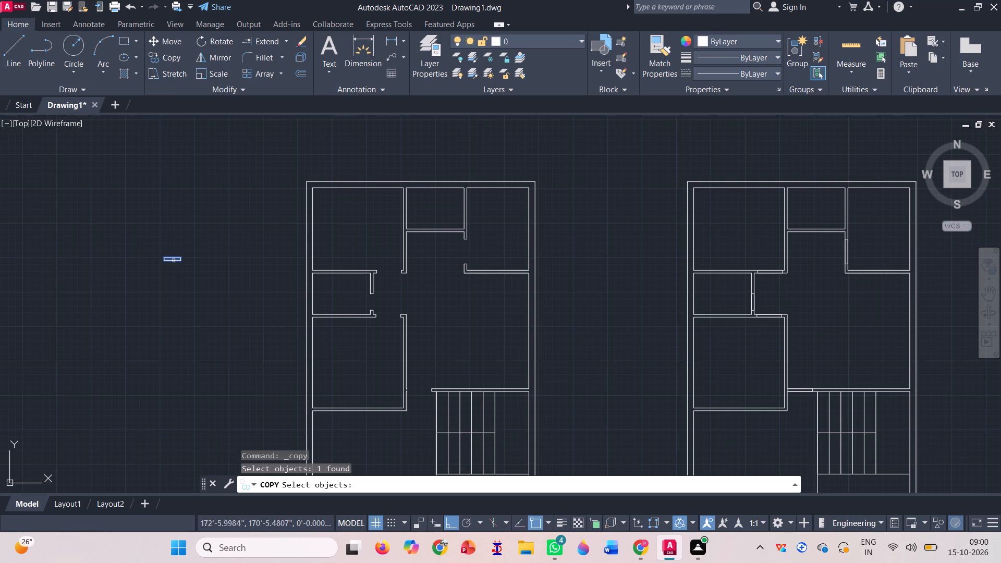
key("space")
scroll(167, 258, "up", 7)
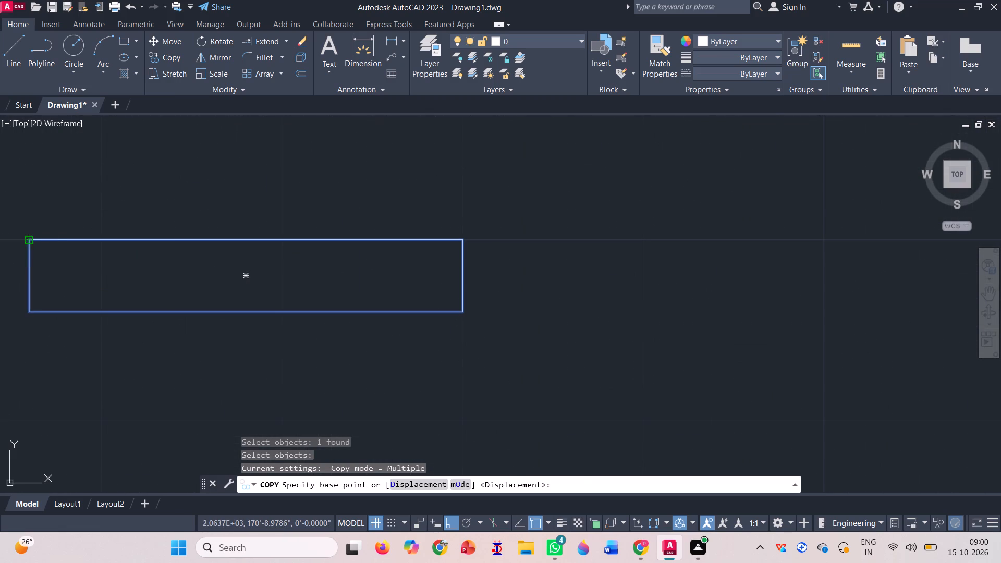
left_click(26, 241)
scroll(70, 266, "down", 7)
key("F8")
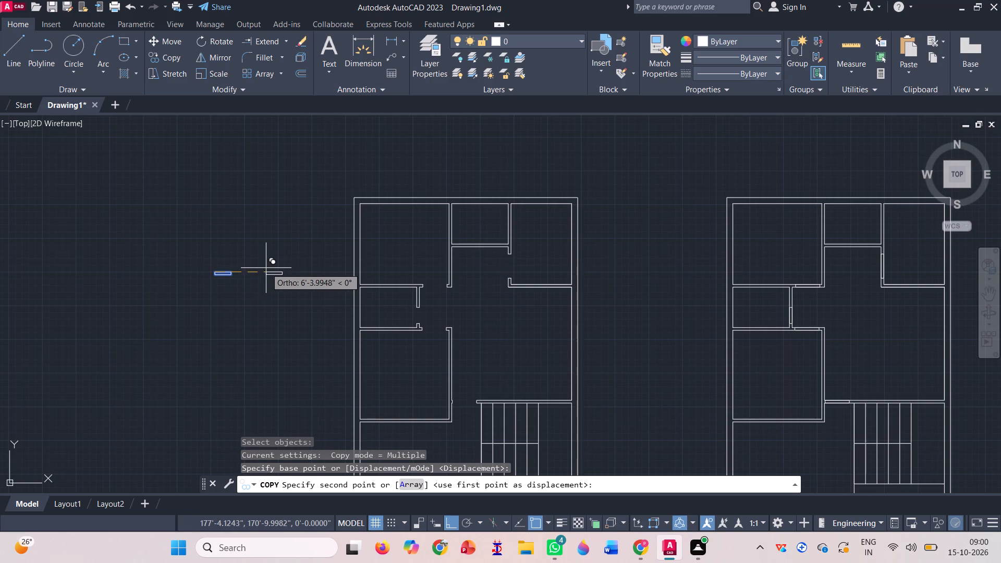
scroll(494, 238, "up", 2)
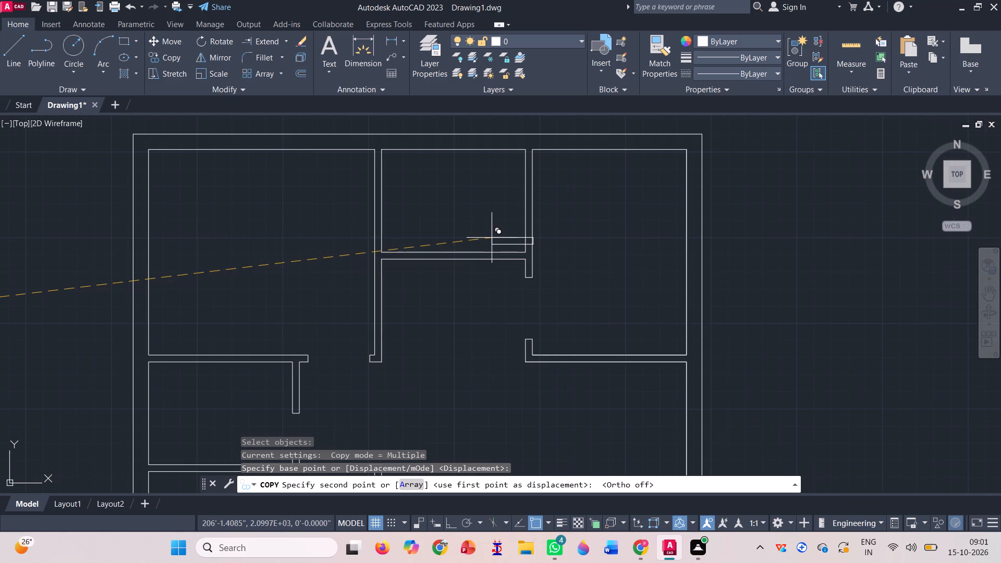
scroll(442, 247, "up", 2)
scroll(300, 265, "up", 2)
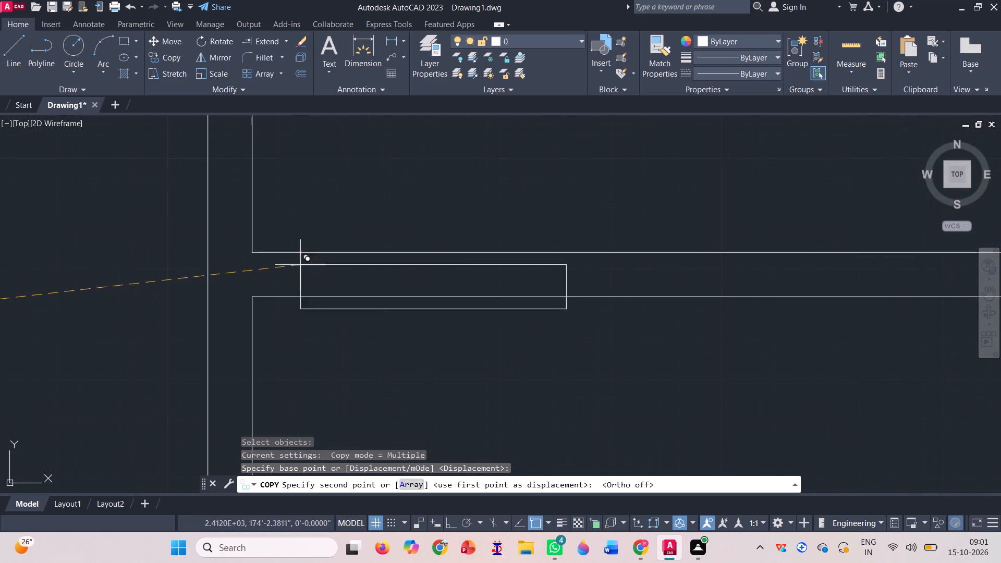
left_click(262, 253)
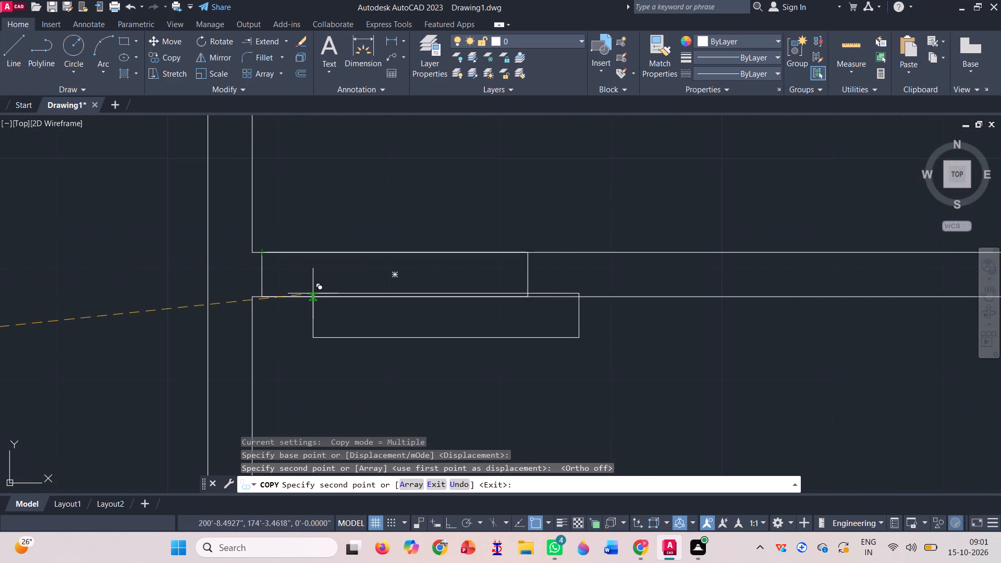
key("space")
Trim both partition lines between the copied rectangle's ends to open the 2' doorway below the top middle room.
left_click(284, 43)
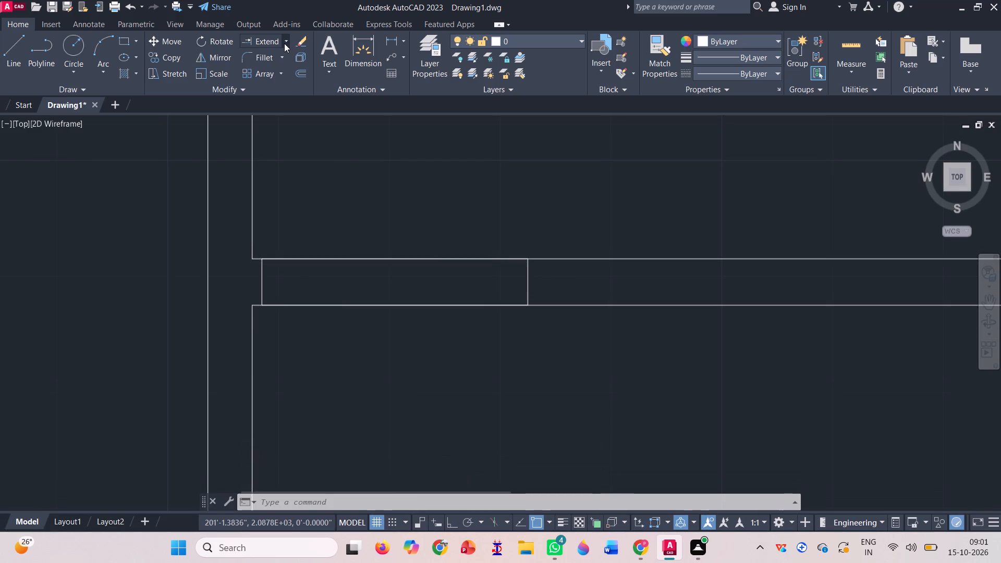
left_click(272, 56)
left_click(344, 198)
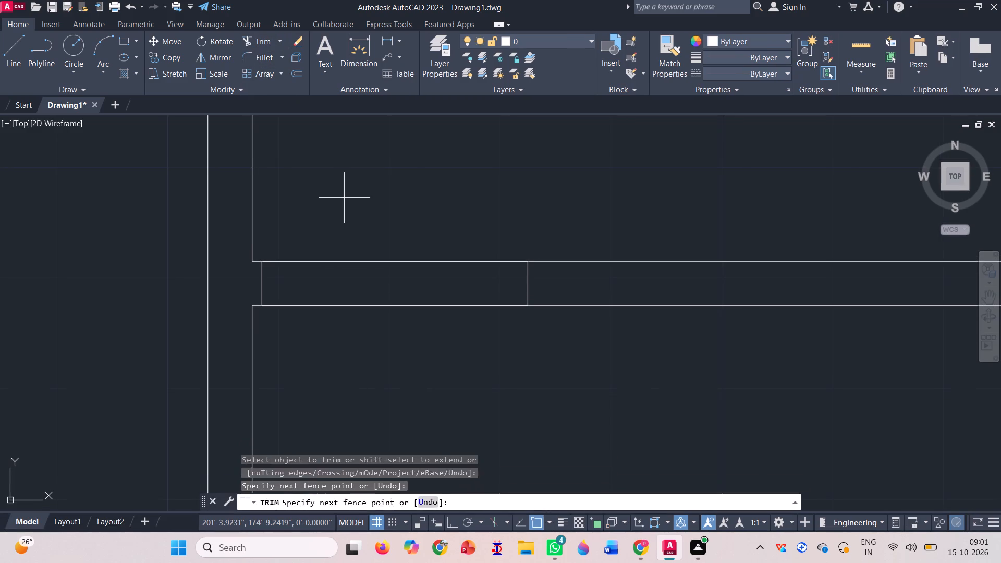
left_click(361, 357)
scroll(372, 249, "down", 6)
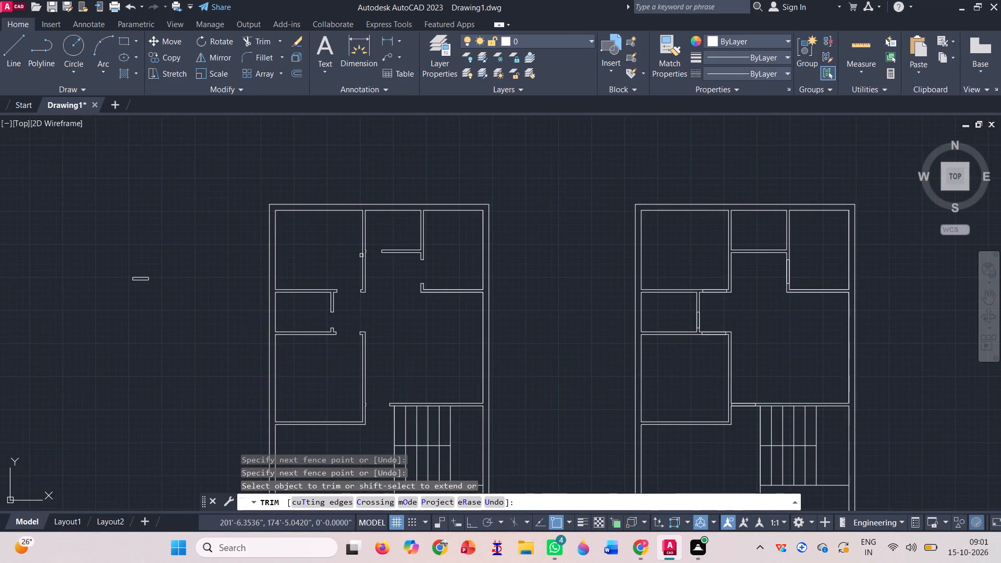
scroll(385, 179, "down", 1)
key("Escape")
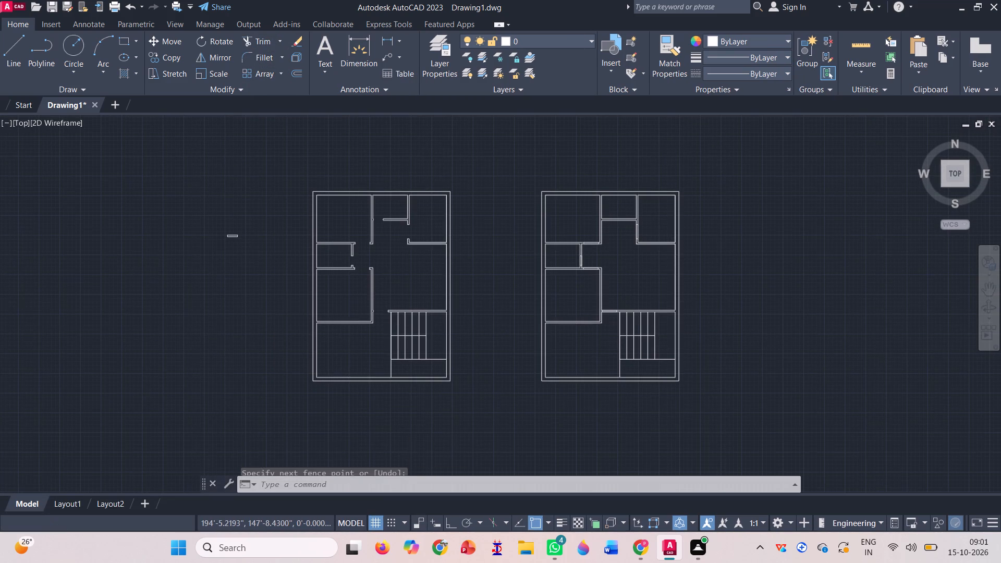
Copy the original plan's two bottom outer wall lines up so the inner one lies on the line at the foot of the stairs.
scroll(357, 413, "up", 2)
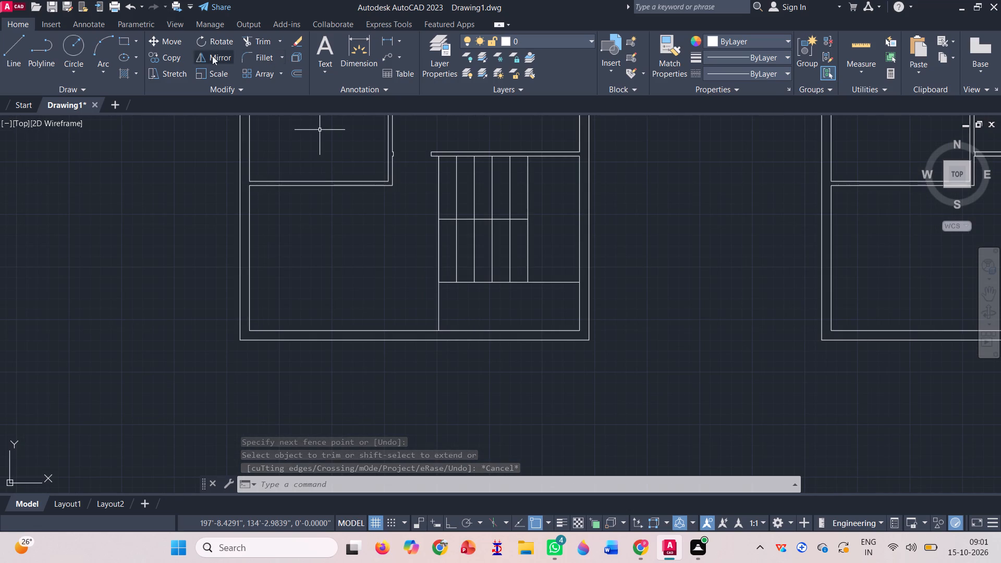
left_click(162, 55)
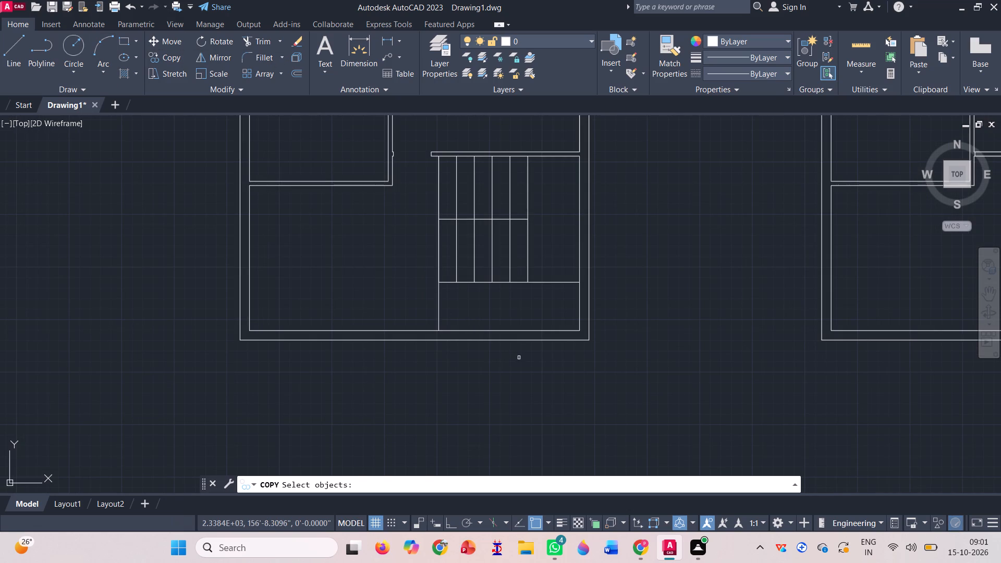
left_click(519, 364)
left_click(511, 333)
left_click(511, 333)
left_click(509, 329)
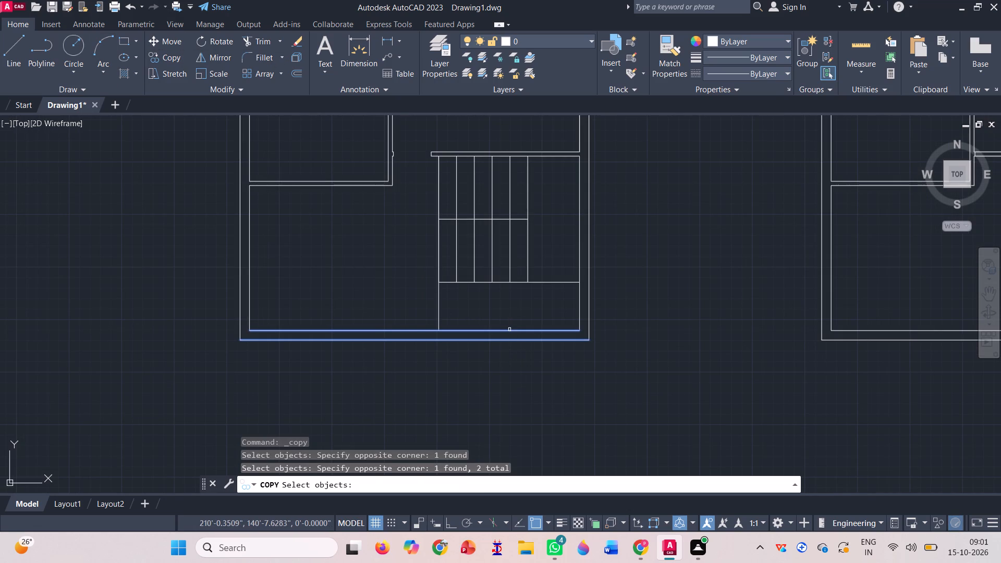
key("space")
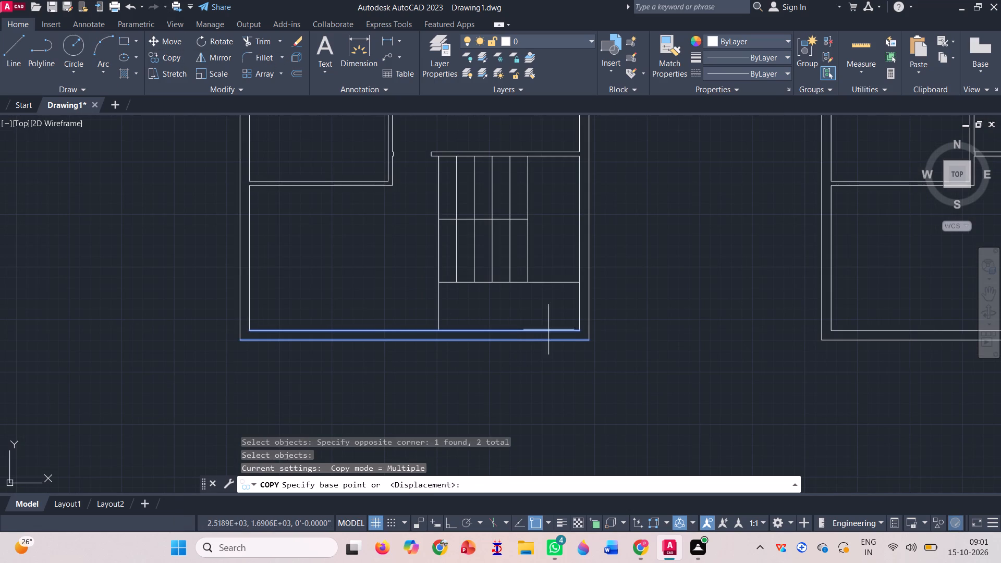
left_click(577, 328)
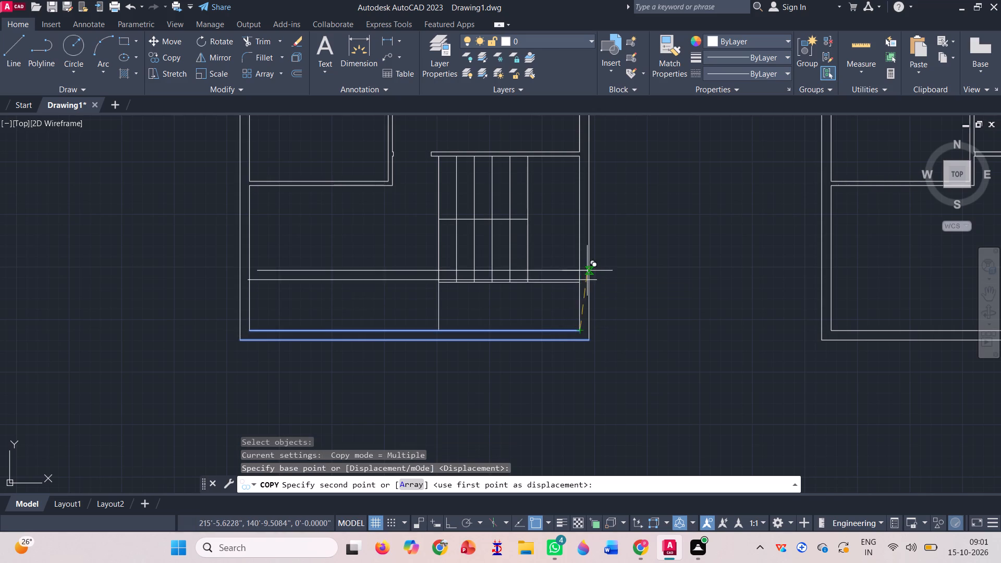
scroll(579, 285, "up", 3)
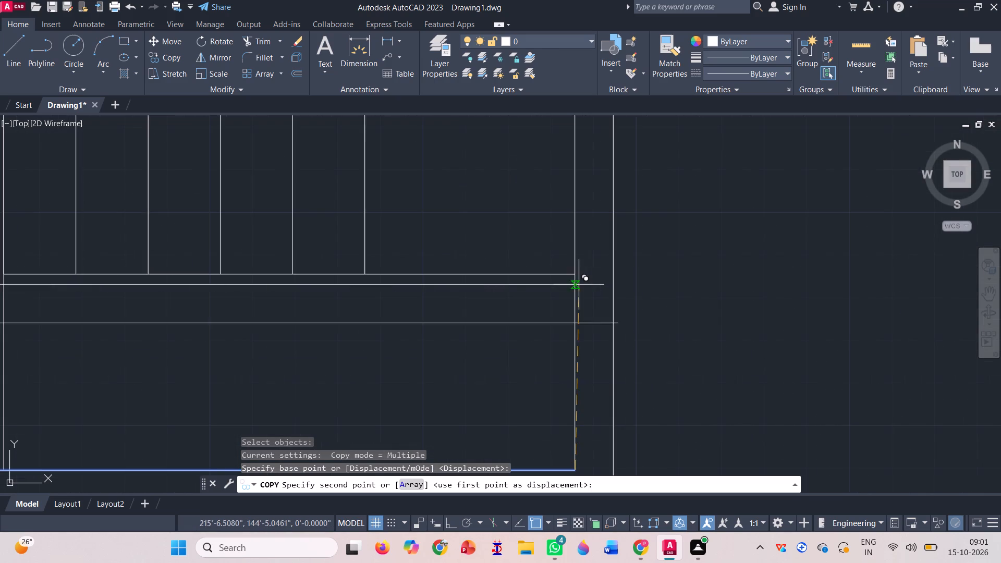
left_click(576, 277)
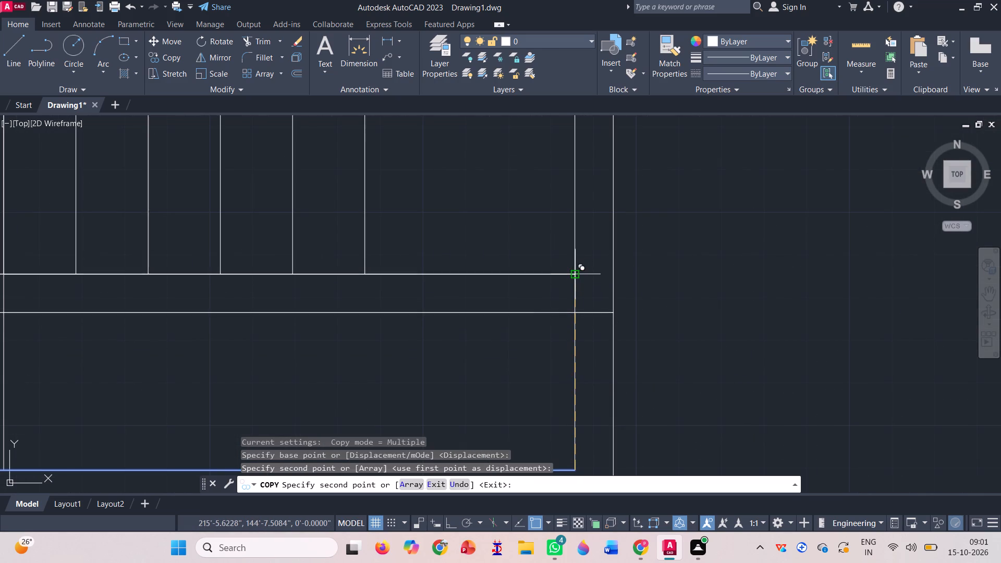
key("space")
Trim the copied wall lines west of the stairs, including the stub inside the left outer wall.
scroll(658, 251, "down", 3)
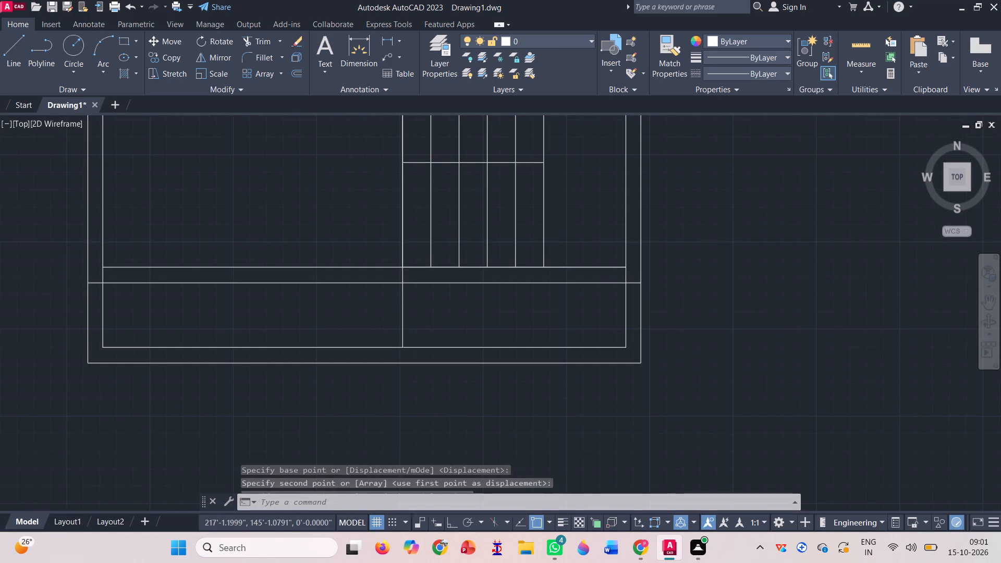
left_click(268, 39)
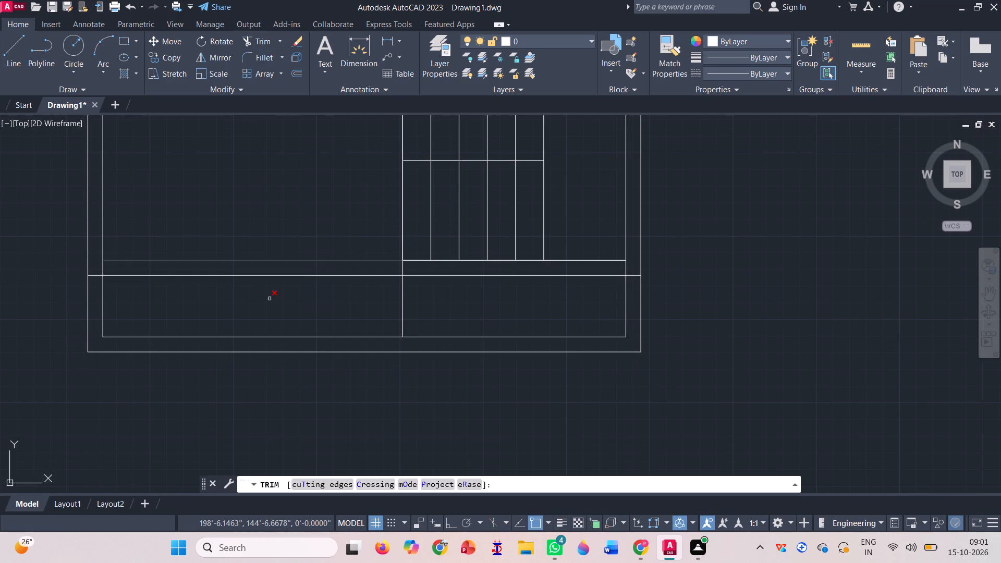
left_click(270, 299)
left_click(252, 225)
scroll(95, 278, "up", 3)
left_click(96, 278)
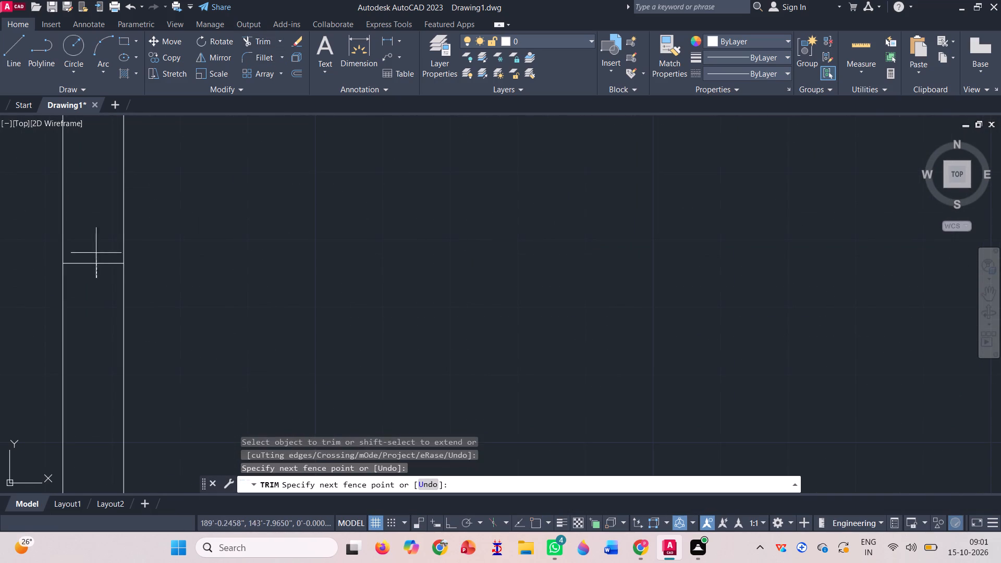
left_click(87, 219)
Trim the overlapping duplicate line segments along the foot of the stairs, from the staircase's left edge to the right outer wall.
scroll(91, 274, "down", 3)
scroll(426, 266, "up", 3)
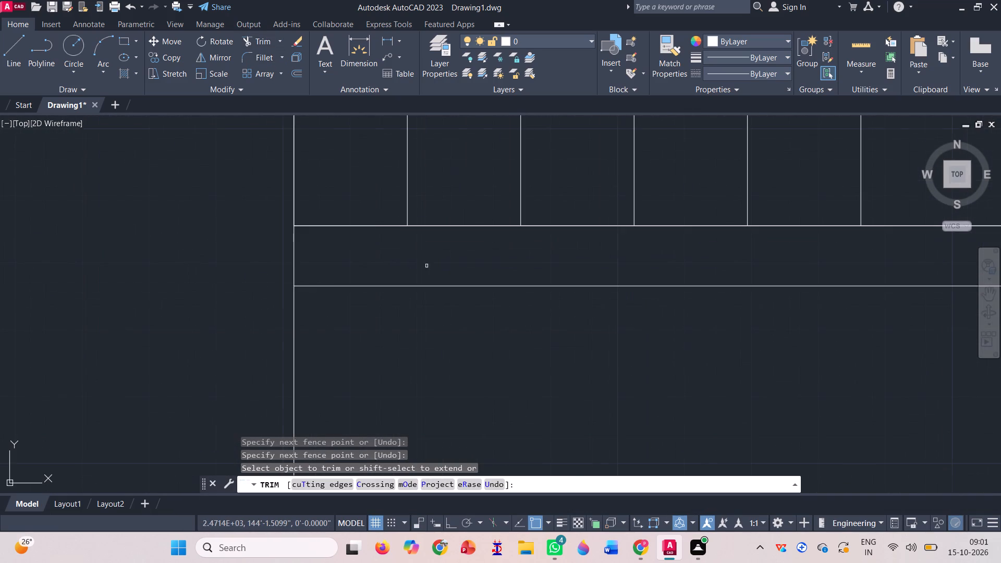
left_click(367, 225)
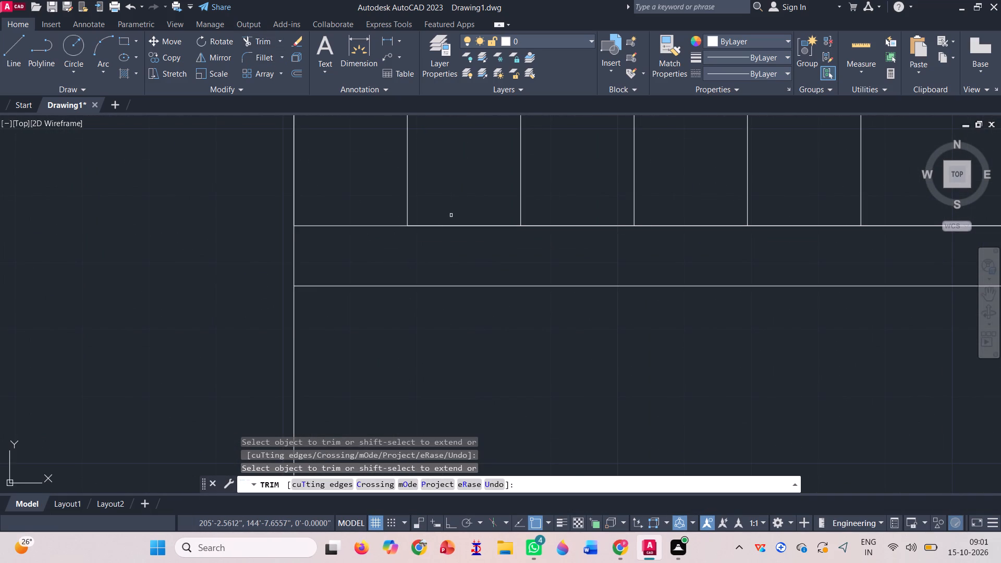
left_click(451, 226)
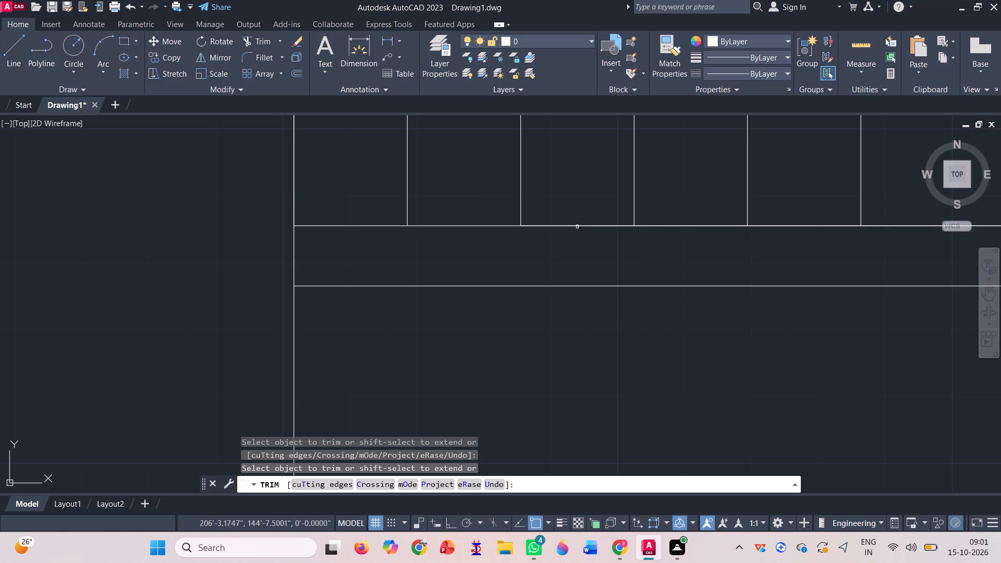
left_click(577, 226)
scroll(505, 234, "down", 1)
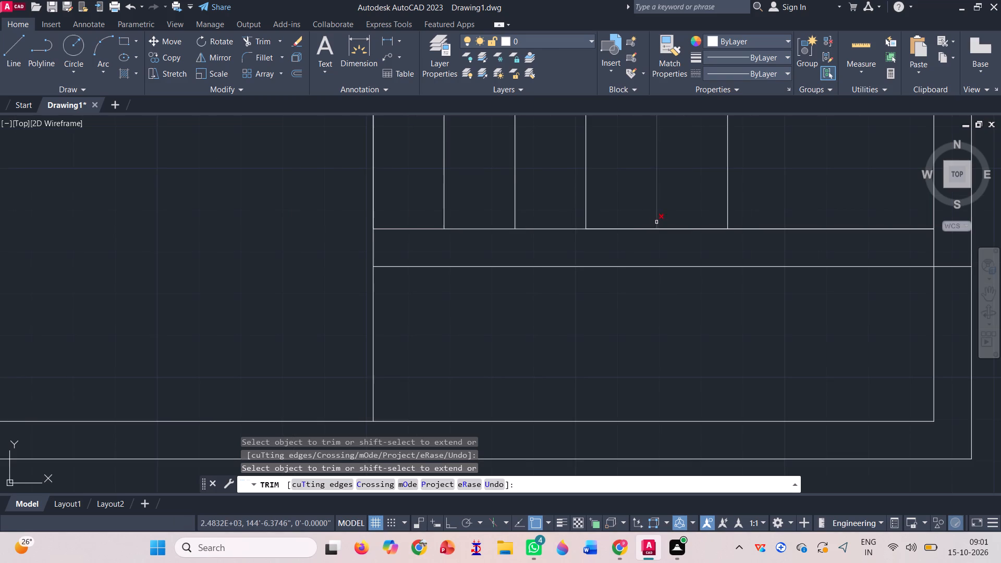
left_click(631, 230)
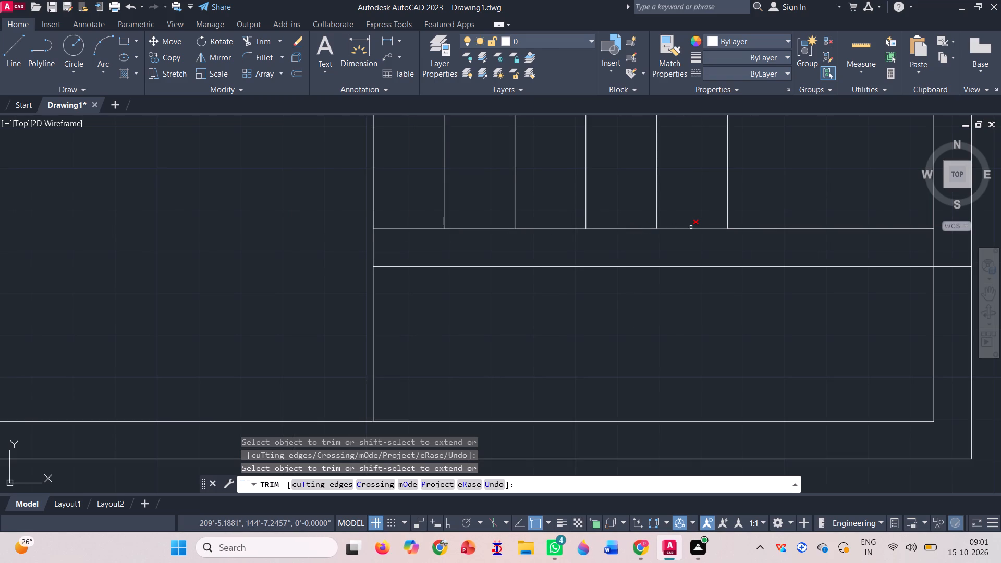
left_click(694, 227)
left_click(763, 229)
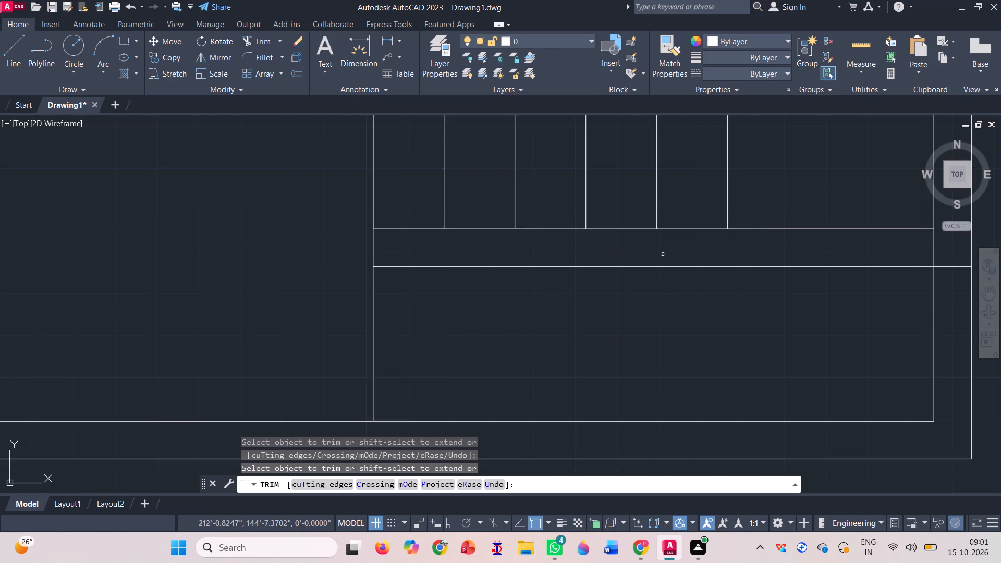
Trim the stairs' left edge line below the new wall and leave the command.
left_click(368, 314)
left_click(451, 315)
scroll(407, 319, "down", 4)
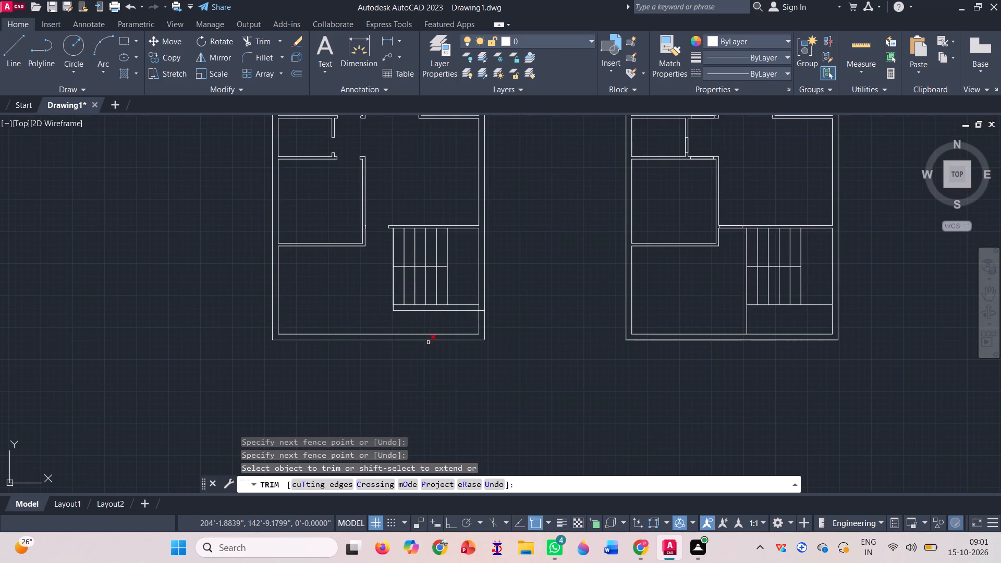
scroll(361, 393, "down", 1)
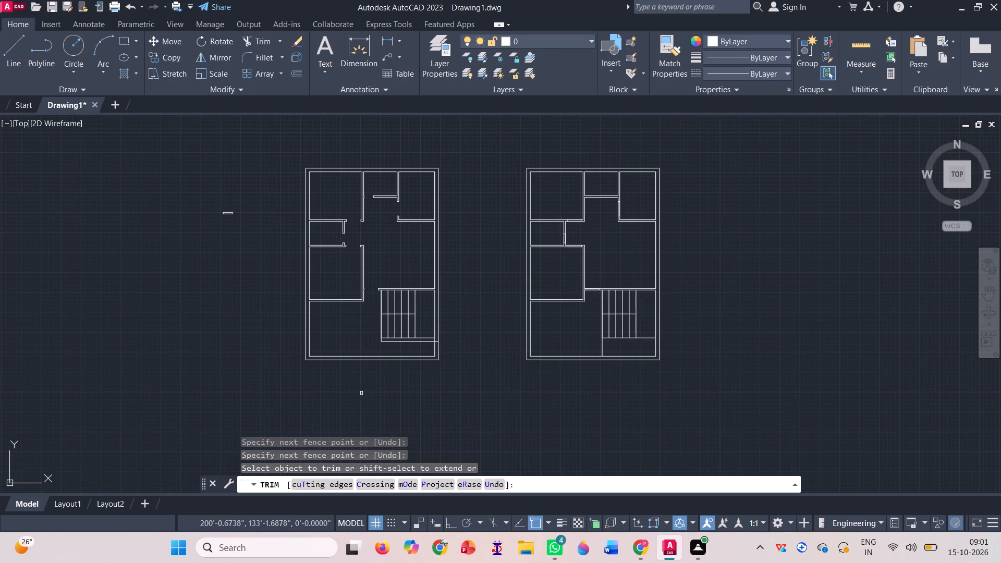
key("Escape")
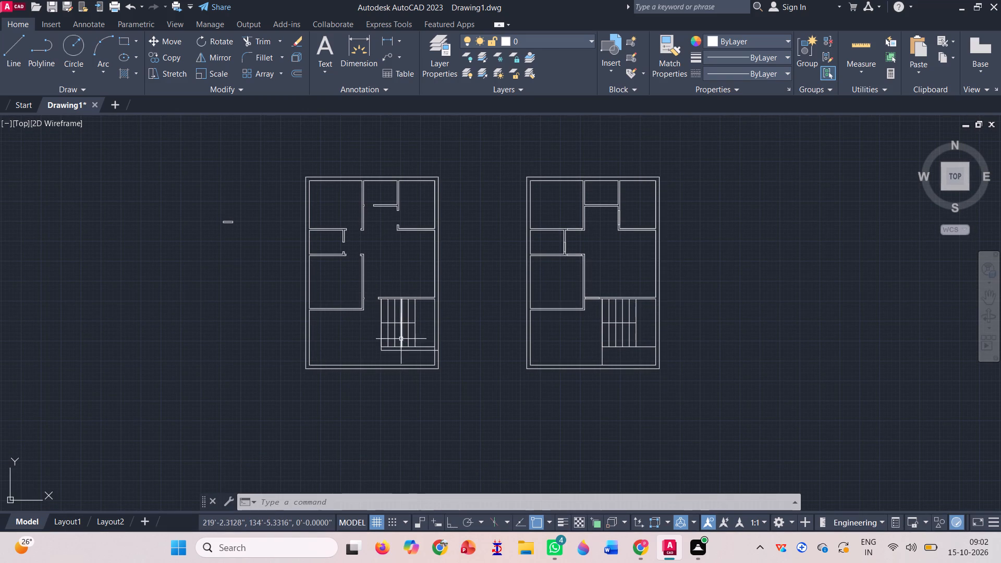
Draw a 4" thick vertical partition across the lower-left room, from the upper partition wall down to the bottom outer wall's inner line.
left_click(16, 49)
scroll(329, 365, "up", 3)
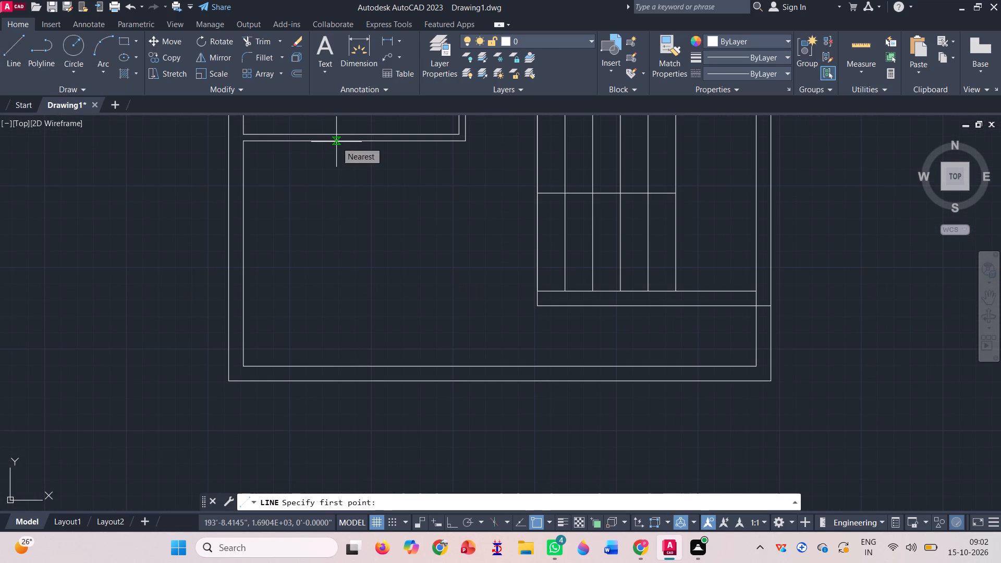
left_click(297, 142)
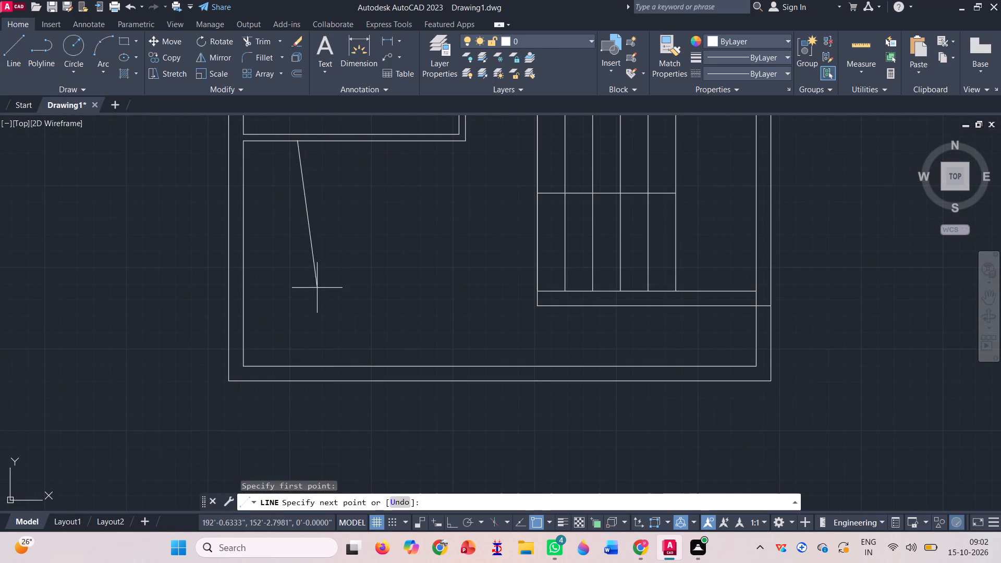
left_click(294, 369)
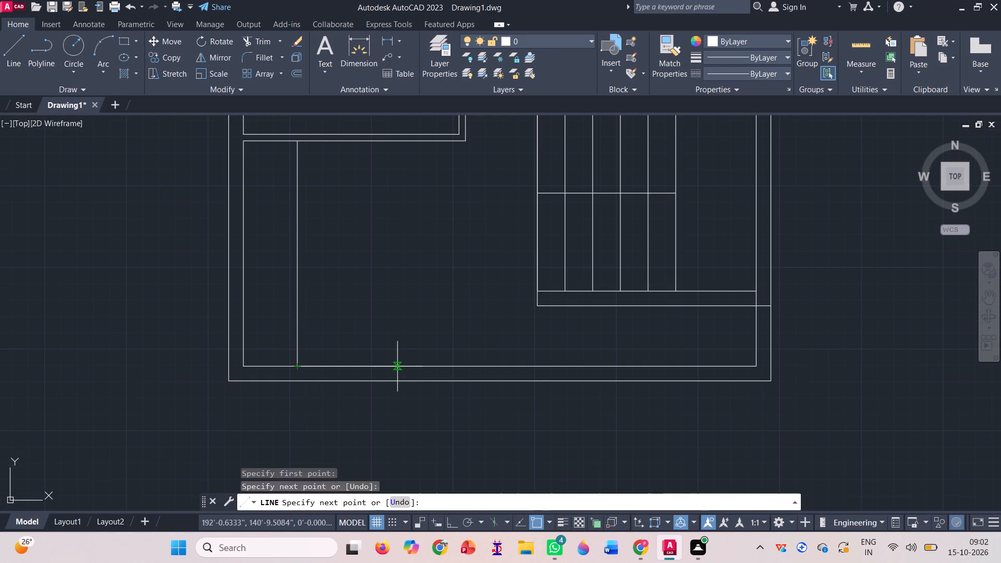
type("0'4\"")
key("Return")
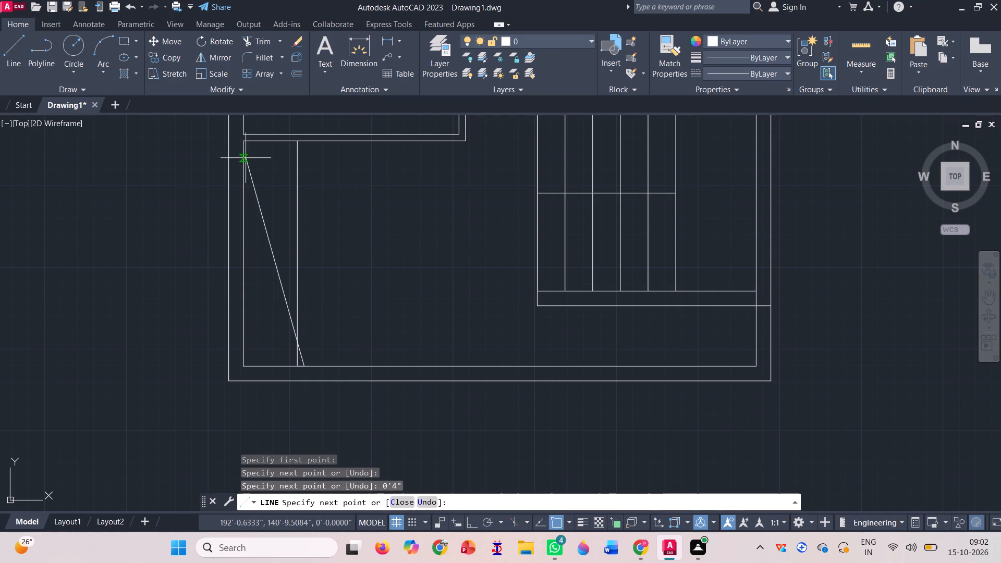
scroll(311, 144, "up", 2)
key("F8")
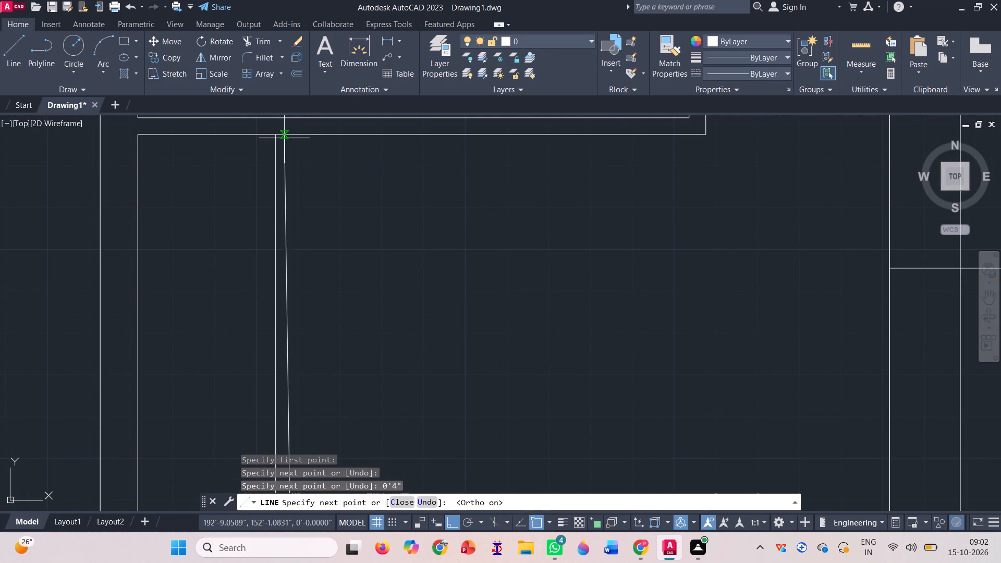
left_click(290, 136)
key("space")
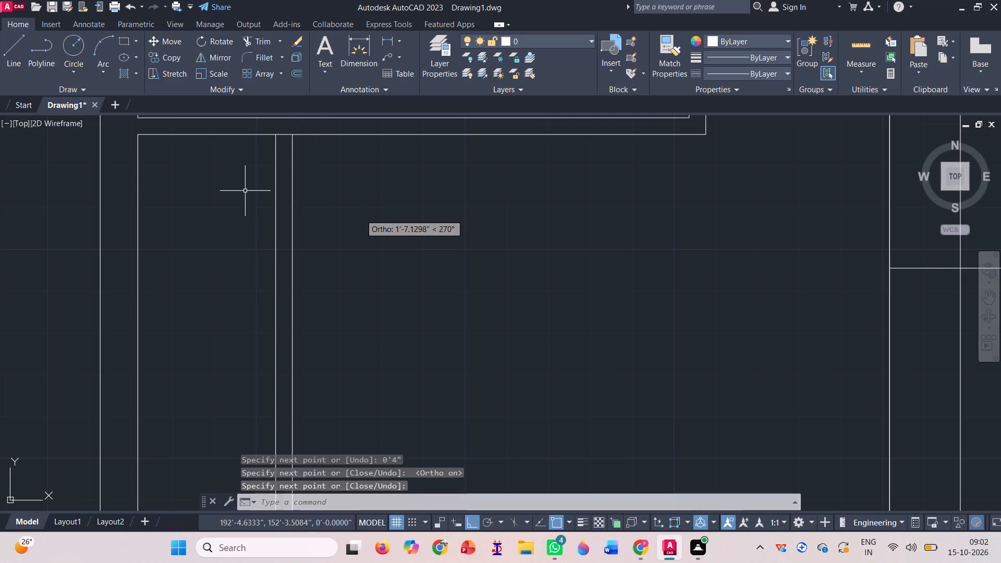
Trim the wall line segments between the new partition's two lines at its upper and lower junctions.
left_click(253, 38)
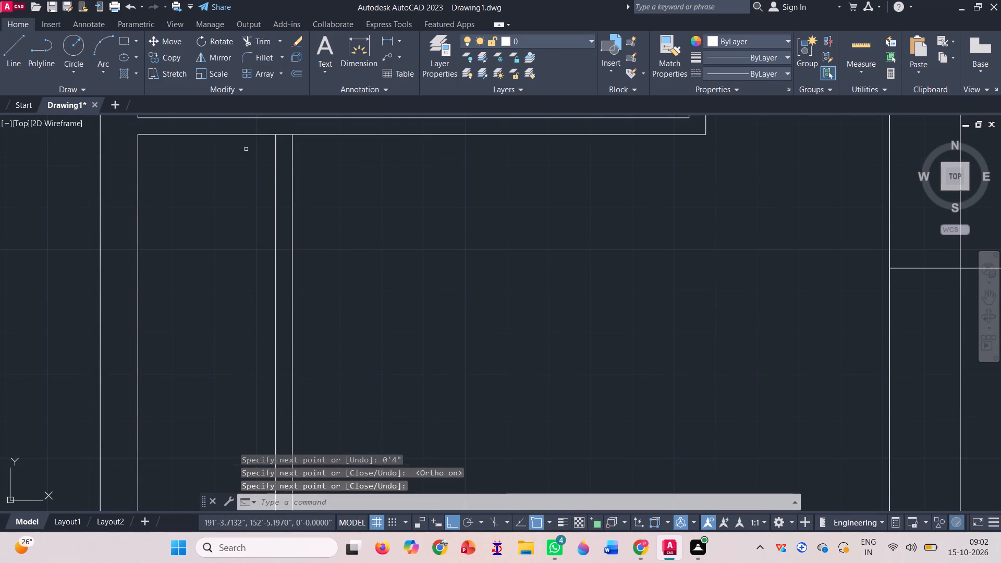
left_click(282, 136)
scroll(286, 127, "down", 2)
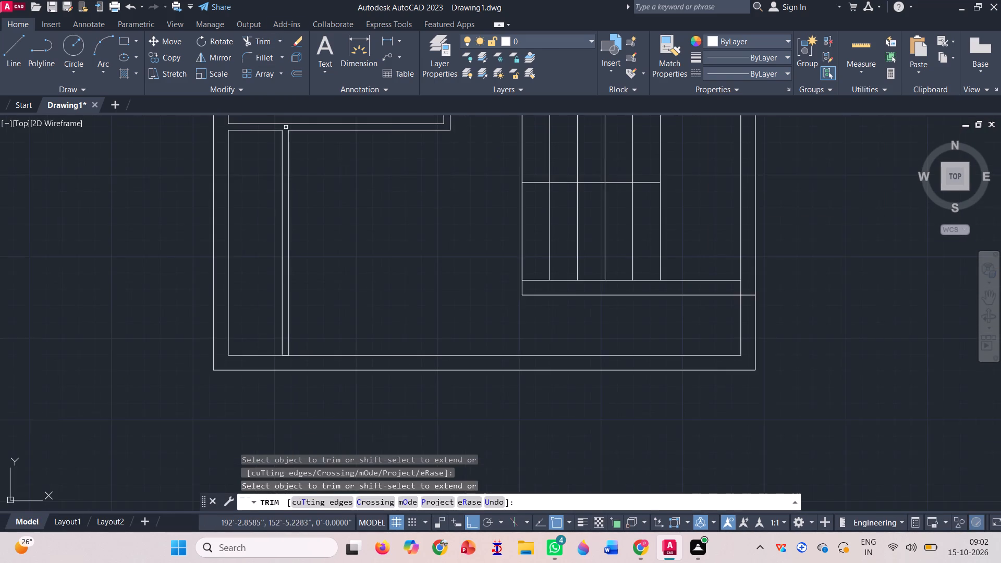
scroll(286, 127, "down", 1)
scroll(289, 273, "up", 5)
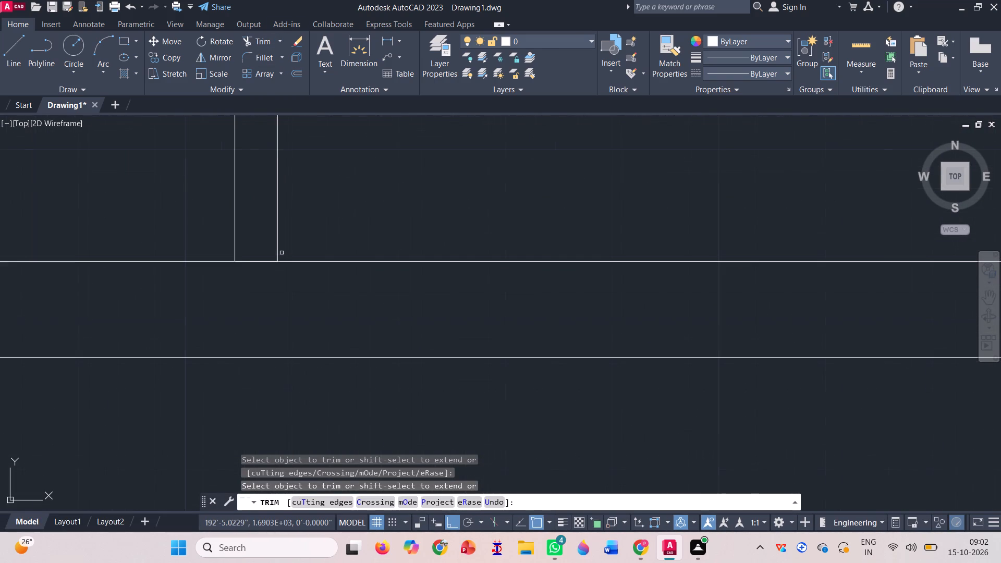
left_click(249, 261)
left_click(253, 261)
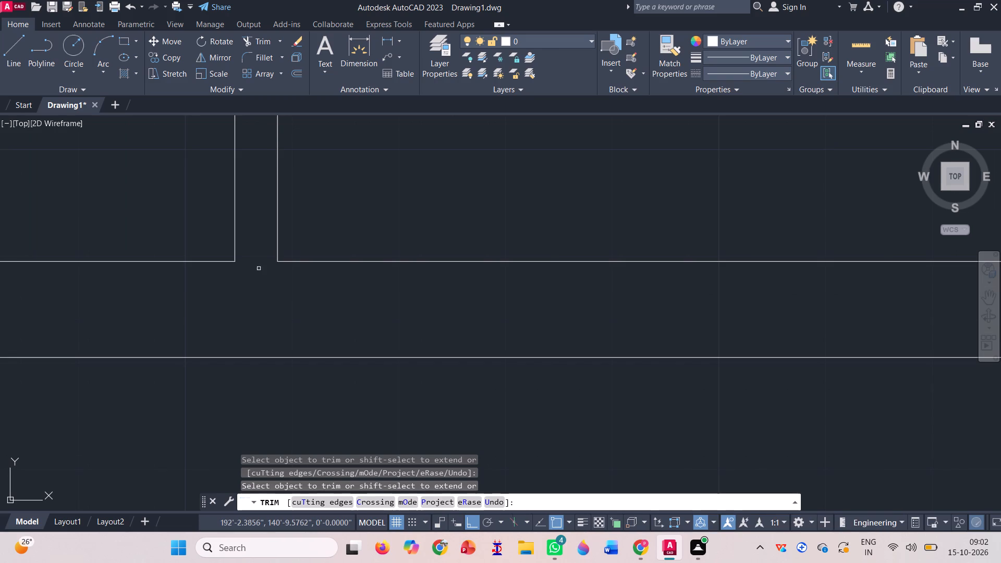
scroll(297, 329, "down", 1)
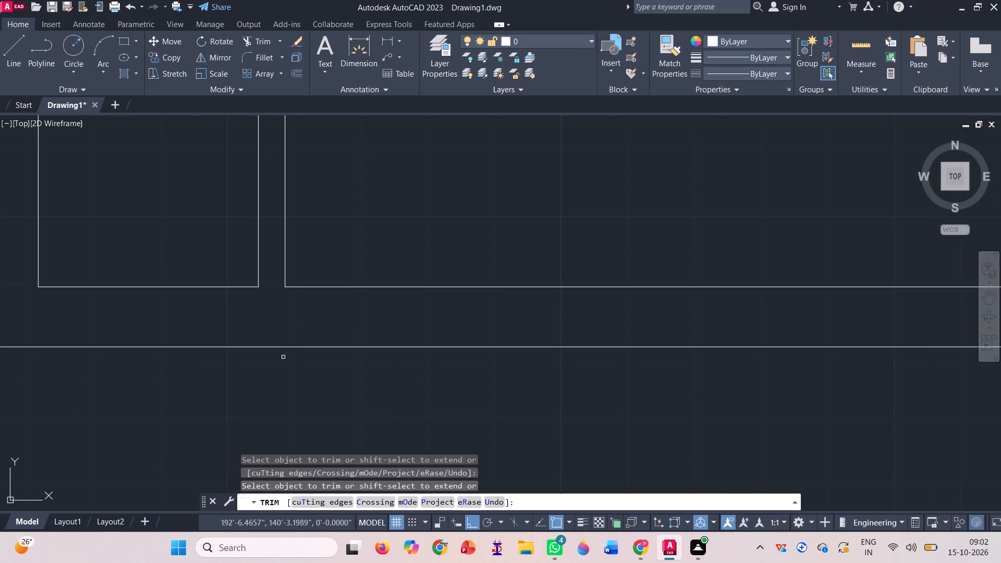
scroll(261, 364, "down", 2)
scroll(322, 364, "down", 1)
scroll(246, 396, "down", 1)
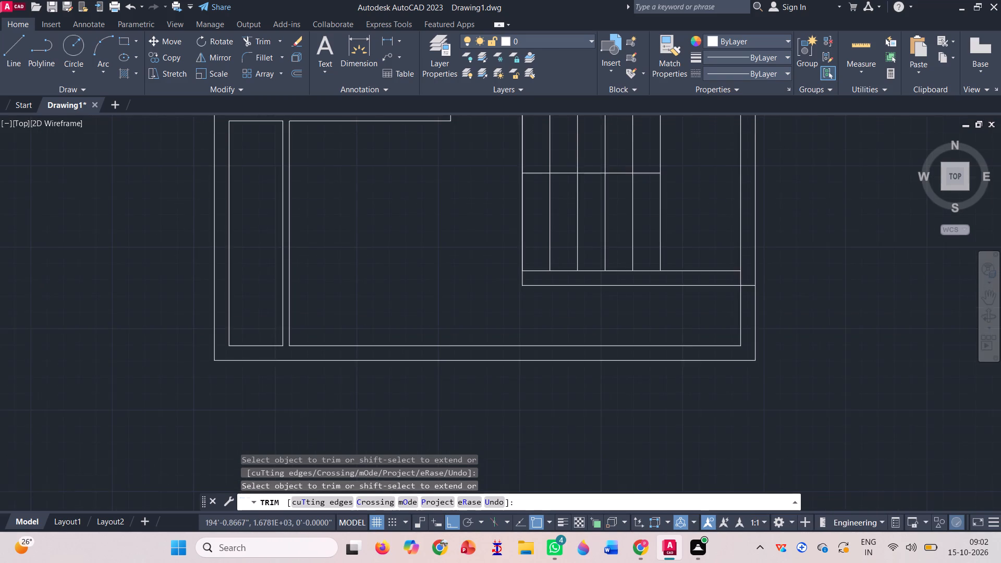
scroll(322, 402, "down", 1)
scroll(490, 415, "down", 1)
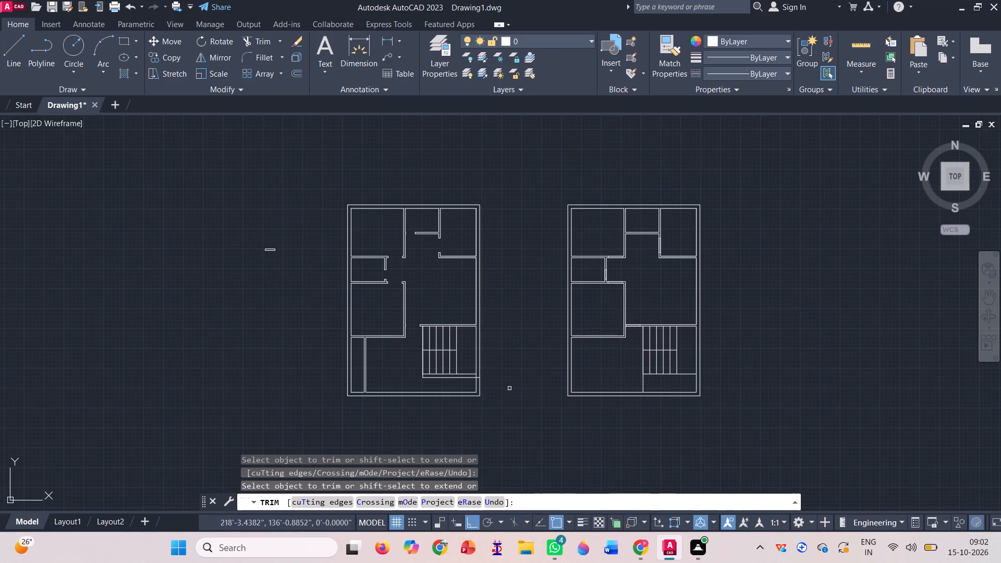
key("Escape")
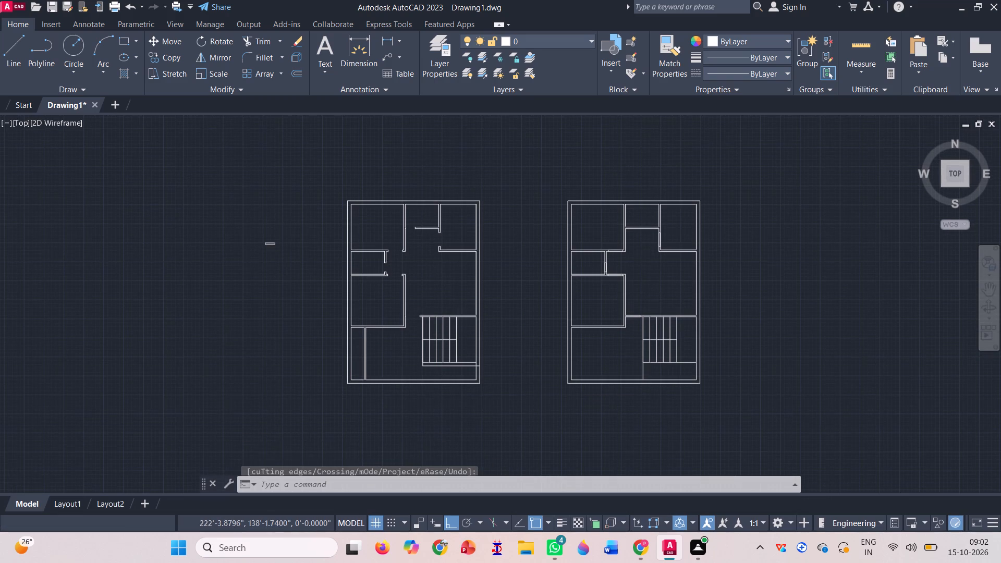
Trim the overlapping lines where the wall below the stairs meets the right outer wall, opening the junction.
left_click(245, 37)
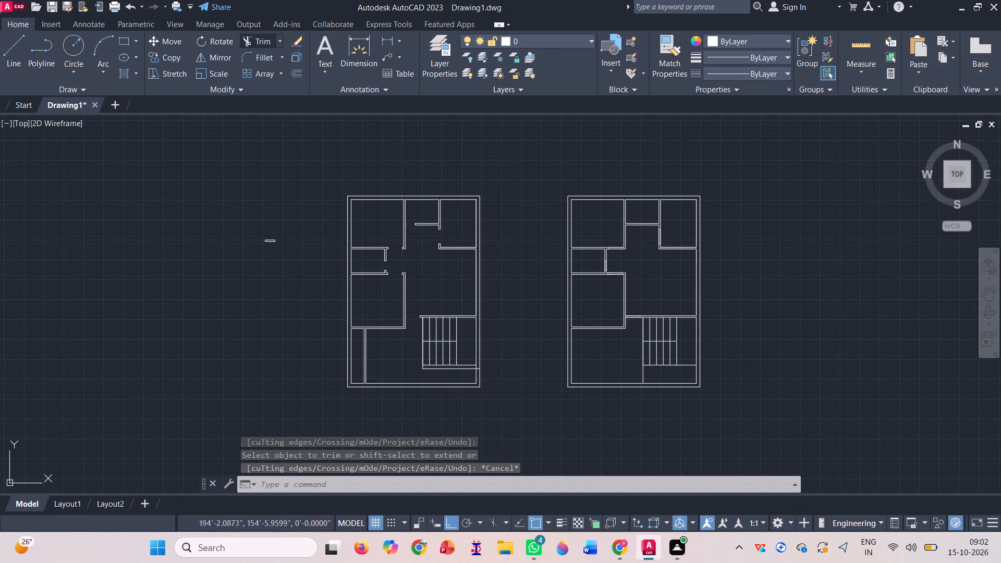
scroll(462, 372, "up", 3)
scroll(515, 359, "up", 1)
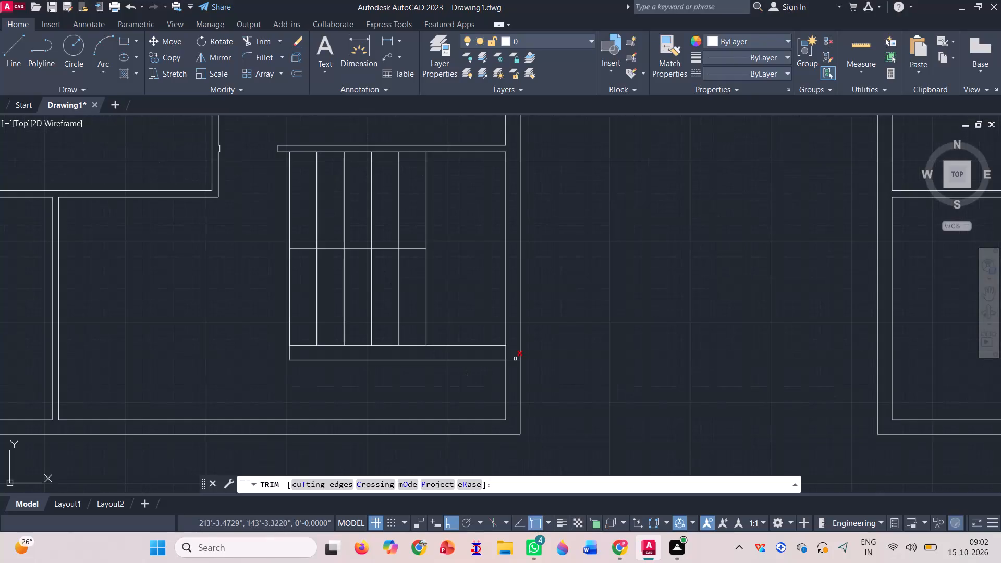
scroll(515, 359, "up", 2)
left_click(515, 358)
left_click(505, 375)
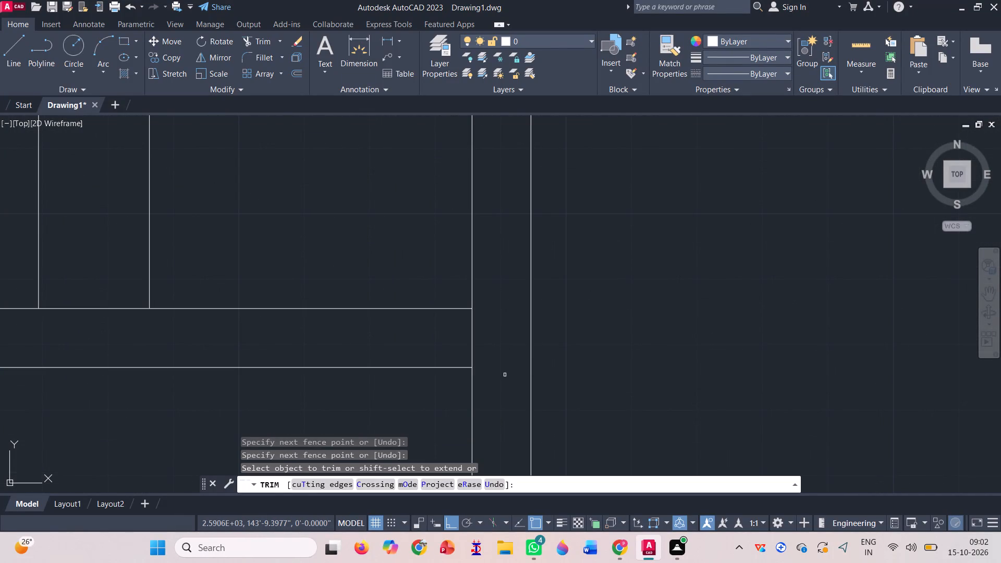
left_click(455, 338)
left_click(494, 338)
scroll(484, 369, "down", 5)
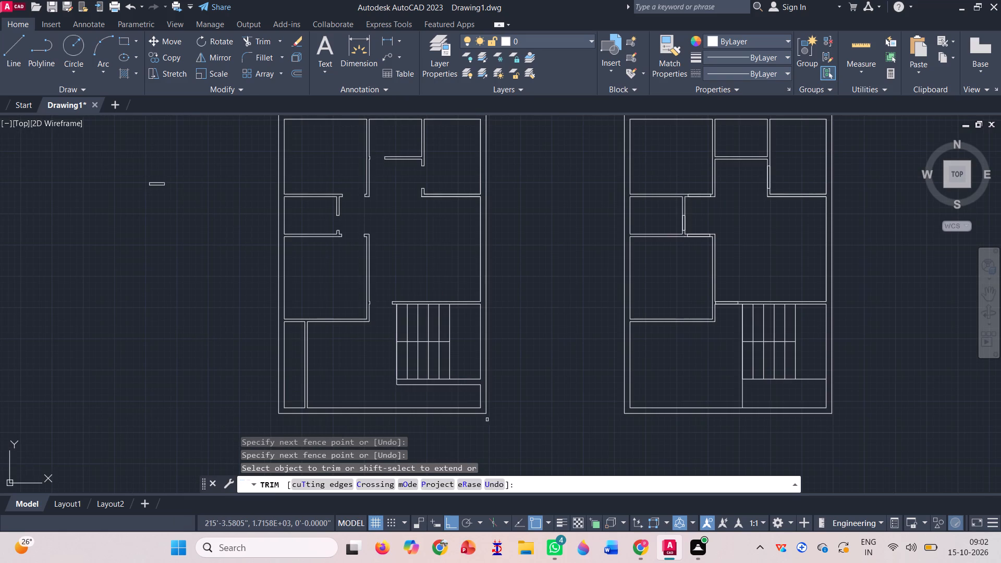
key("Escape")
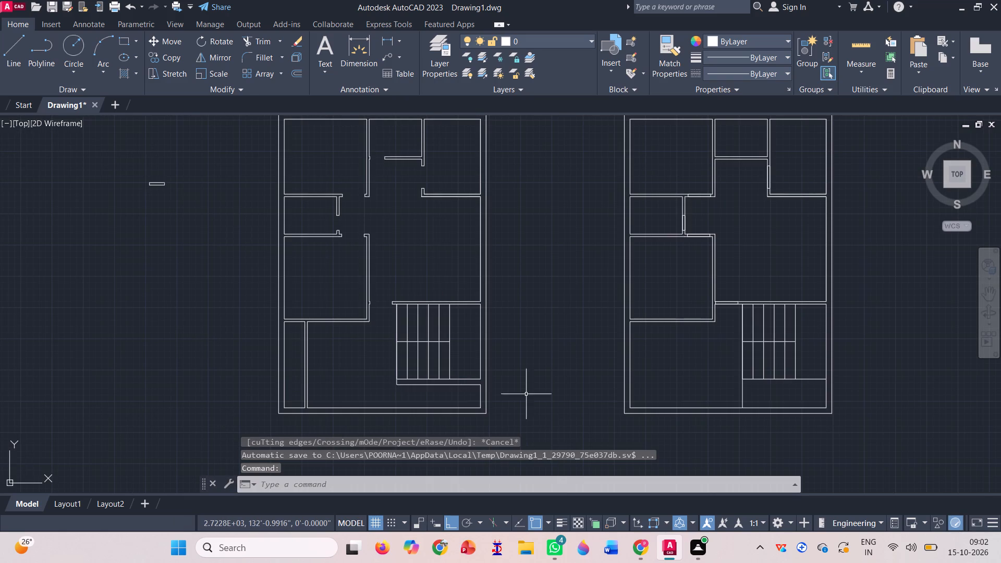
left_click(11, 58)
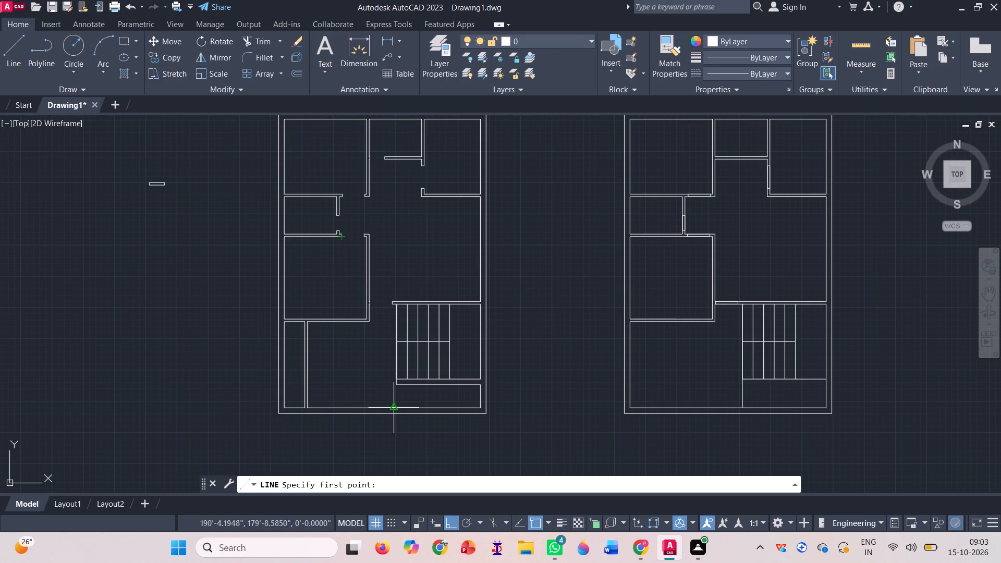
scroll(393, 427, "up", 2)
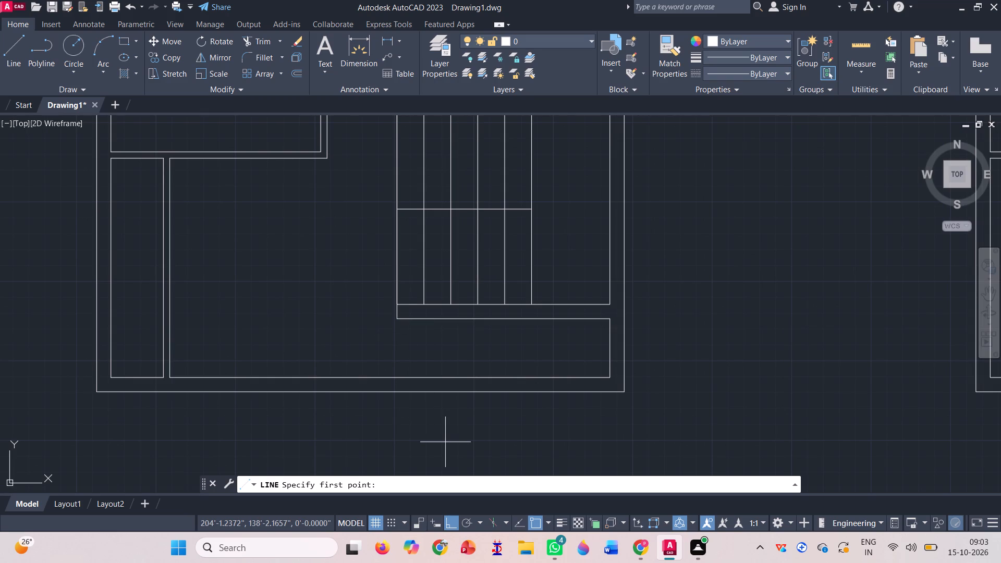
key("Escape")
Draw two vertical construction lines across the bottom outer wall, one at the stairs' left edge and one just east of the new partition.
type("xl")
key("Return")
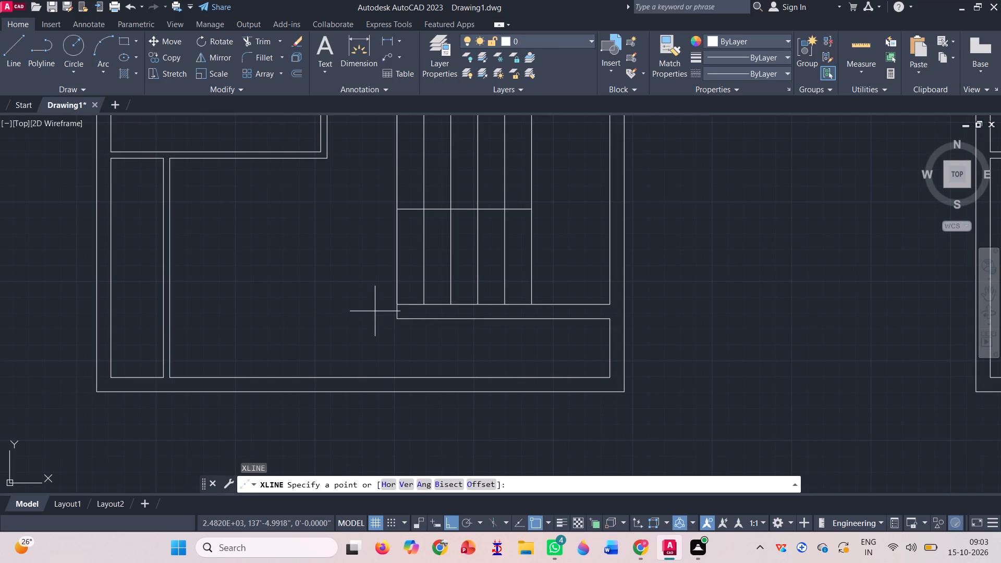
left_click(393, 322)
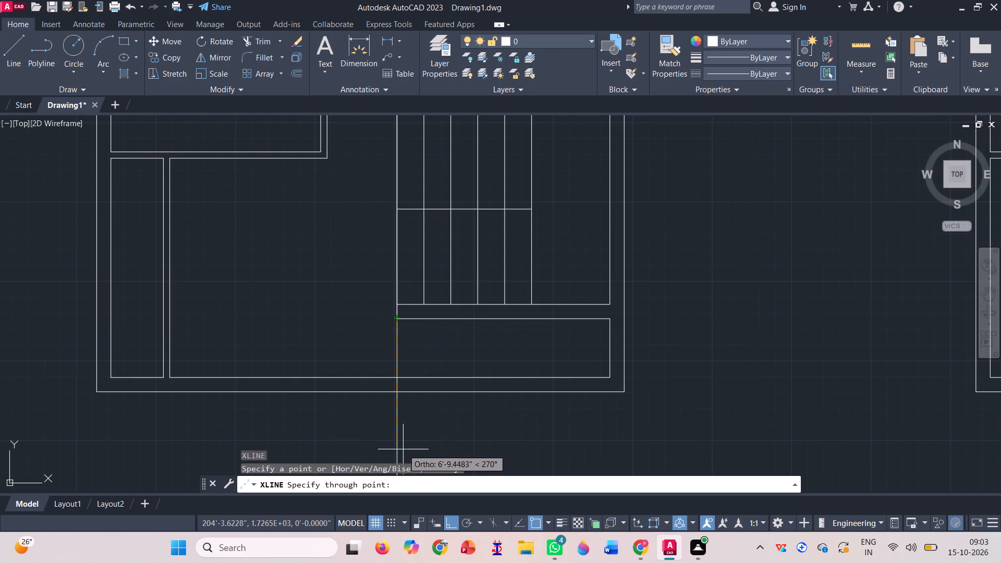
left_click(404, 451)
key("space")
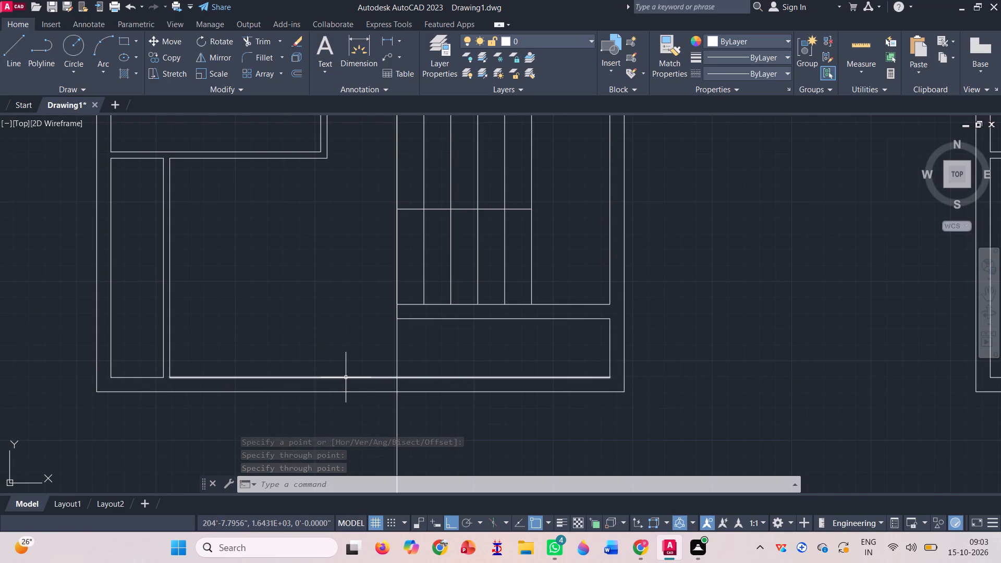
type("xl")
key("Return")
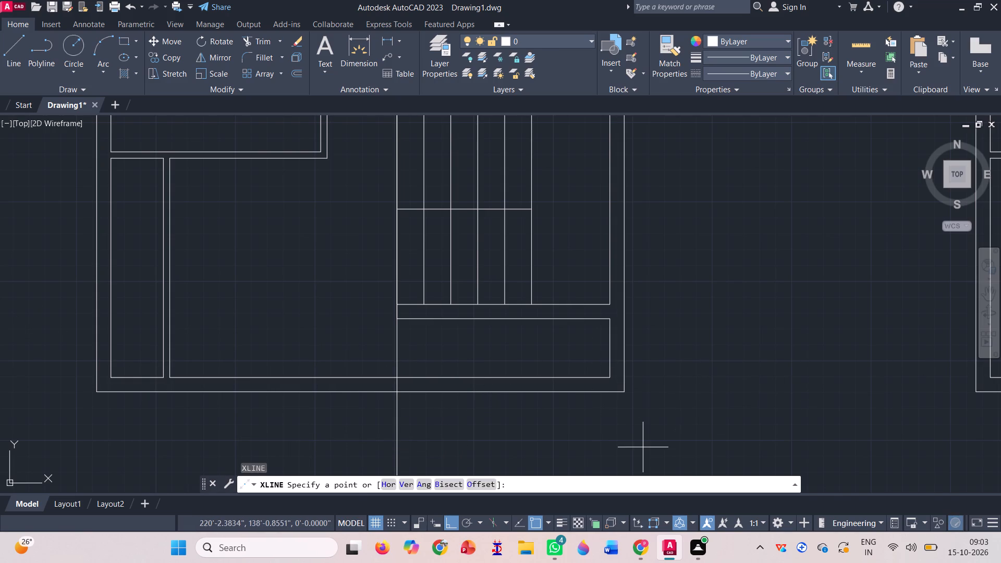
left_click(235, 378)
left_click(218, 261)
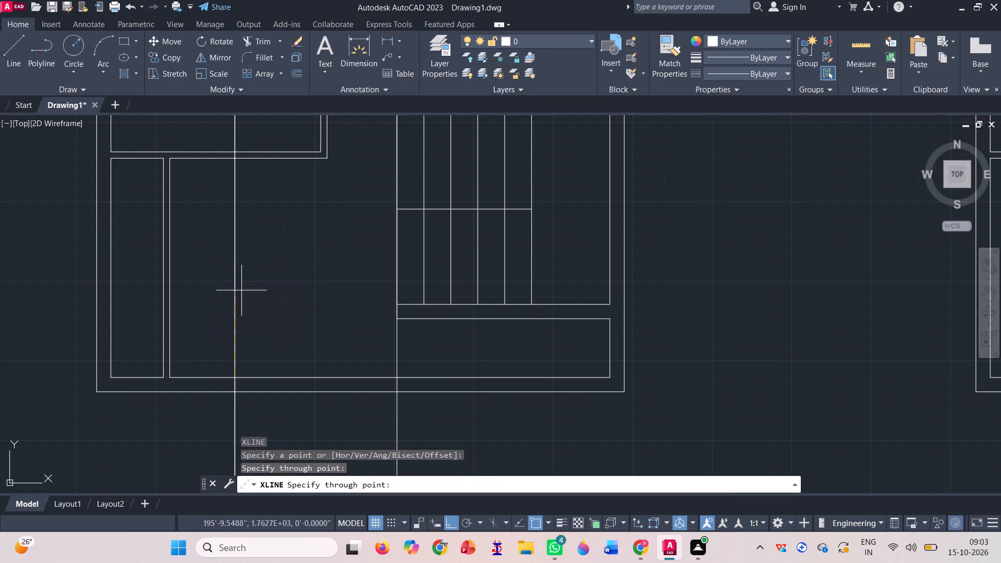
key("space")
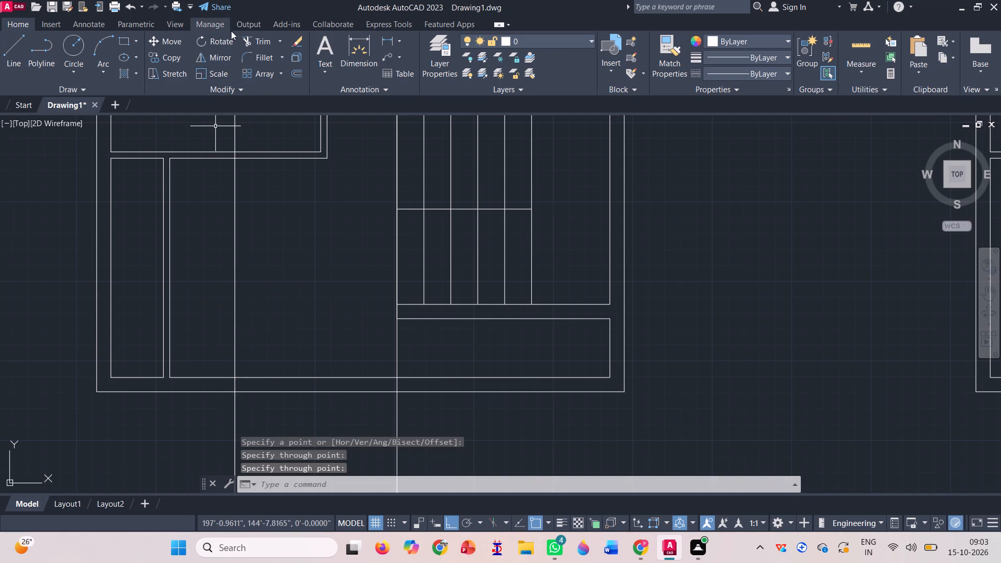
Trim both bottom outer wall lines between the two construction lines to make an opening.
left_click(253, 40)
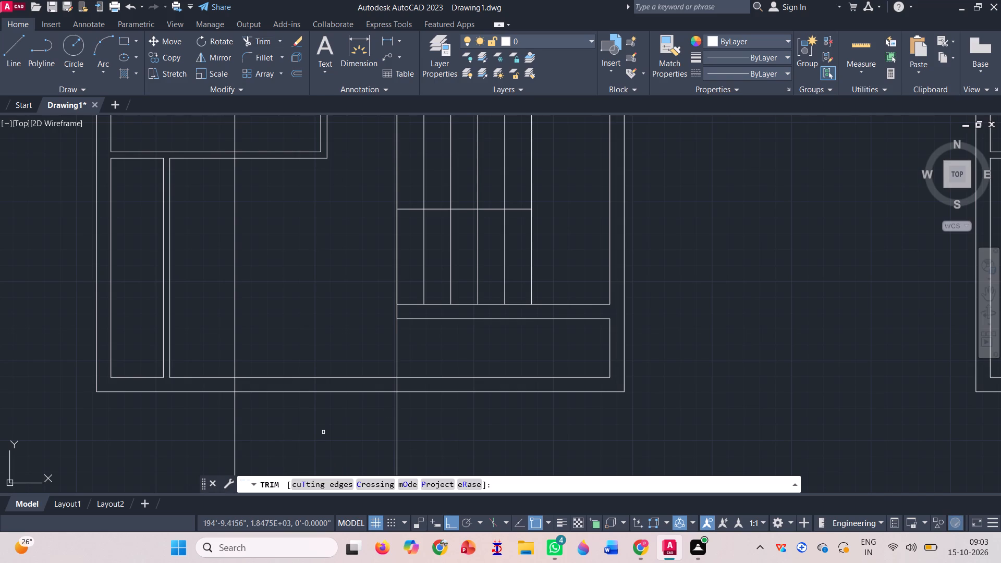
left_click(323, 432)
left_click(277, 339)
left_click(221, 308)
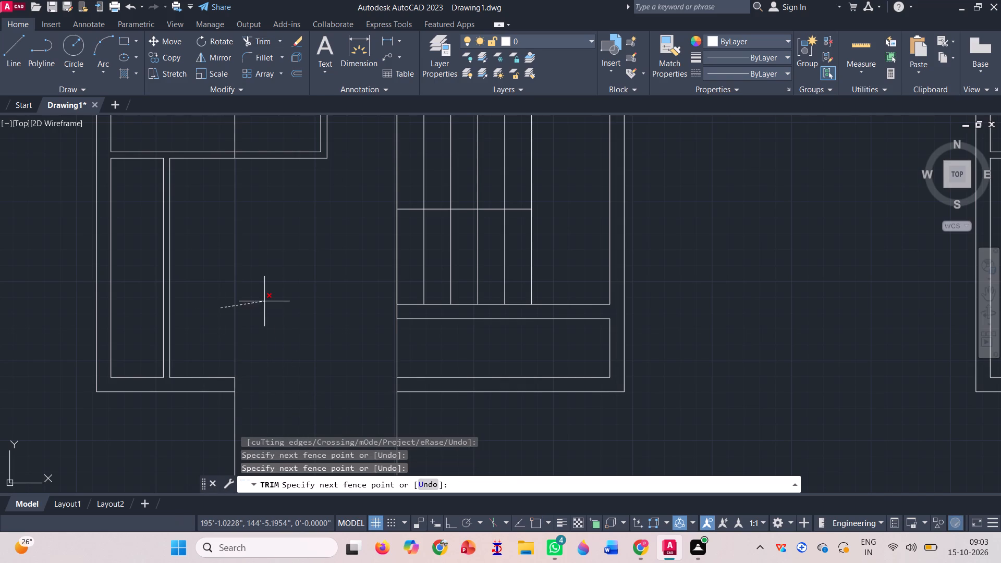
left_click(198, 280)
key("Escape")
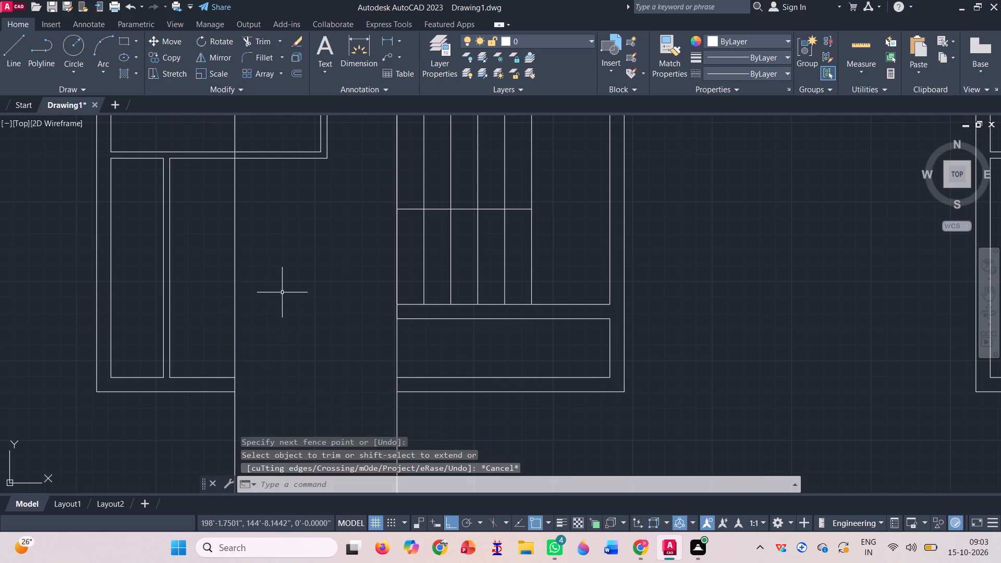
Delete the two vertical construction lines.
left_click(267, 287)
left_click(219, 251)
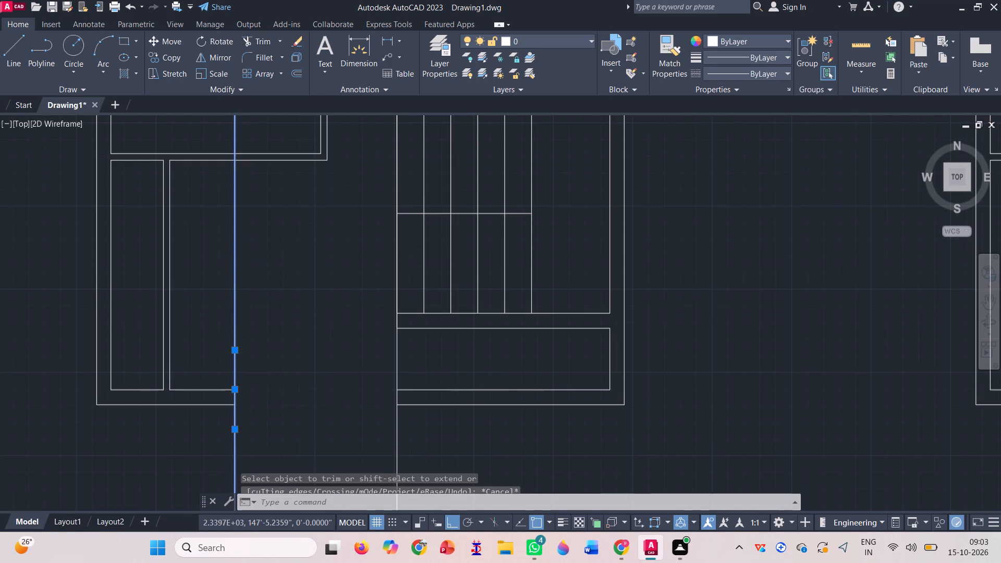
left_click(403, 350)
left_click(352, 362)
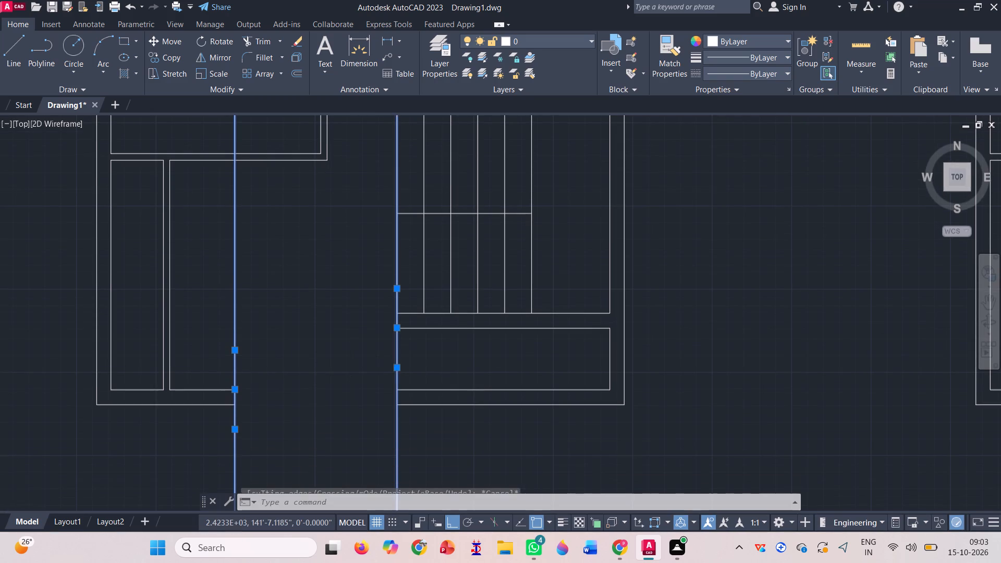
key("Delete")
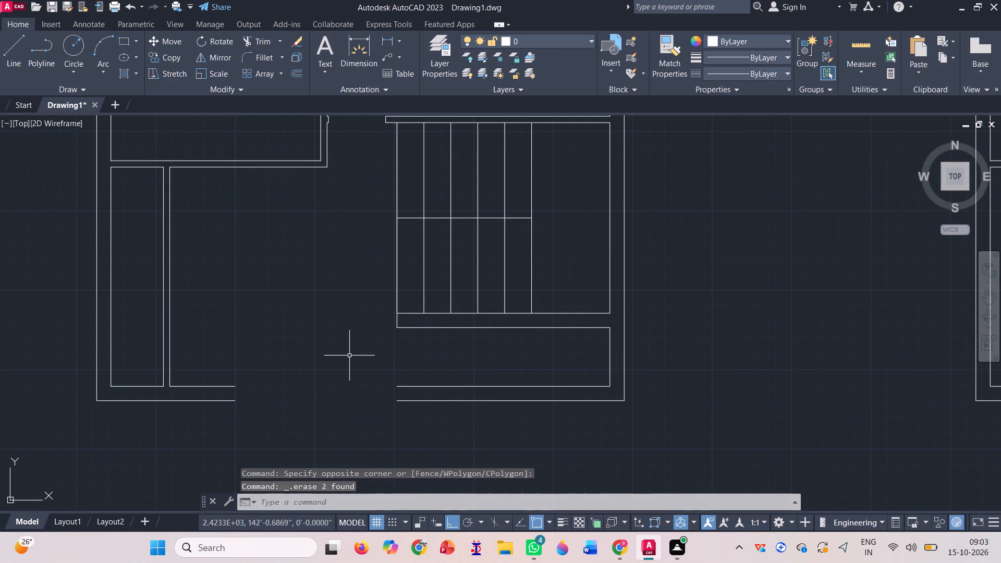
Close both ends of the bottom wall opening with short vertical lines across the 9" wall thickness.
key("l")
key("Return")
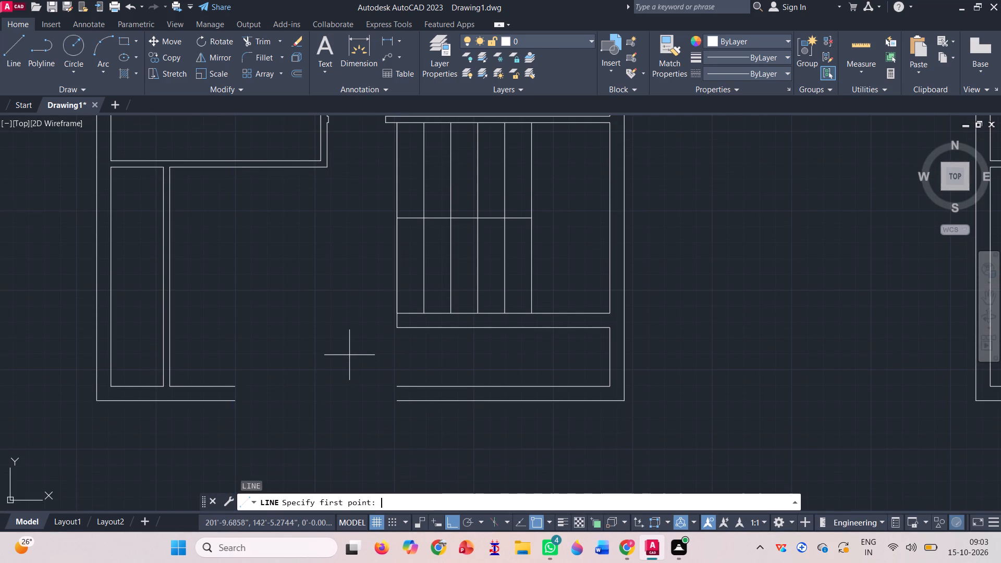
left_click(393, 384)
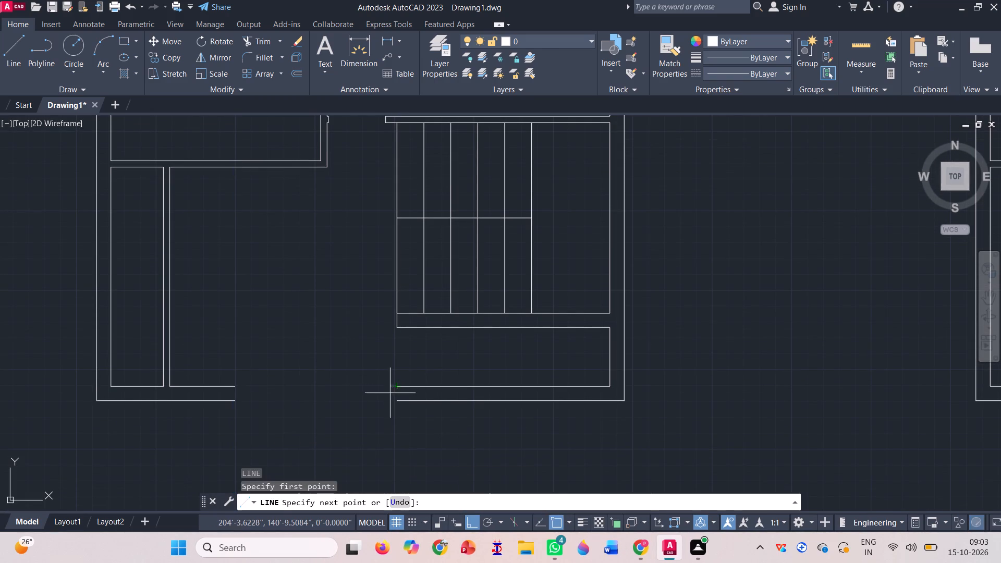
left_click(398, 400)
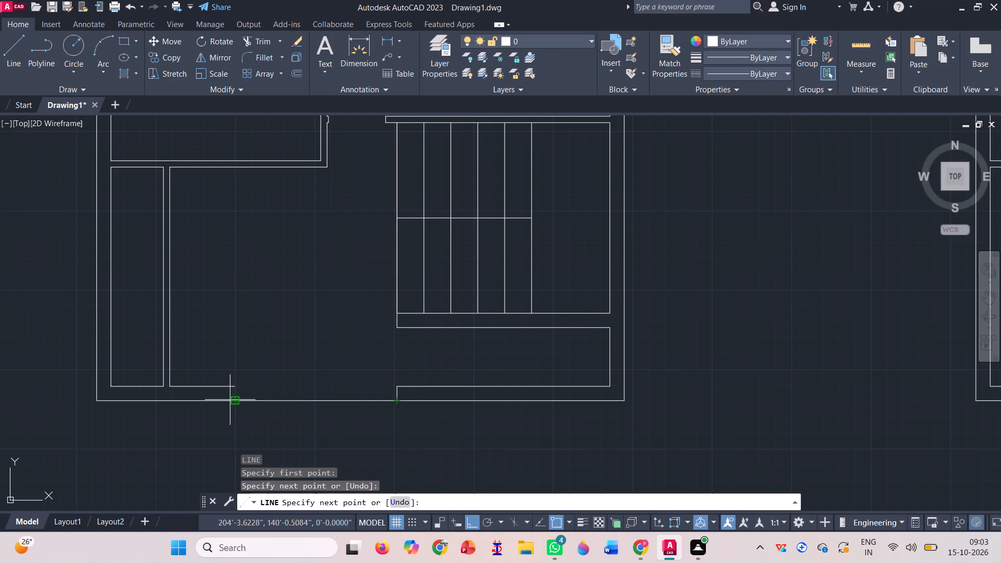
key("space")
type("l")
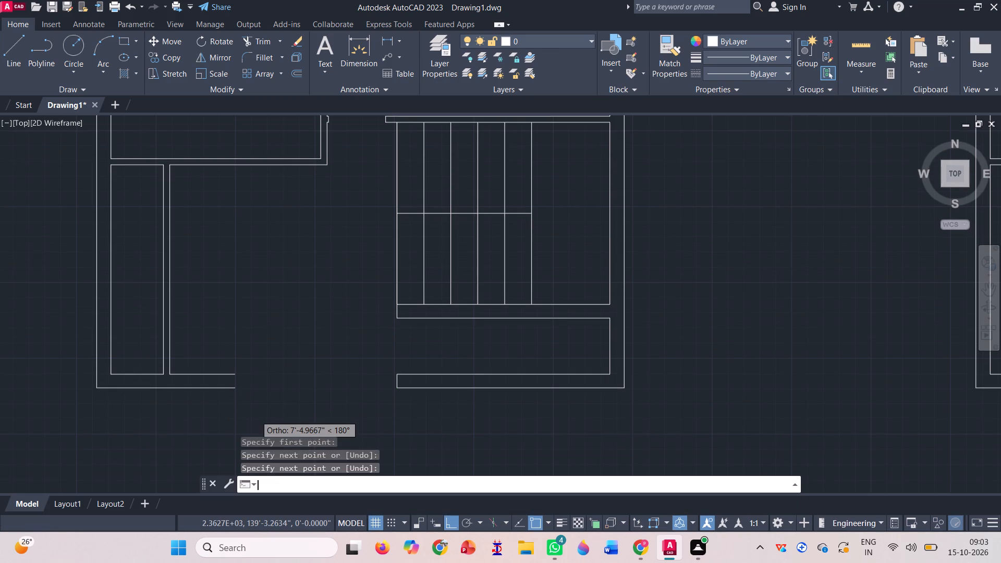
key("Return")
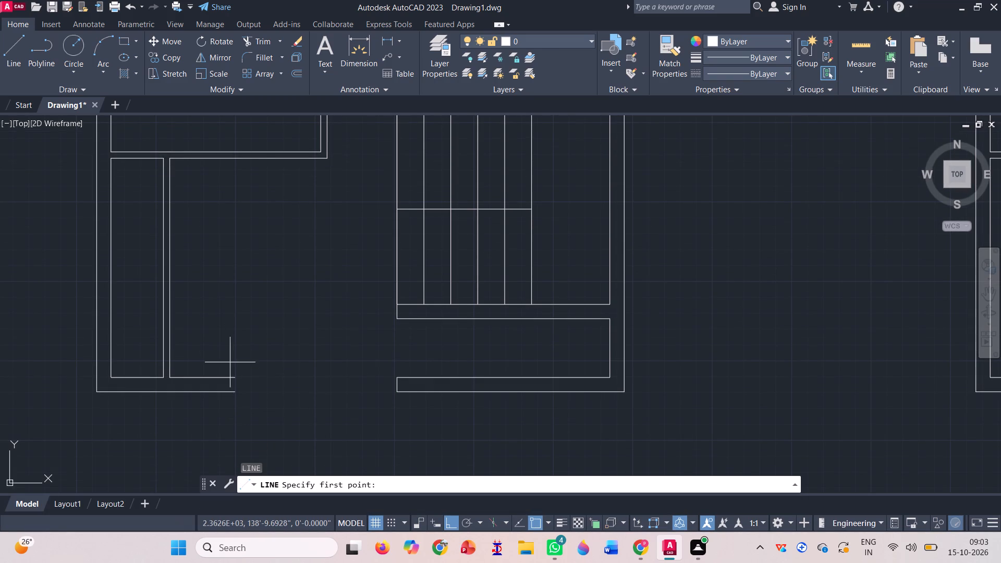
left_click(231, 377)
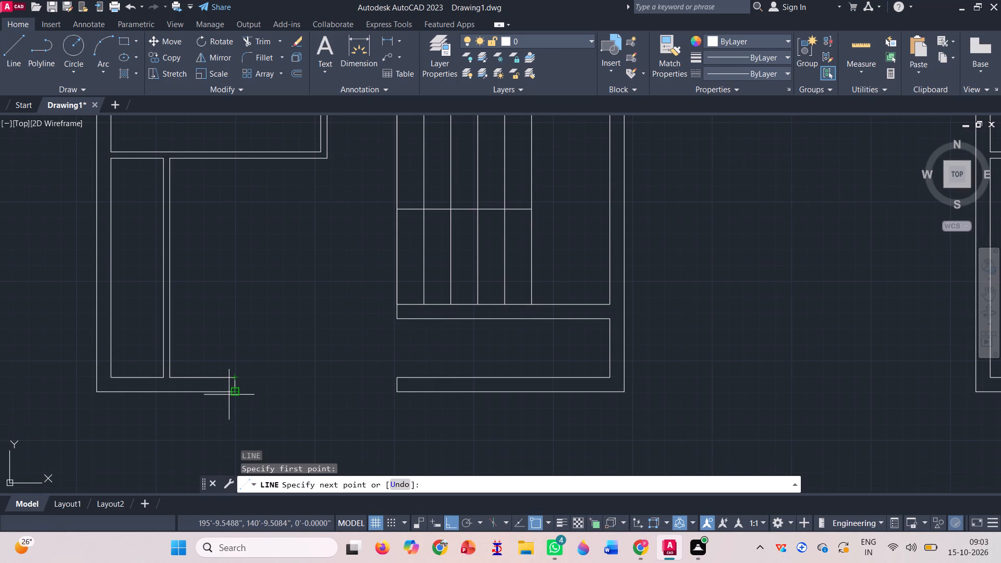
left_click(236, 388)
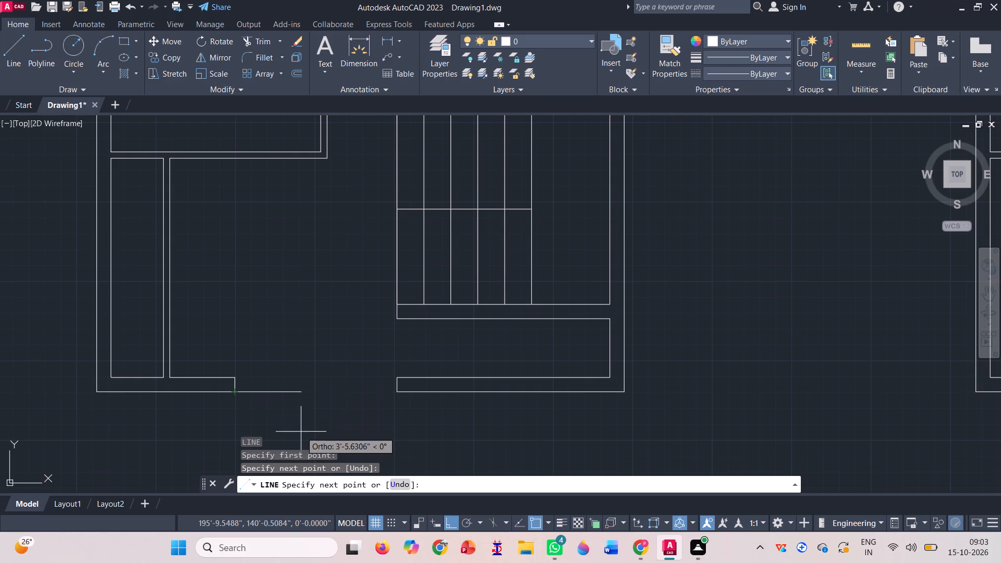
key("space")
Delete the small stray object outside the left floor plan, west of its outer wall.
scroll(306, 417, "down", 4)
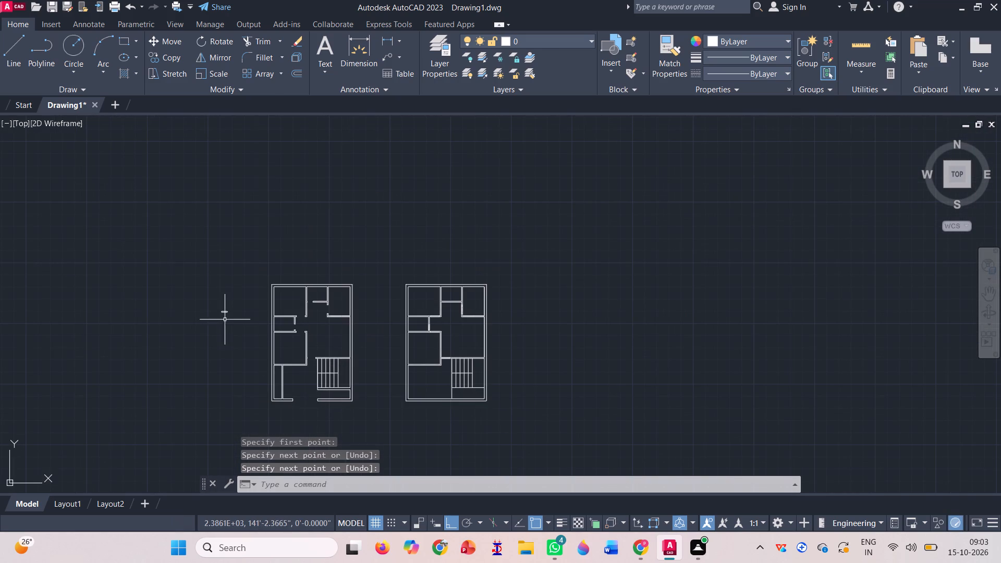
left_click(242, 325)
left_click(190, 282)
key("Delete")
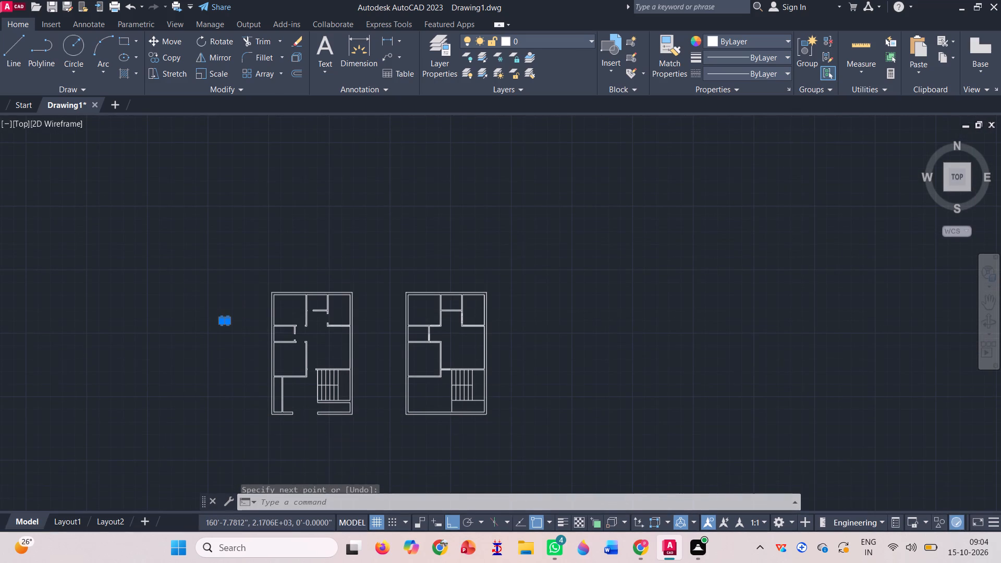
Select the entire left floor plan and join its line segments into polylines.
scroll(301, 440, "up", 2)
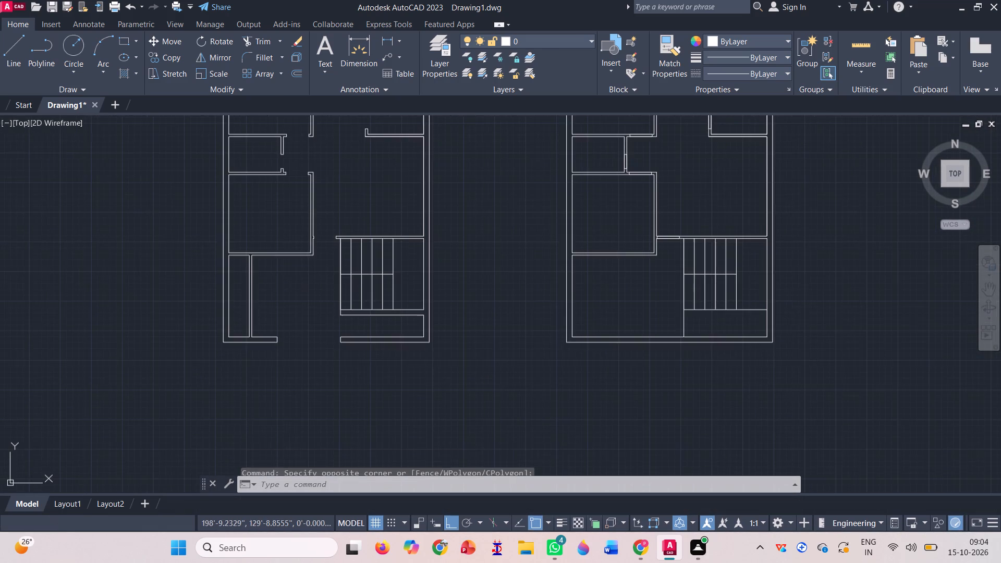
scroll(389, 380, "down", 1)
left_click(440, 370)
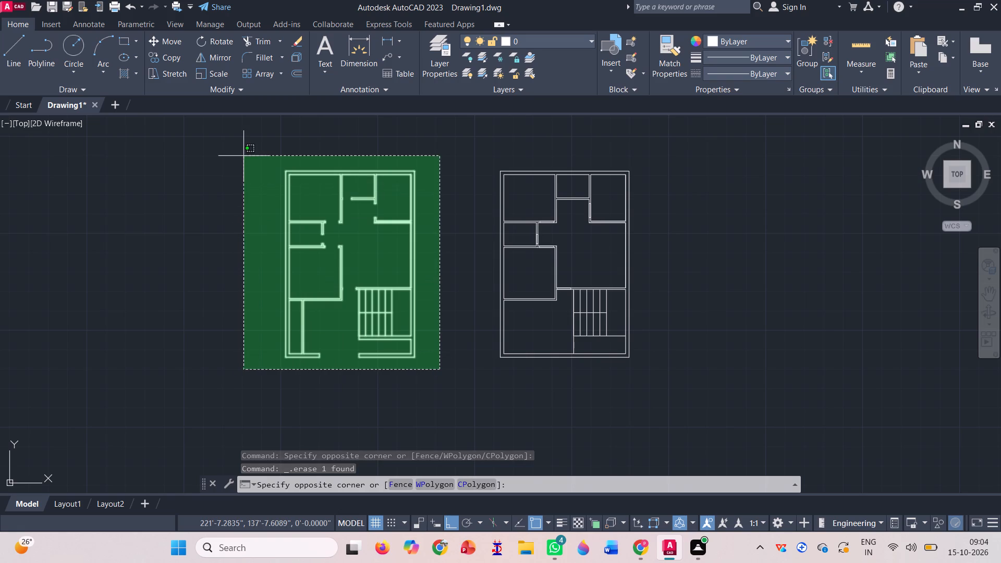
left_click(243, 144)
key("j")
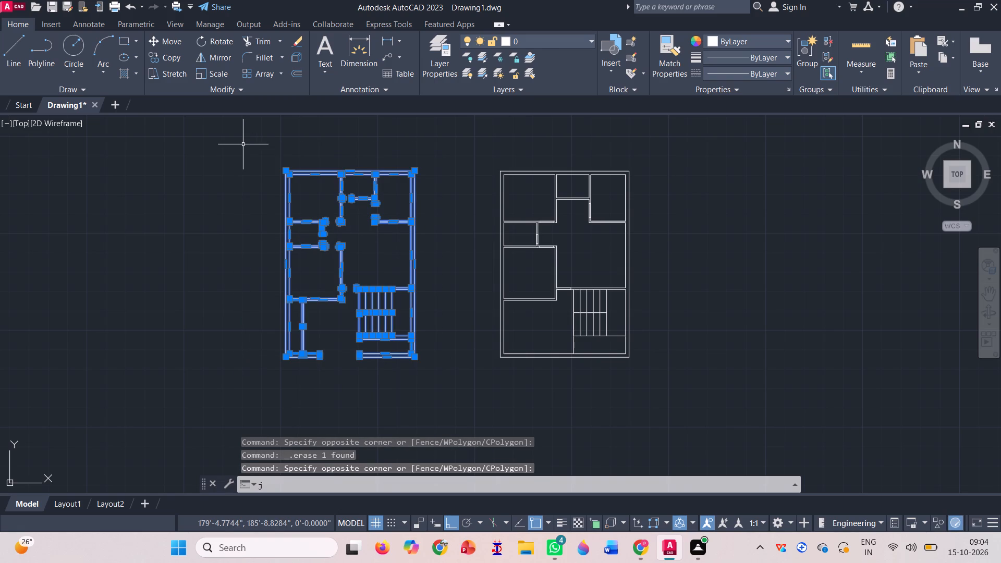
key("Return")
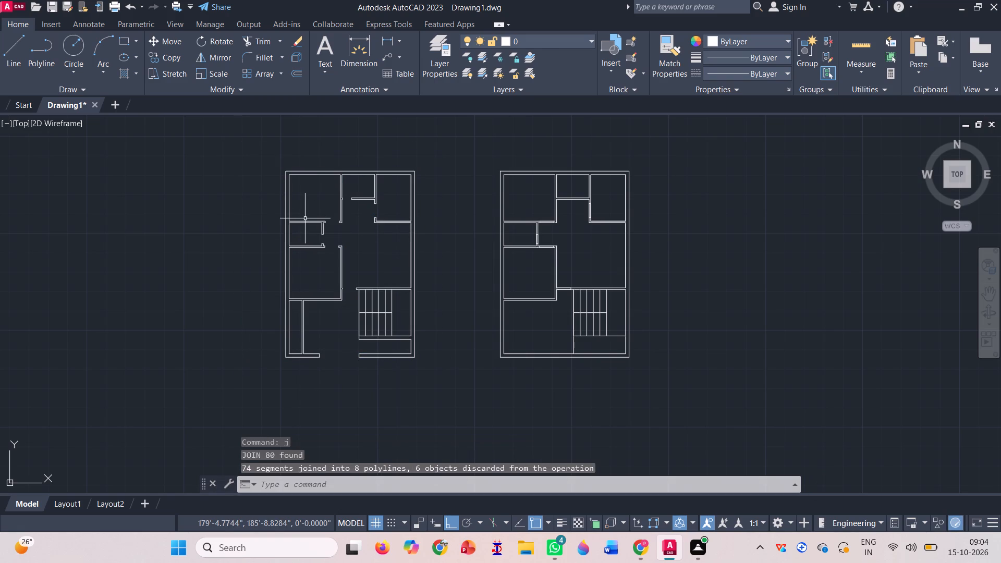
Join the left rooms' wall outline with the polyline running below the lower-left room and down the narrow room's partition.
scroll(305, 216, "up", 2)
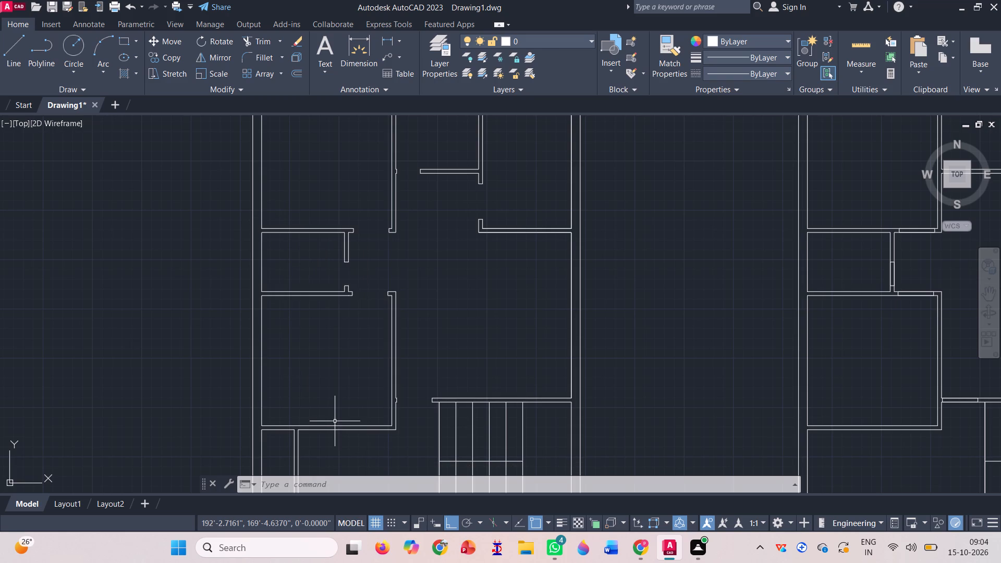
left_click(287, 294)
scroll(284, 454, "up", 4)
left_click(278, 274)
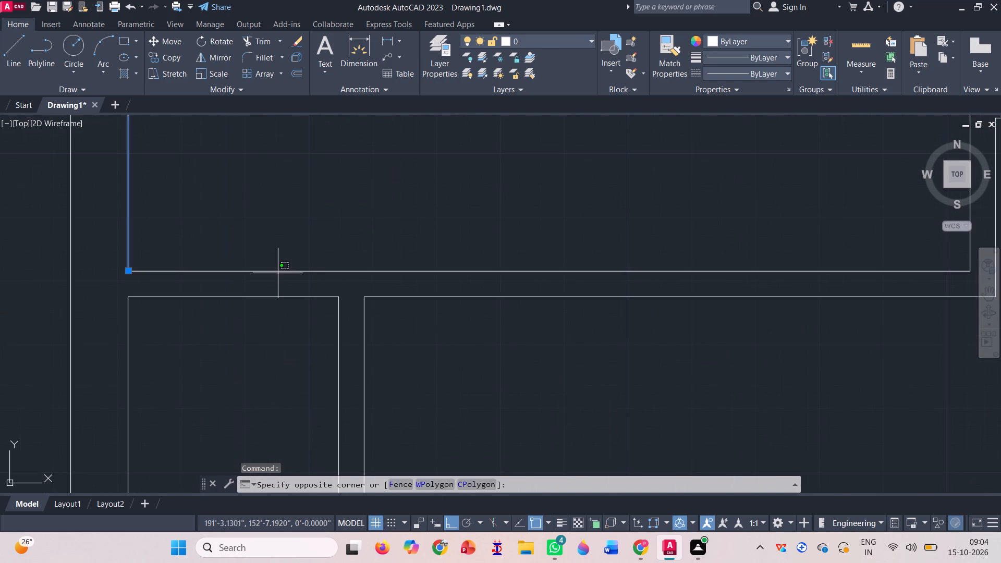
left_click(278, 273)
left_click(280, 264)
left_click(278, 284)
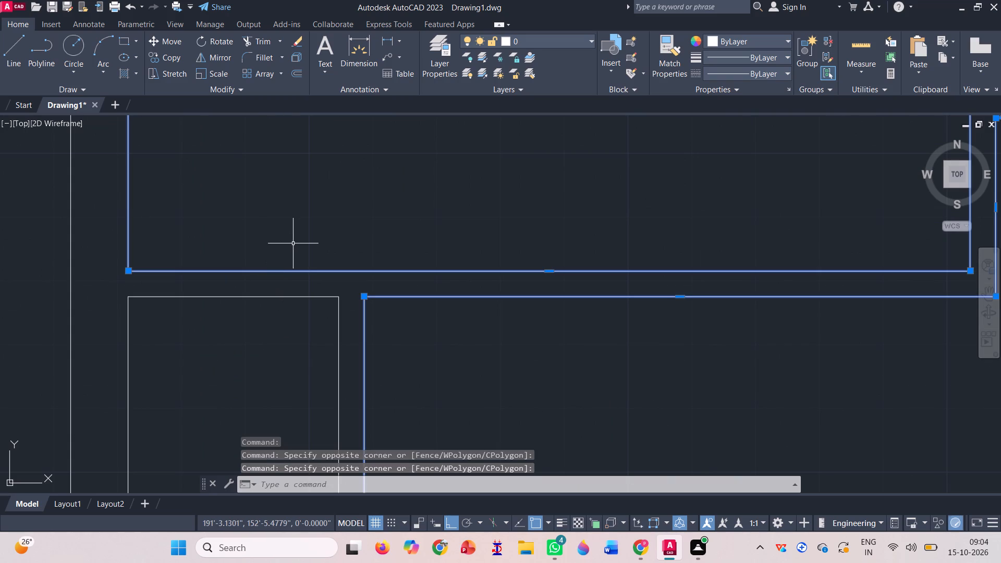
key("j")
key("Return")
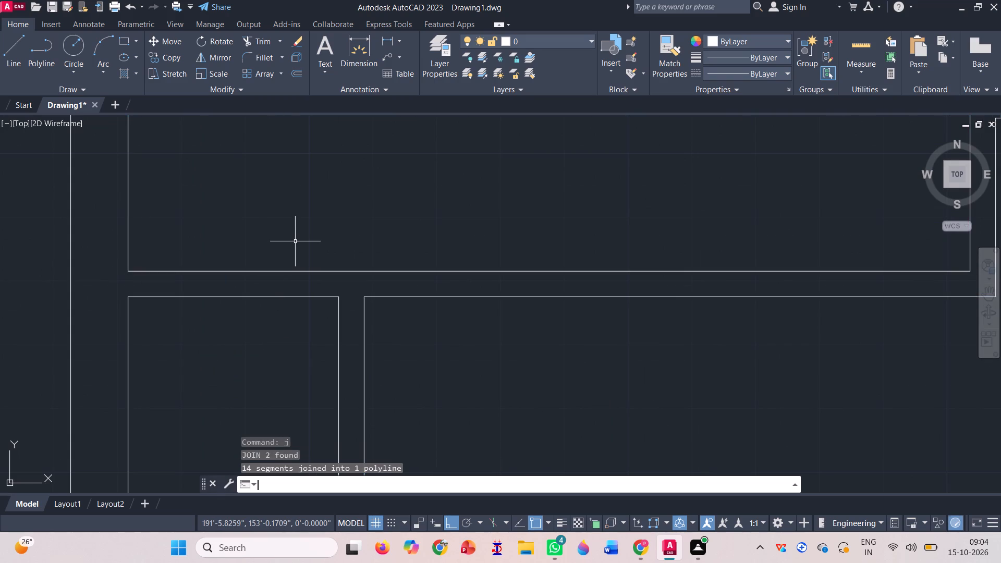
Join that wall polyline with the outer wall outline at the west end of the bottom entrance opening.
scroll(297, 241, "down", 5)
scroll(398, 308, "down", 1)
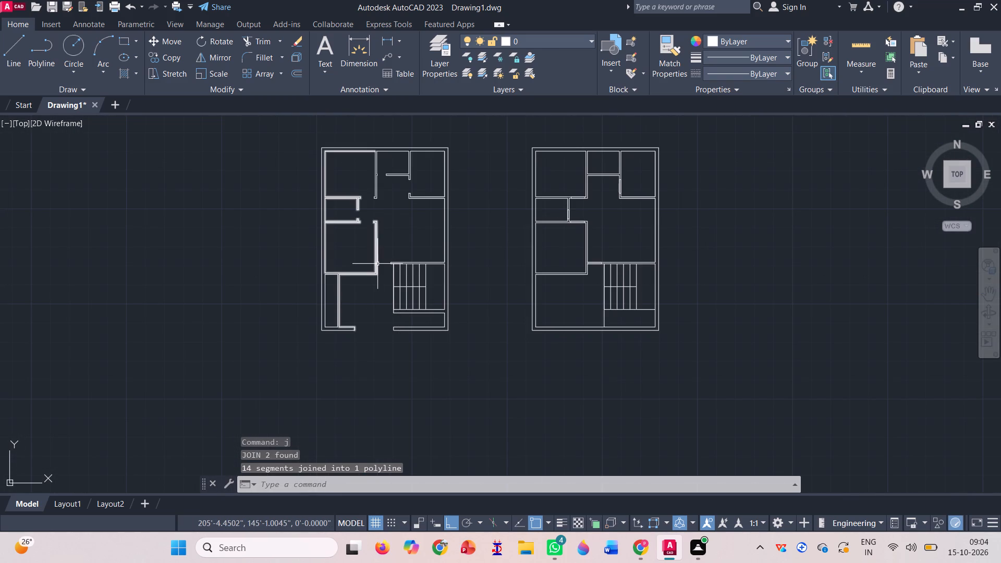
left_click(377, 264)
scroll(321, 338, "up", 3)
scroll(409, 310, "up", 4)
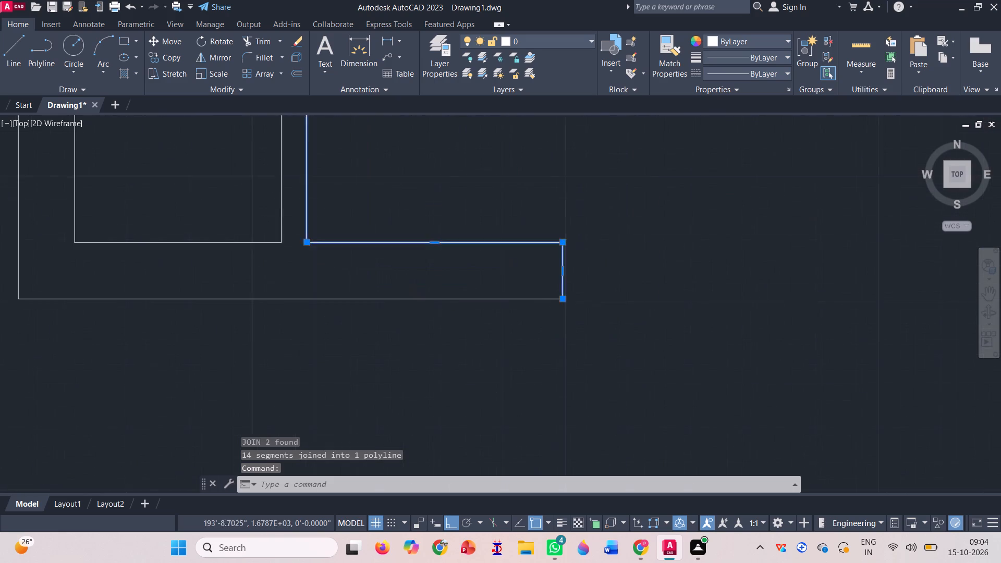
left_click(404, 286)
left_click(371, 337)
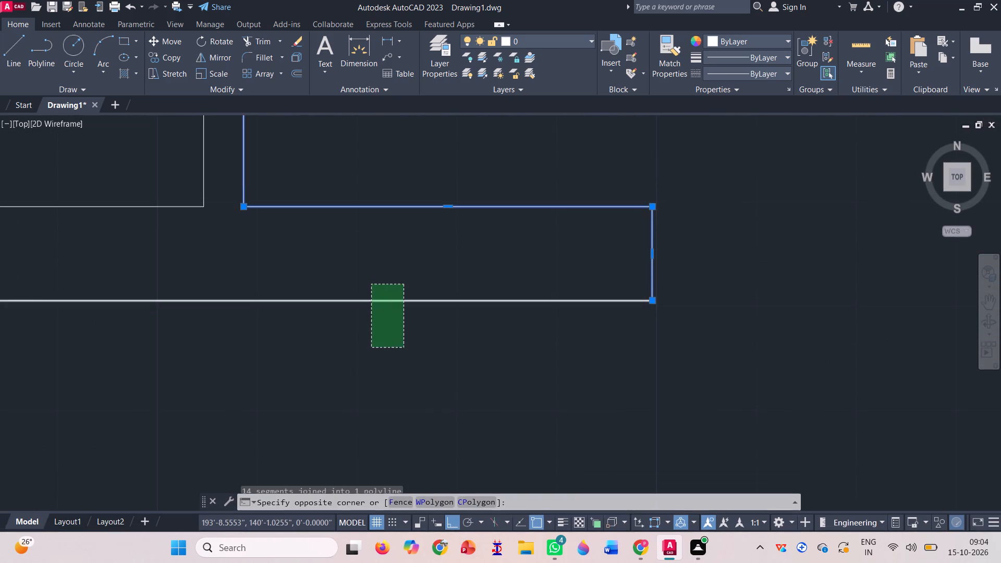
key("j")
key("Return")
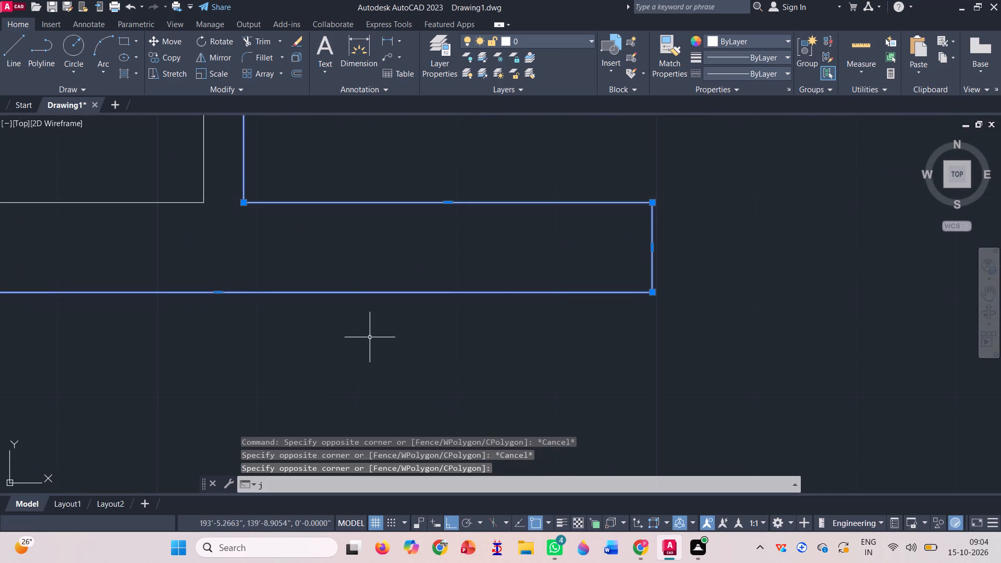
Join the combined wall polyline with the wall outline between the top-left and top-middle rooms.
scroll(211, 364, "down", 5)
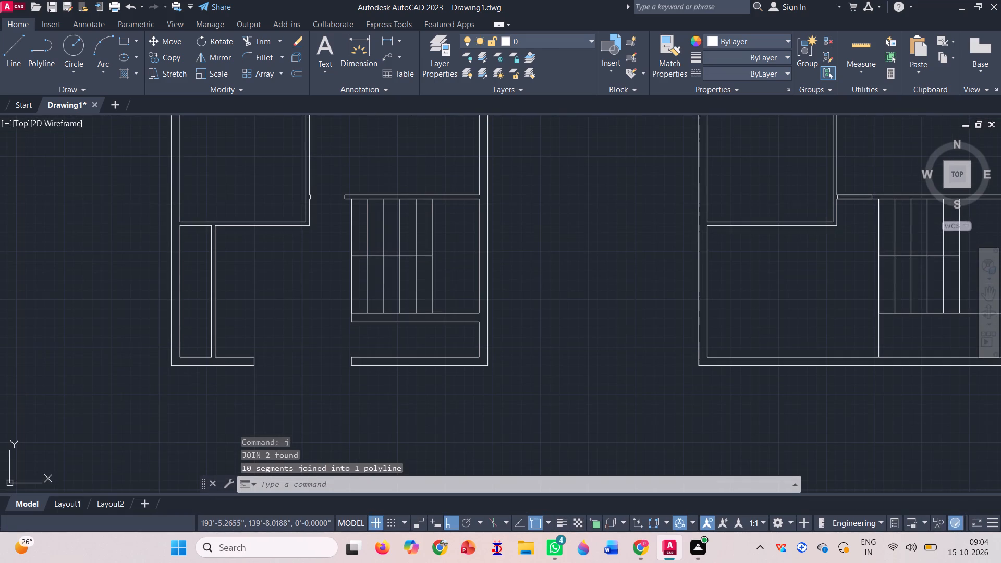
left_click(170, 340)
scroll(109, 404, "down", 2)
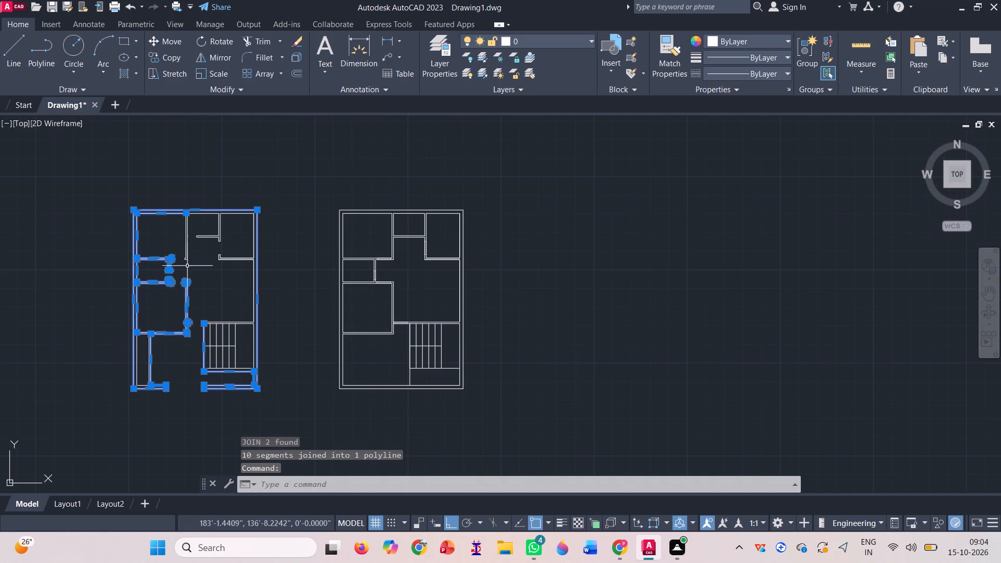
scroll(178, 219, "up", 5)
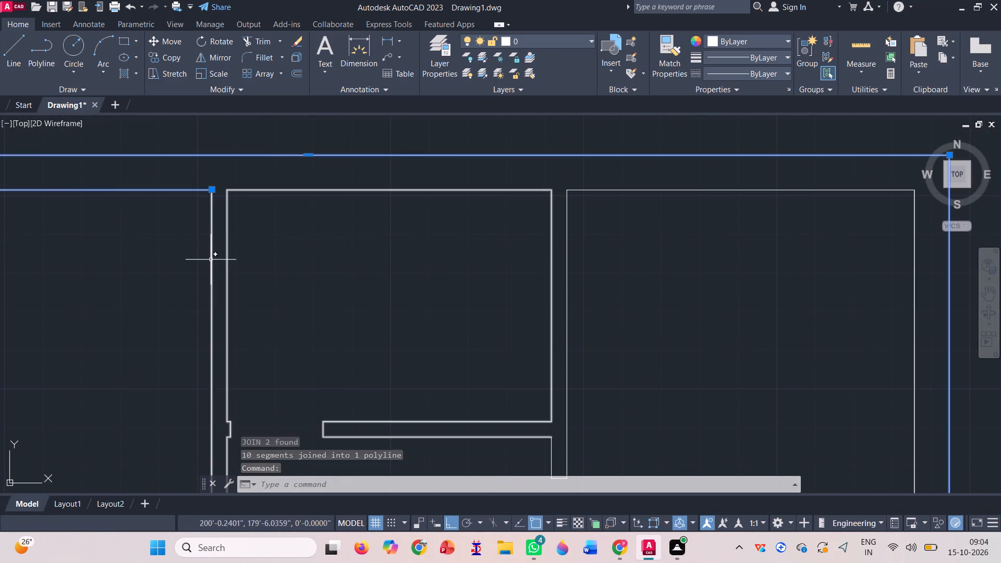
left_click(211, 260)
scroll(211, 260, "down", 2)
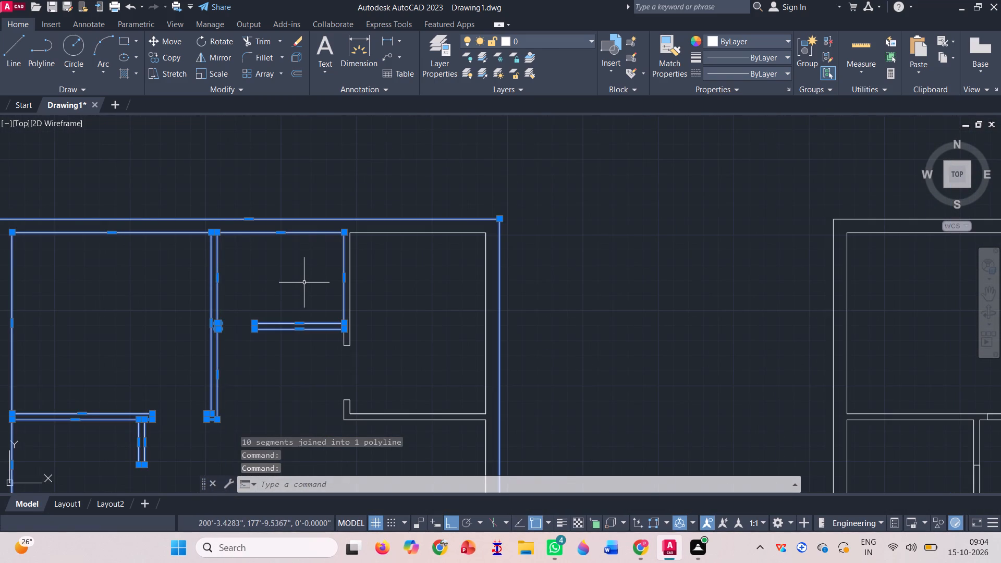
key("j")
key("Return")
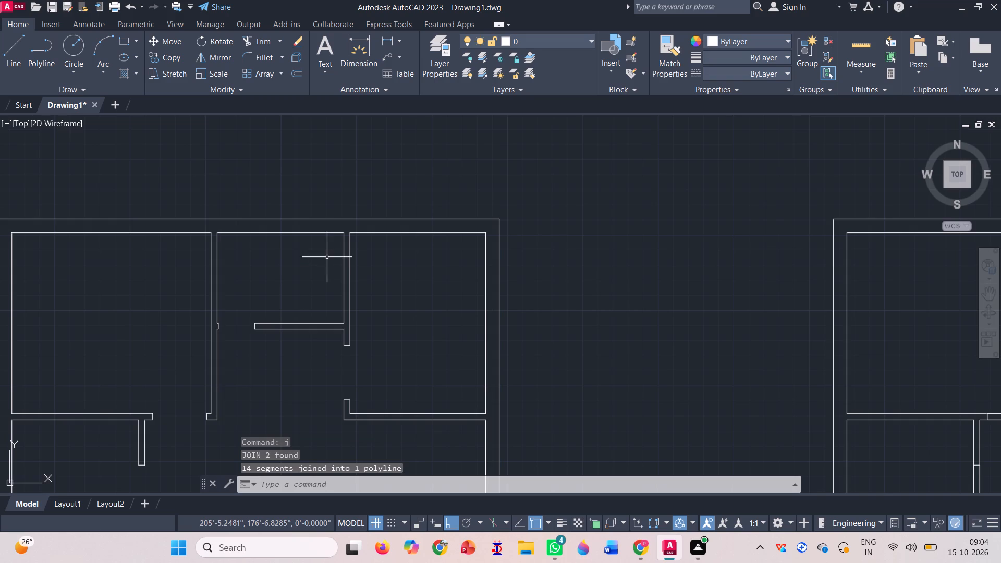
Join the combined wall polyline with the top-right room's wall outline, picked at the wall stub below the top-middle room.
left_click(343, 258)
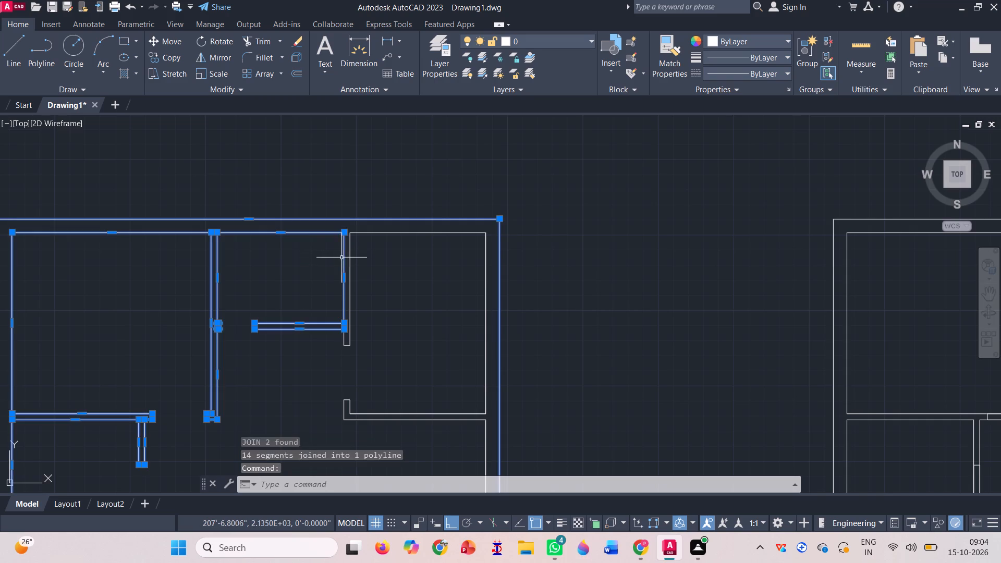
scroll(323, 337, "up", 4)
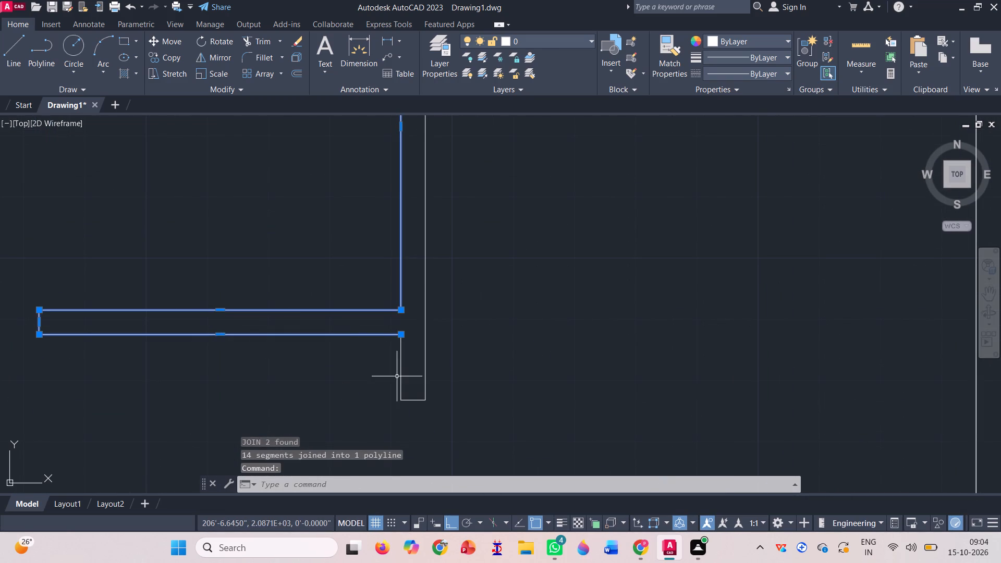
left_click(399, 377)
scroll(333, 319, "down", 3)
scroll(384, 297, "down", 1)
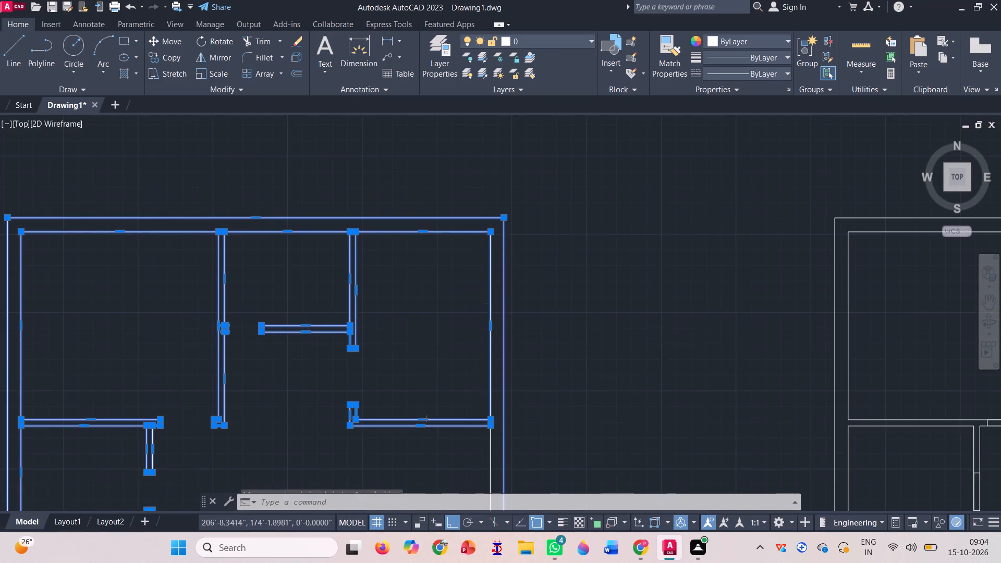
scroll(384, 297, "down", 1)
key("j")
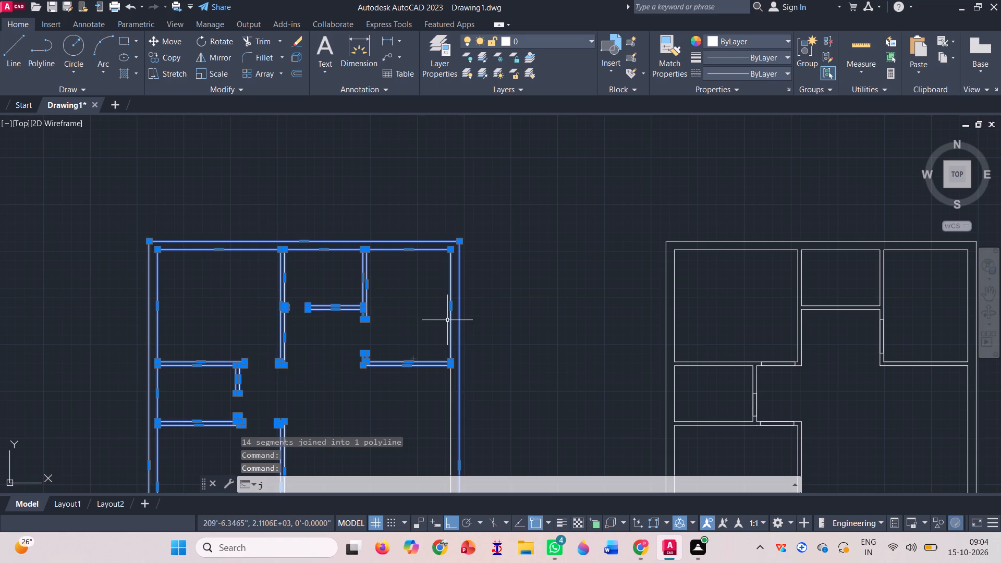
key("Return")
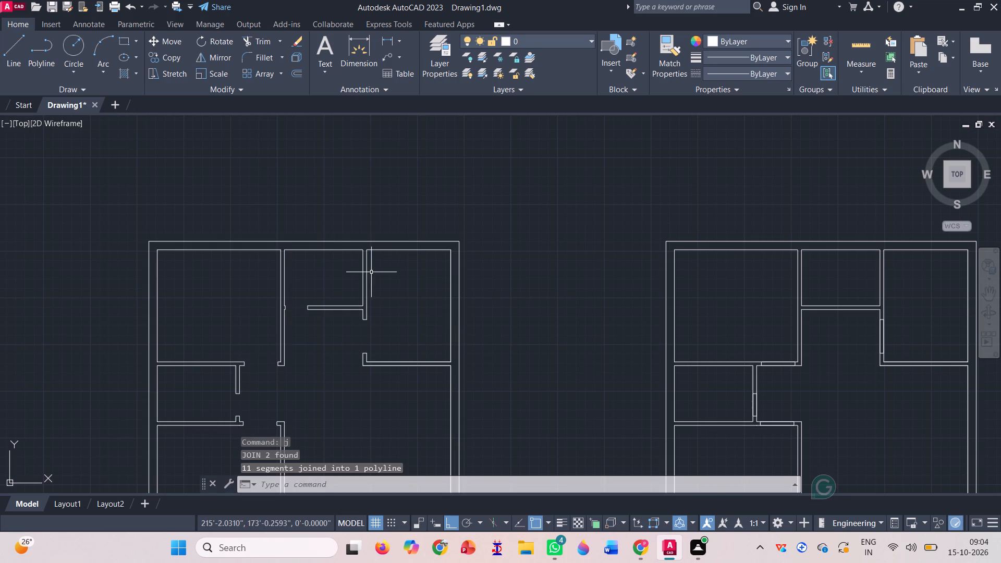
Join the combined wall polyline with the central hall's right inner wall outline, including the wall above the stairs.
left_click(368, 281)
scroll(429, 205, "down", 1)
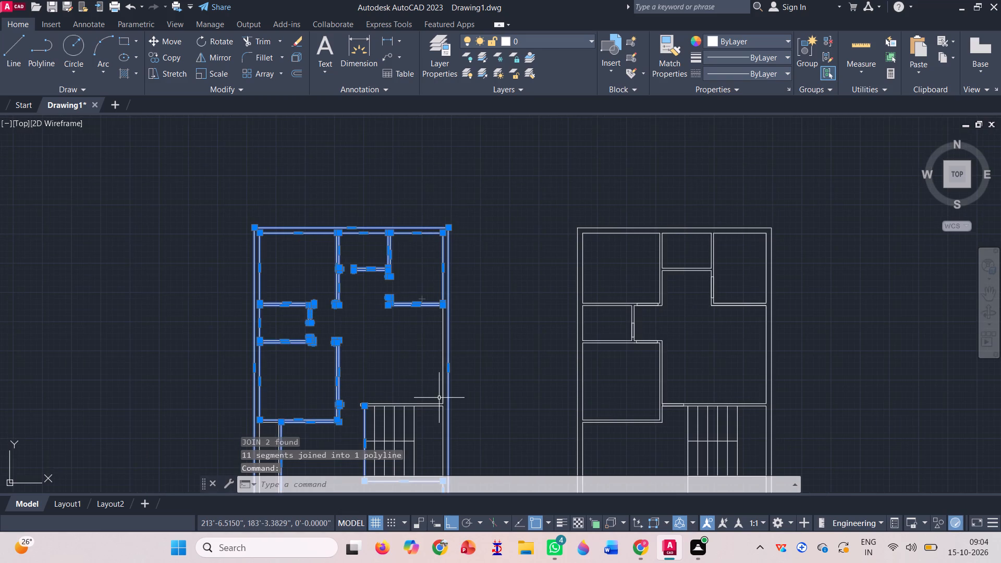
scroll(441, 399, "up", 2)
left_click(439, 373)
left_click(442, 357)
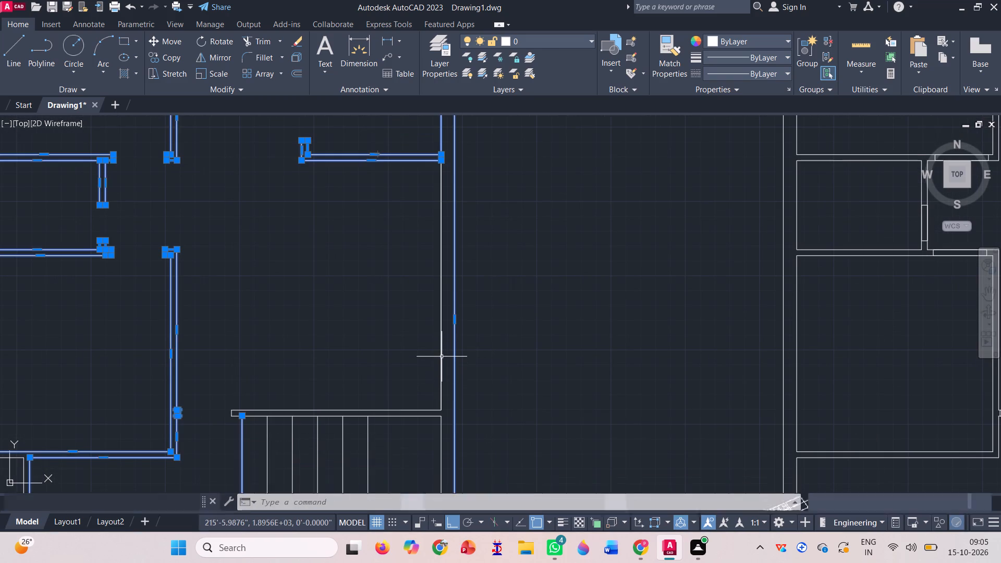
left_click(440, 350)
key("j")
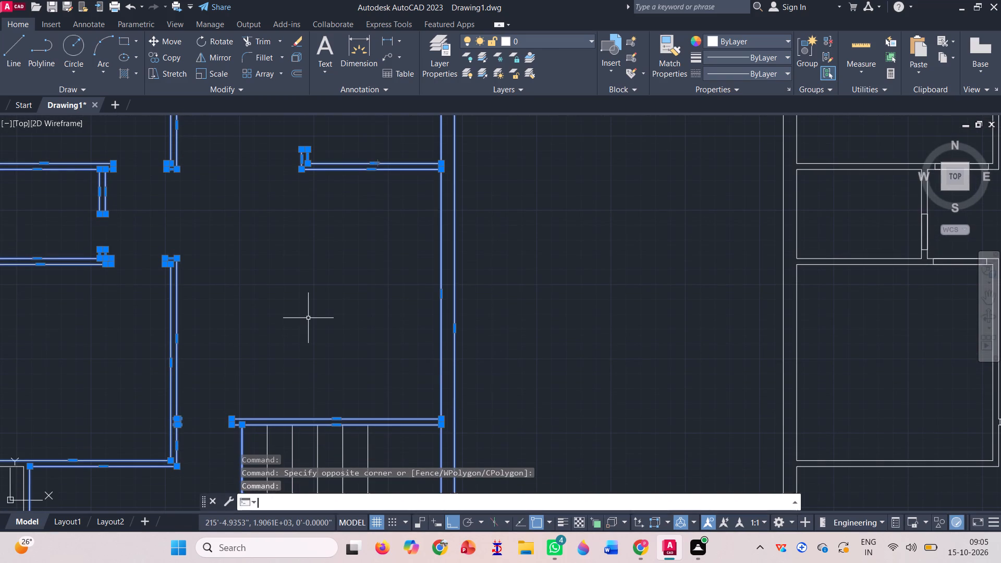
key("Return")
scroll(308, 318, "down", 2)
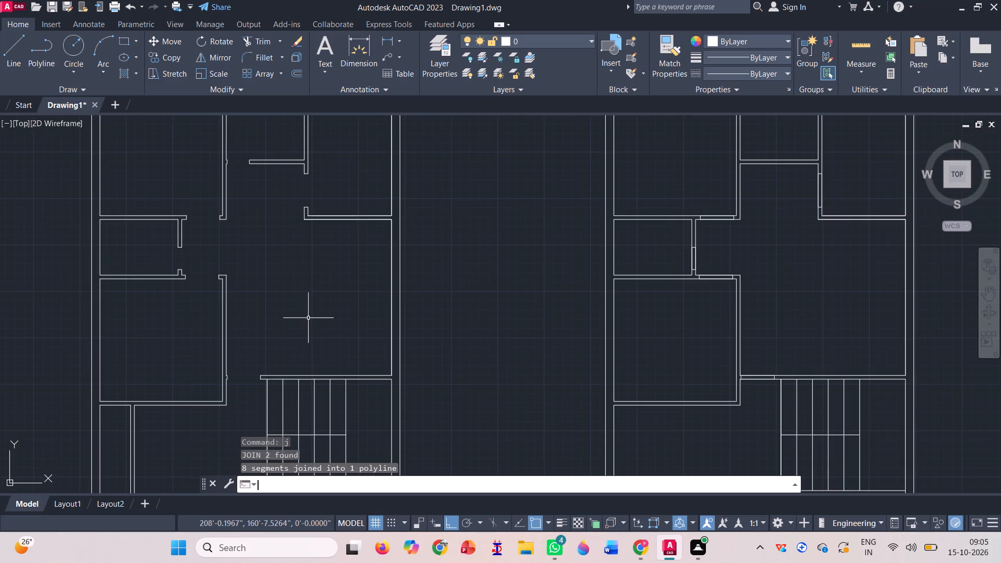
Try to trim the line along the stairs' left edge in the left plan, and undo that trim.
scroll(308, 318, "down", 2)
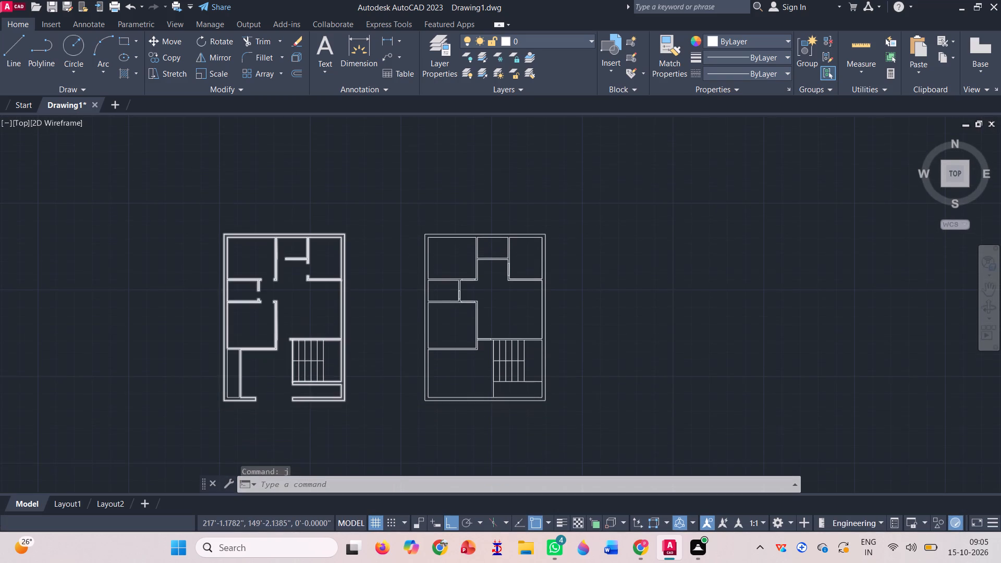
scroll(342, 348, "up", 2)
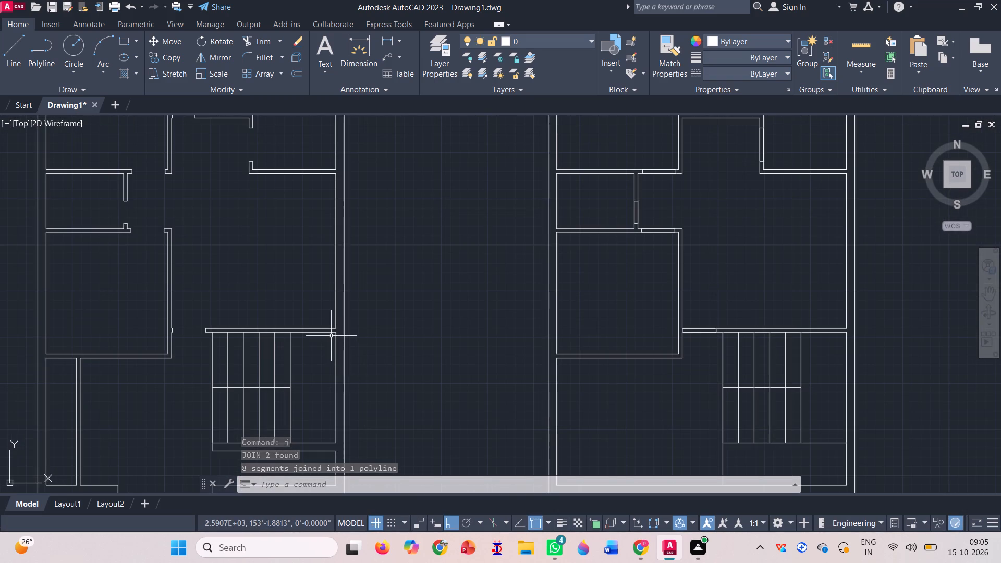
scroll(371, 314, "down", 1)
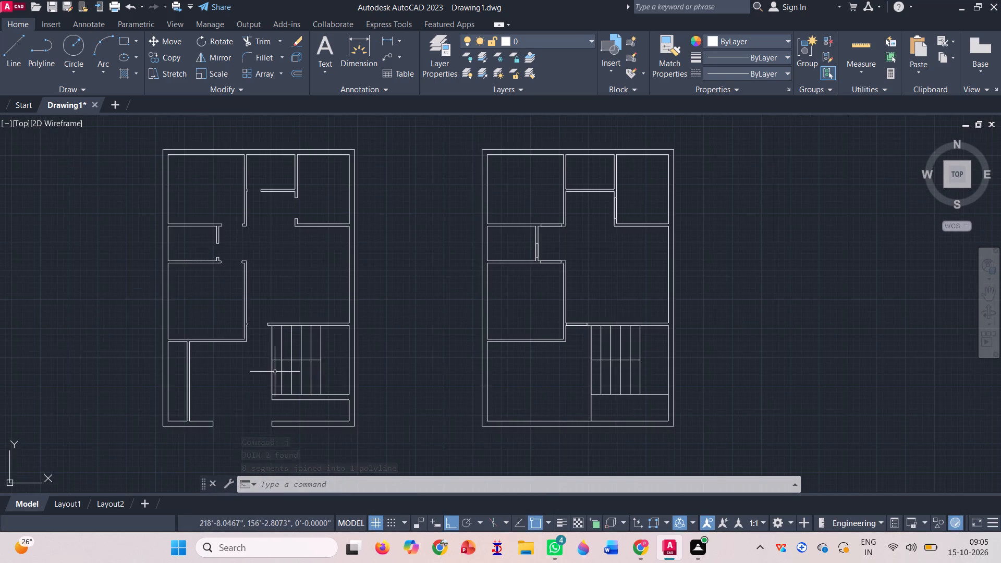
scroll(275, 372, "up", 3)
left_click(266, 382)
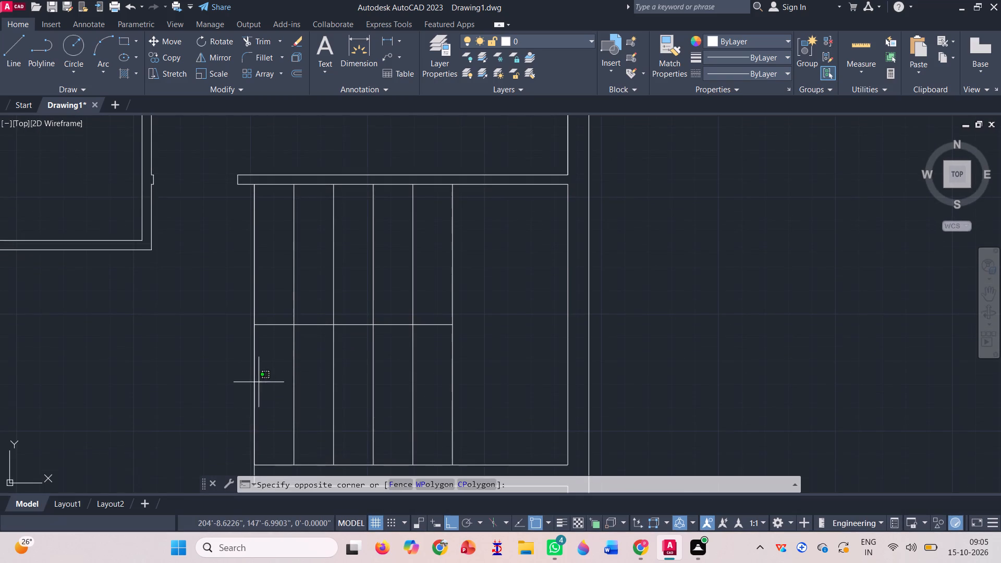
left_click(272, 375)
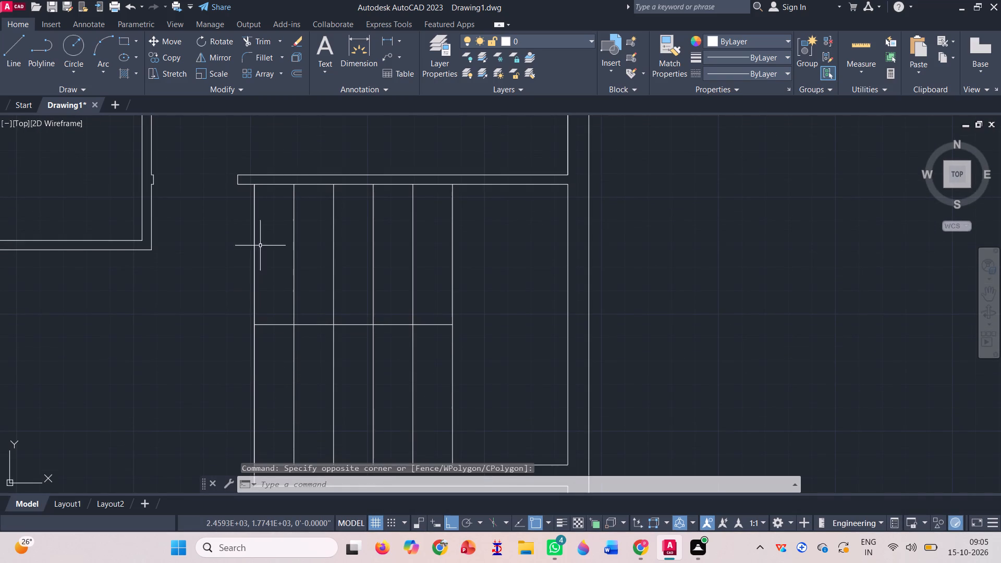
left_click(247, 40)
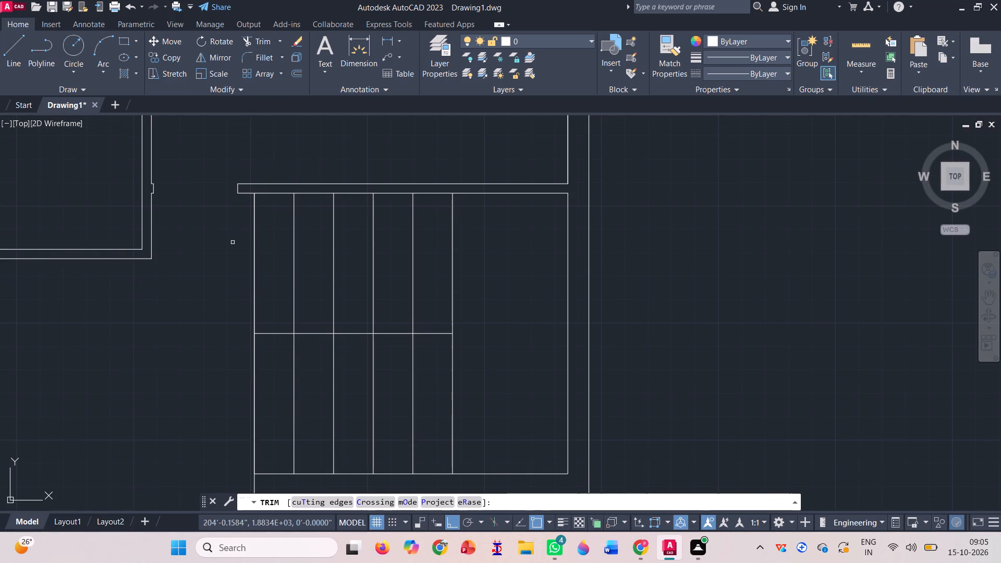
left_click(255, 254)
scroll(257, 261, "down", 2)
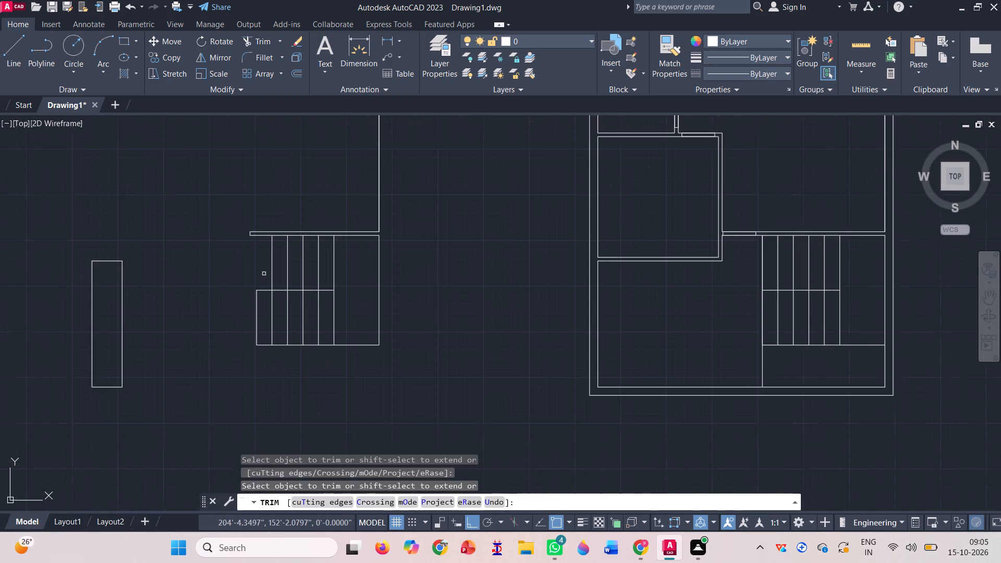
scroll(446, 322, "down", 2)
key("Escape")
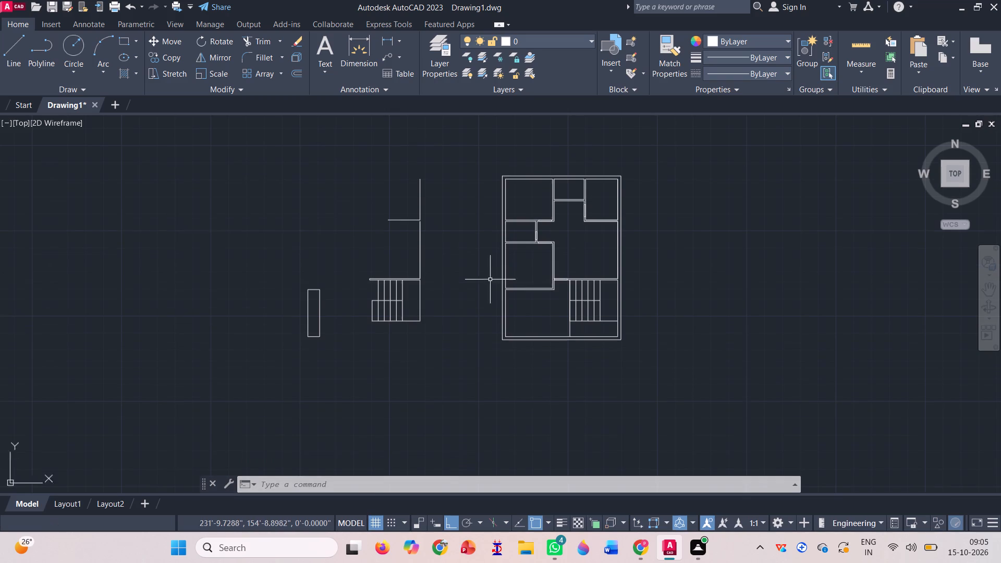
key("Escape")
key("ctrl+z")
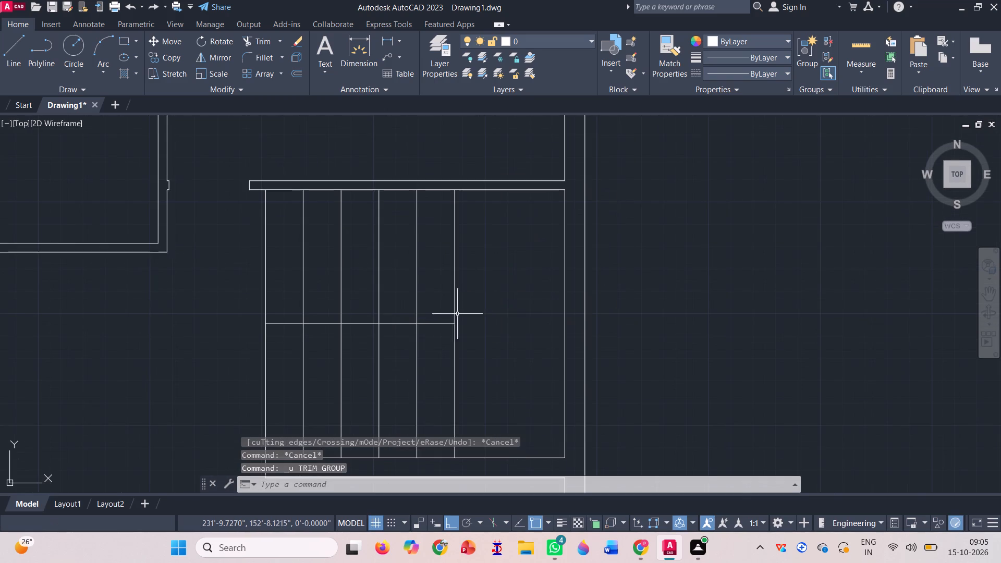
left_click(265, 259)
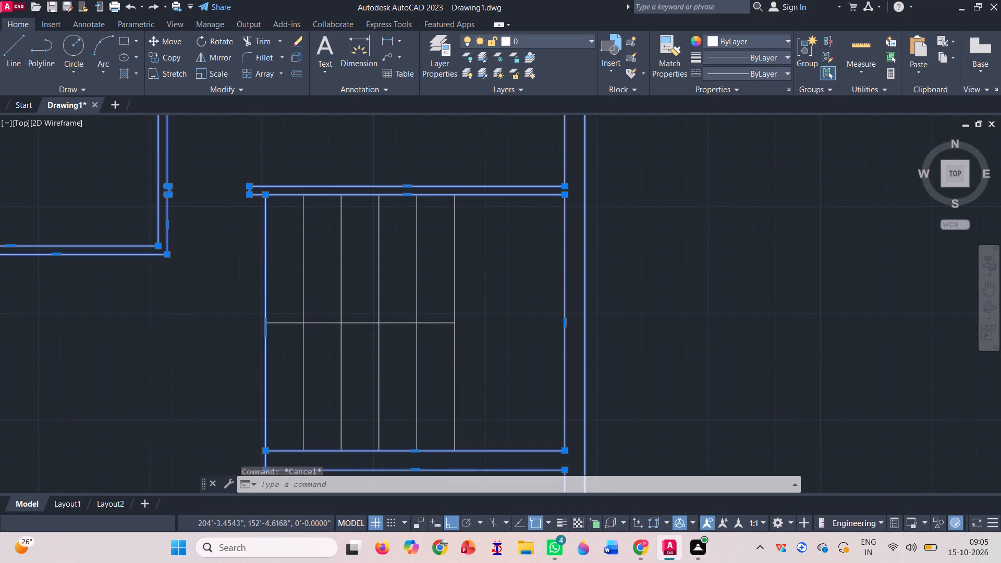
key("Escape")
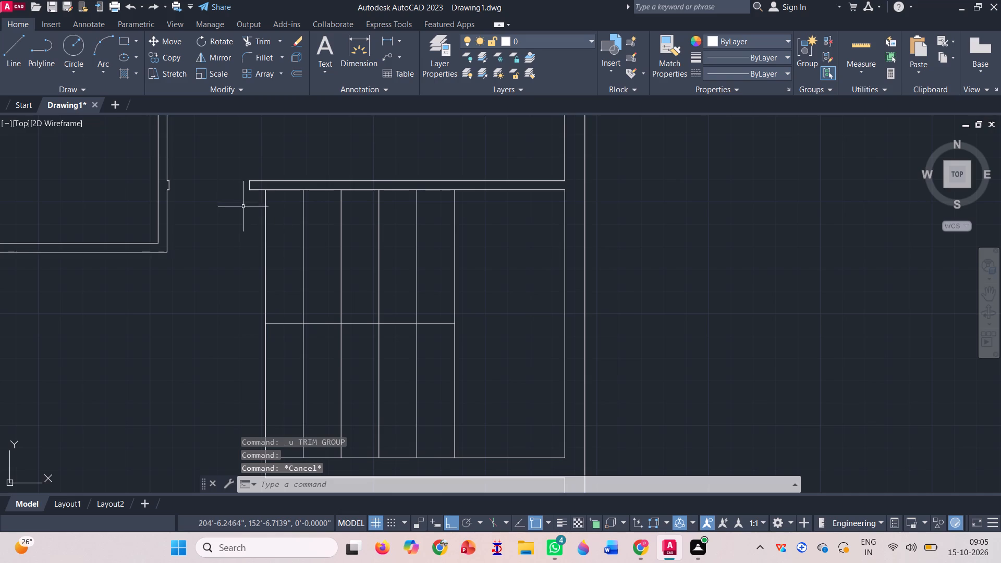
Draw a short horizontal line crossing the stairs' left edge just above the wall below the stairs in the left plan.
scroll(243, 206, "down", 2)
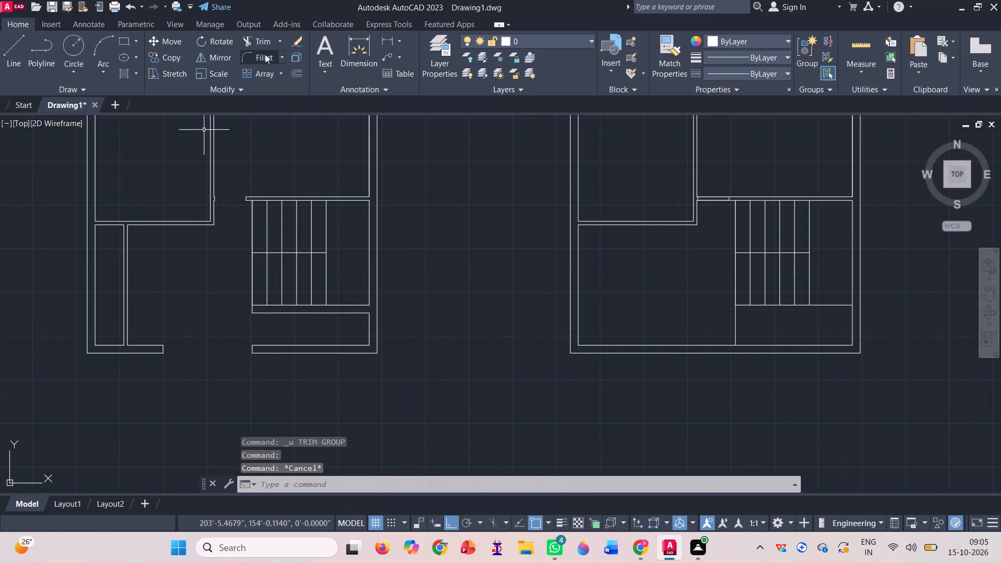
left_click(14, 50)
scroll(248, 289, "up", 3)
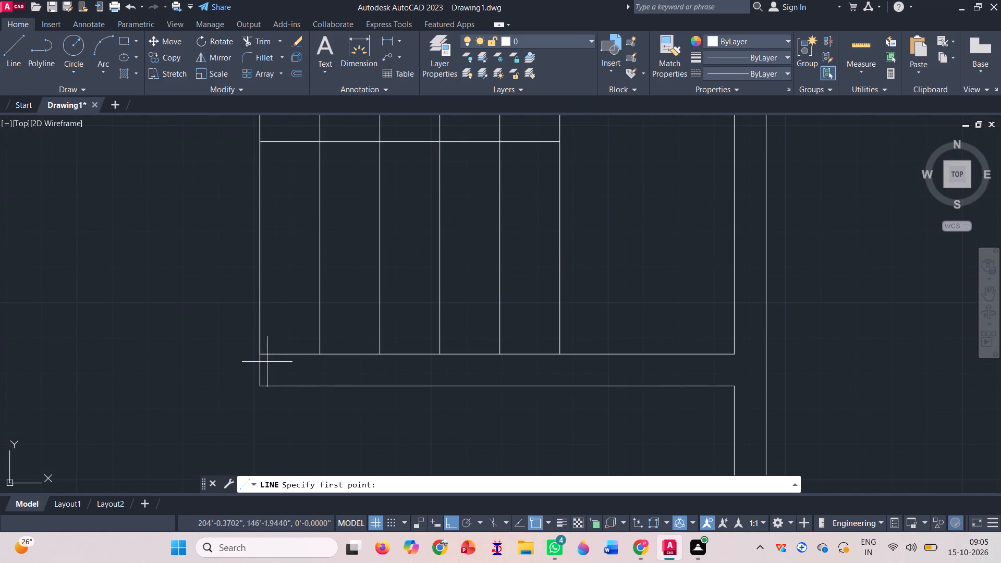
left_click(266, 346)
left_click(243, 348)
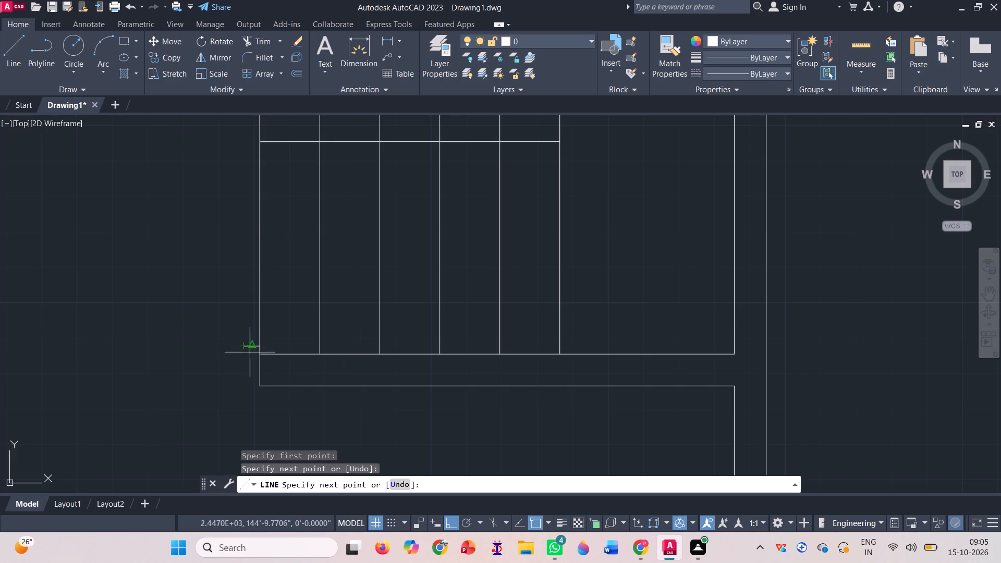
left_click(297, 338)
key("space")
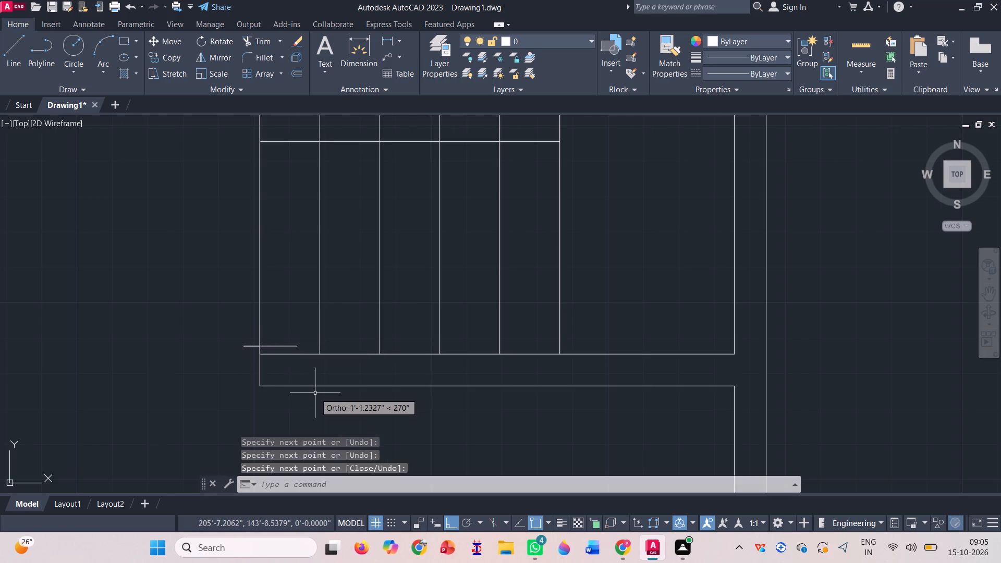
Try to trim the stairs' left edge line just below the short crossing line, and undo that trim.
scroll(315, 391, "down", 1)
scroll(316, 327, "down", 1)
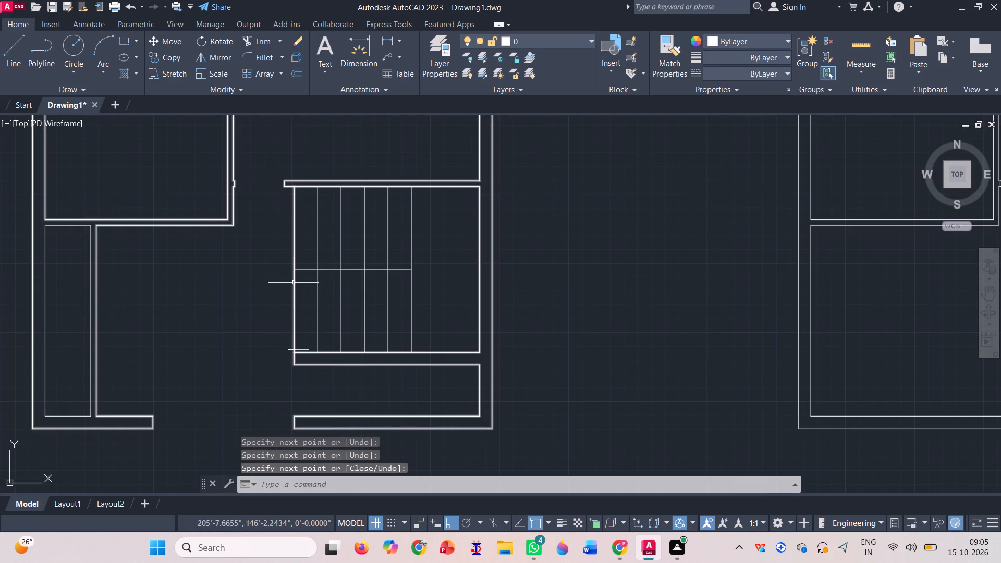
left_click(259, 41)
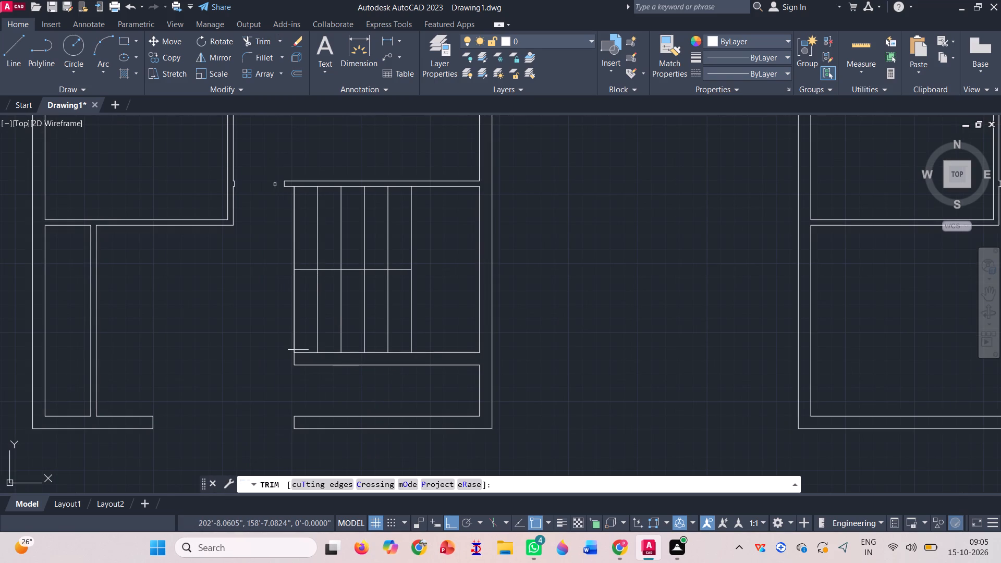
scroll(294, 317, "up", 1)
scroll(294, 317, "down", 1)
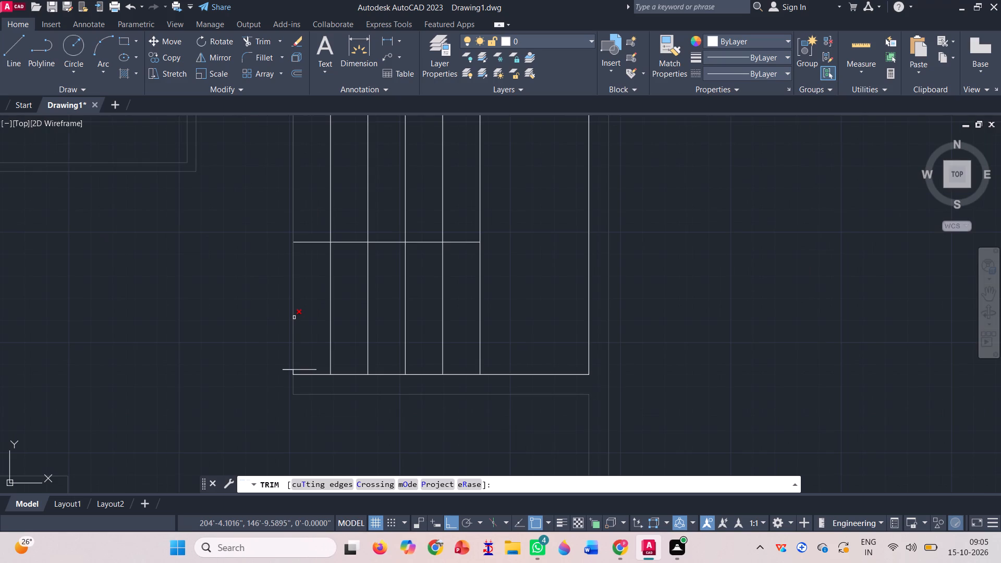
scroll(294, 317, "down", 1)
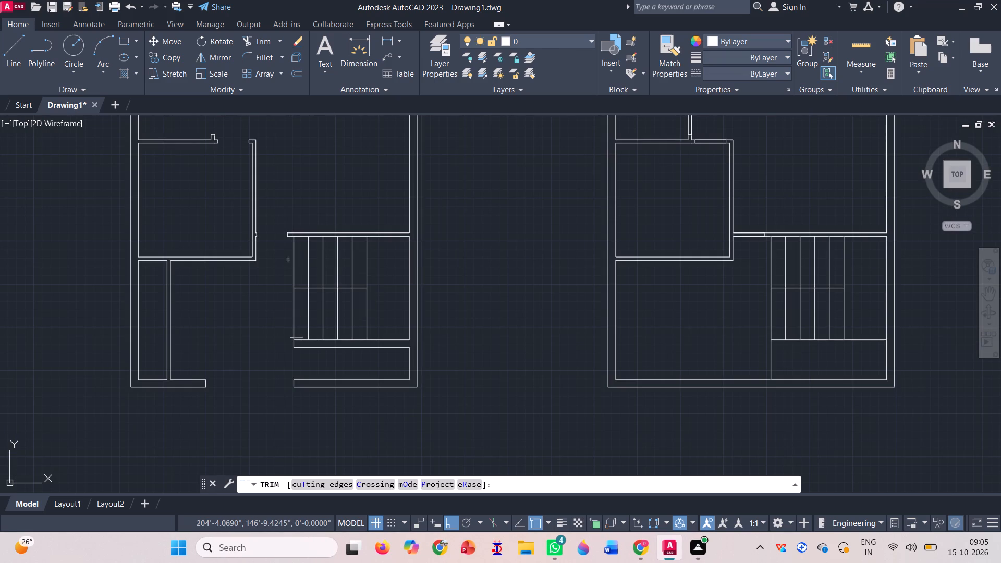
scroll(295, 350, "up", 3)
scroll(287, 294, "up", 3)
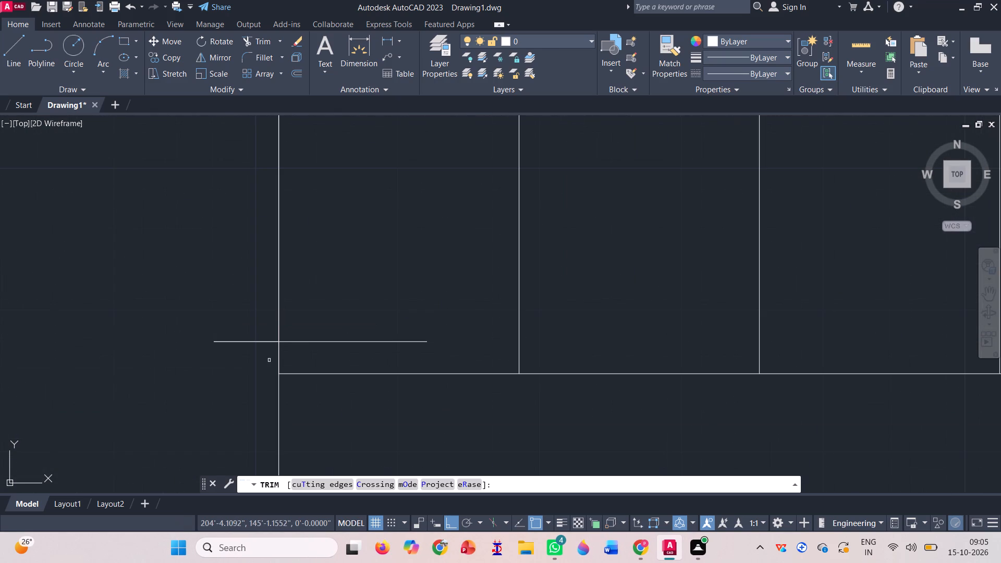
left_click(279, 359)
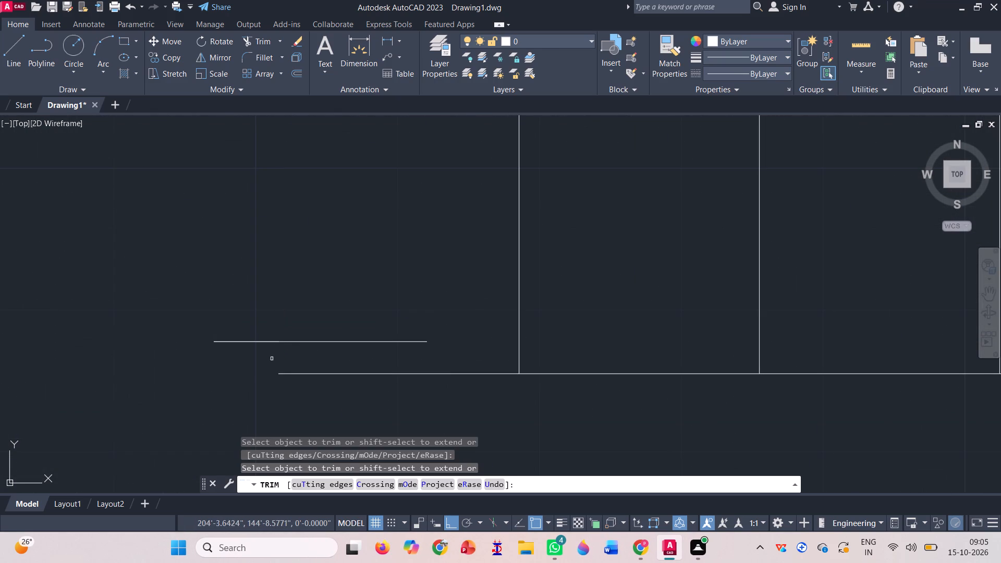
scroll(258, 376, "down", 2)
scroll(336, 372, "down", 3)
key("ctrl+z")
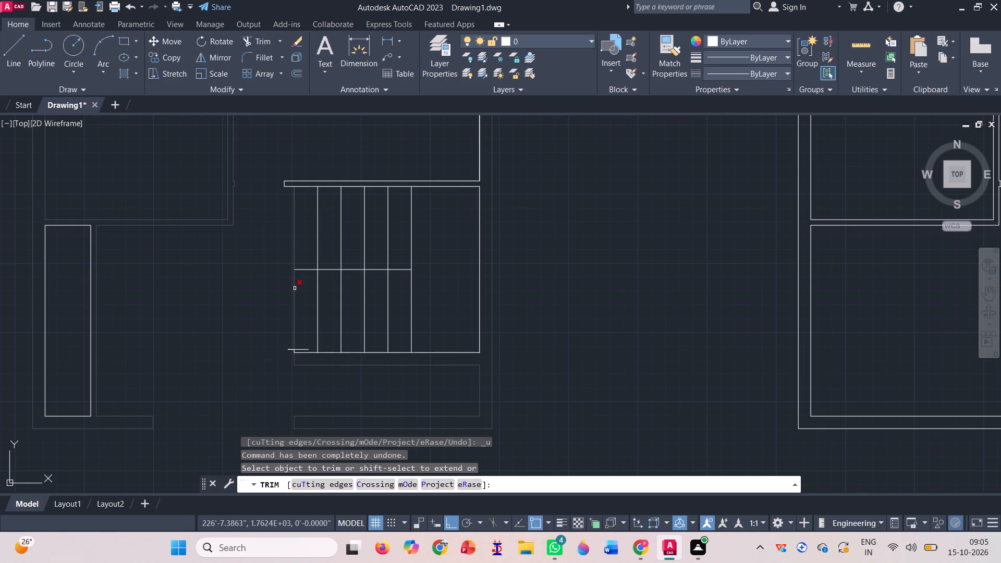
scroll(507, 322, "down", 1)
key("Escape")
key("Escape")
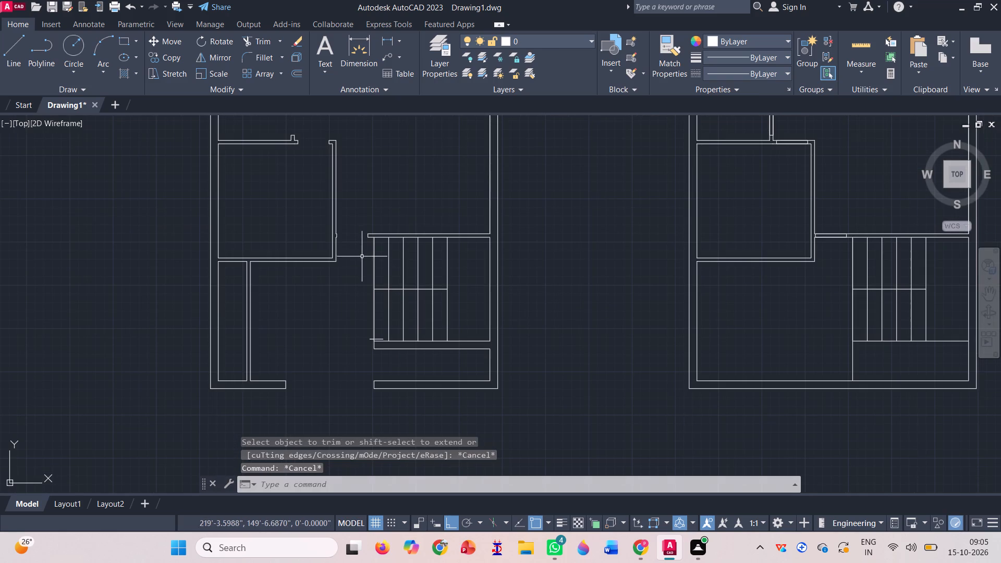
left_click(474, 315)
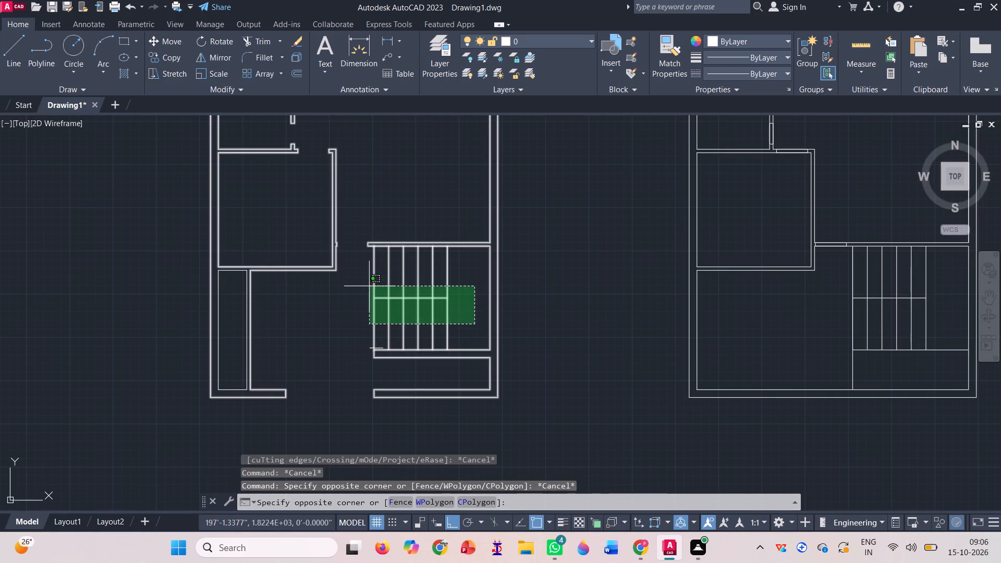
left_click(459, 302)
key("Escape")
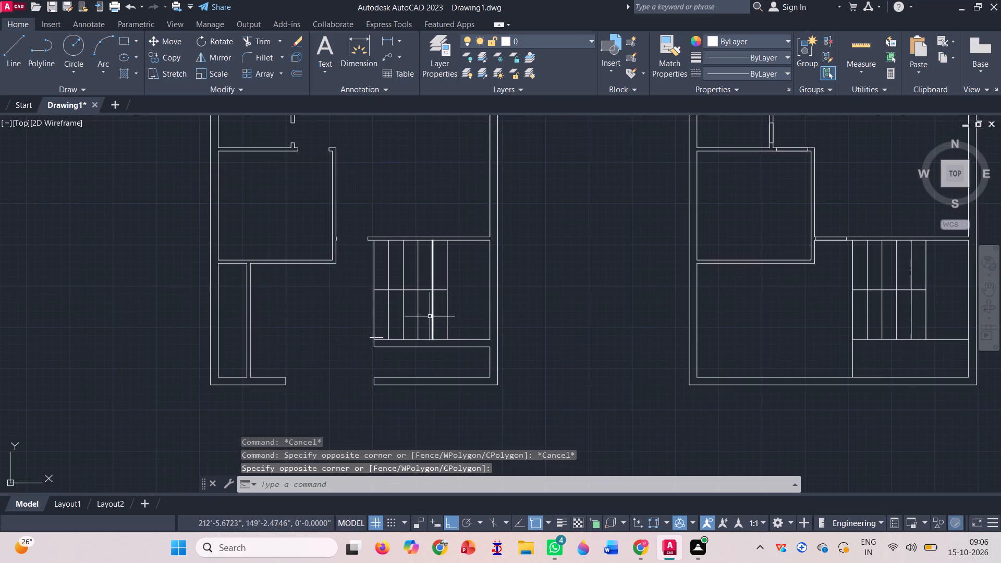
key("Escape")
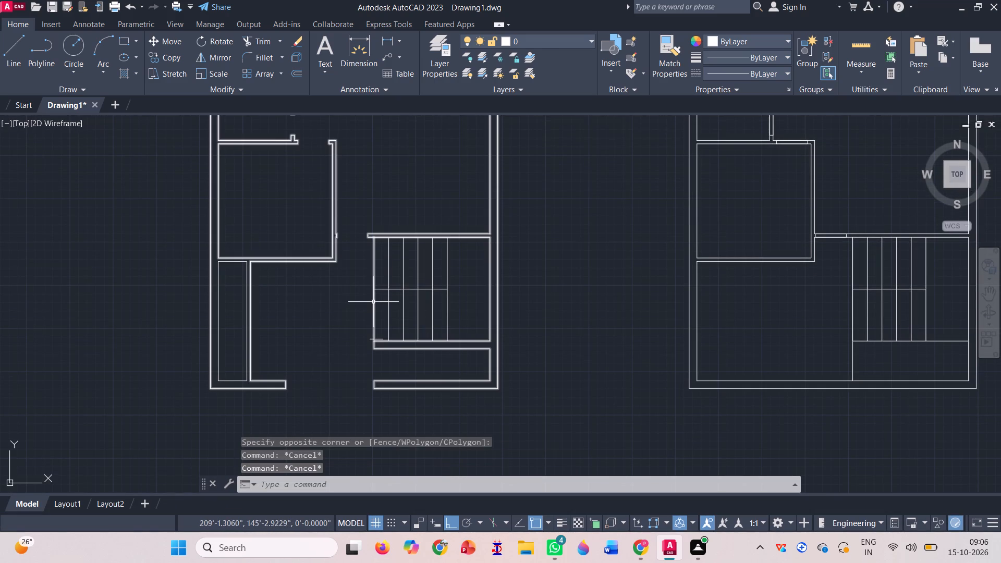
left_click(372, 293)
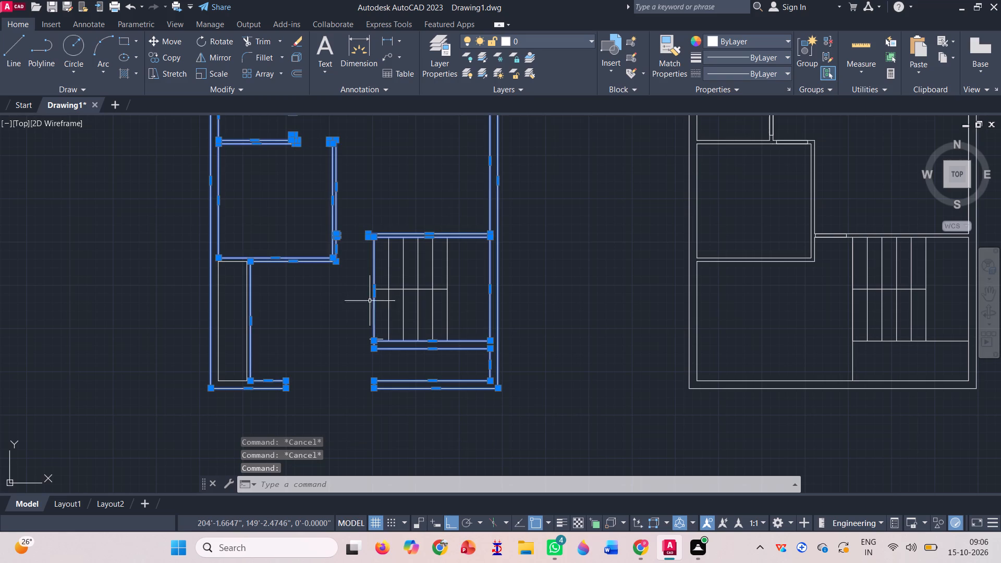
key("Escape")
Draw a three-segment line outlining a stub that extends the wall below the stairs leftward, back to its lower-left corner.
scroll(380, 266, "up", 3)
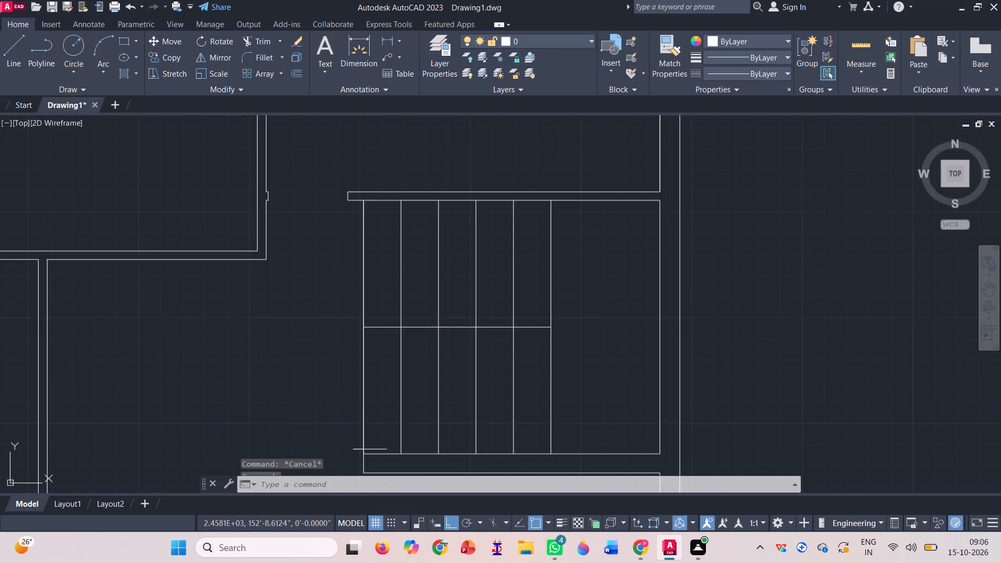
scroll(381, 266, "down", 3)
scroll(377, 335, "up", 3)
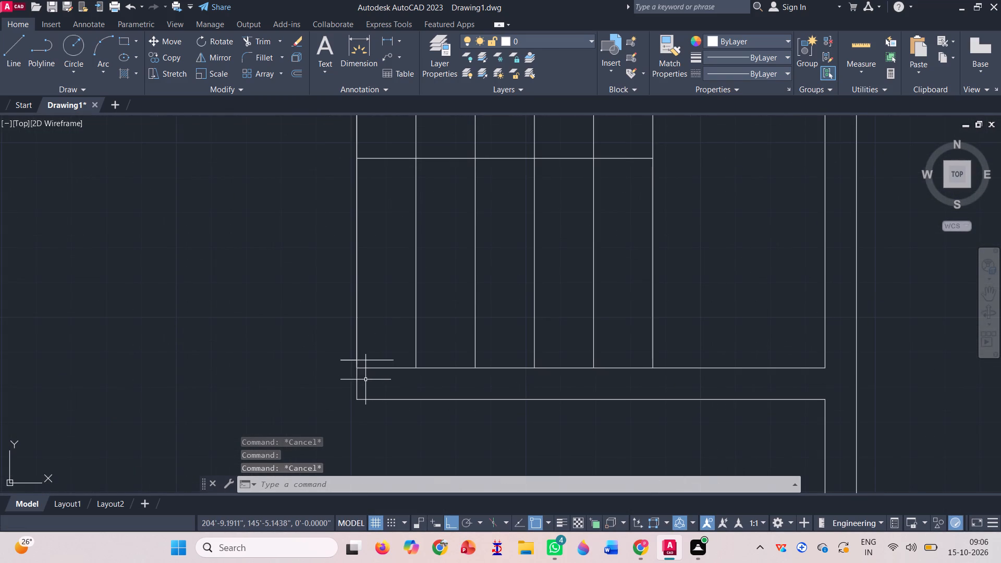
left_click(15, 52)
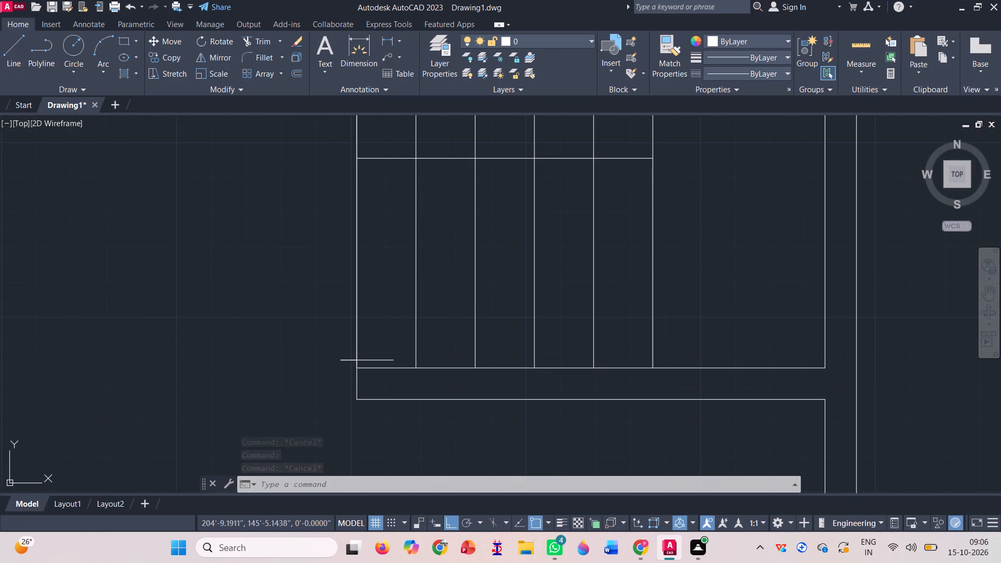
left_click(356, 367)
left_click(301, 381)
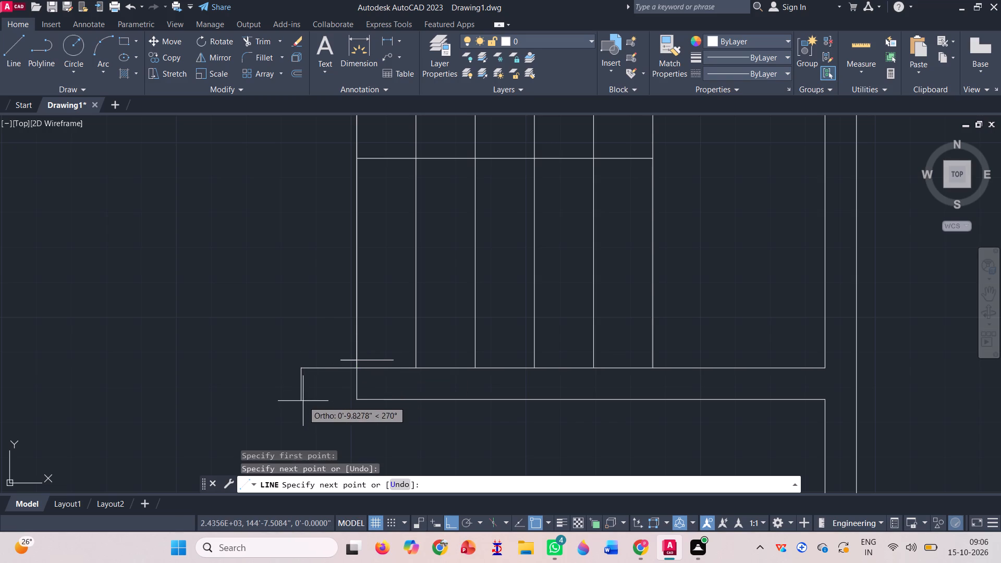
left_click(302, 399)
left_click(353, 399)
key("space")
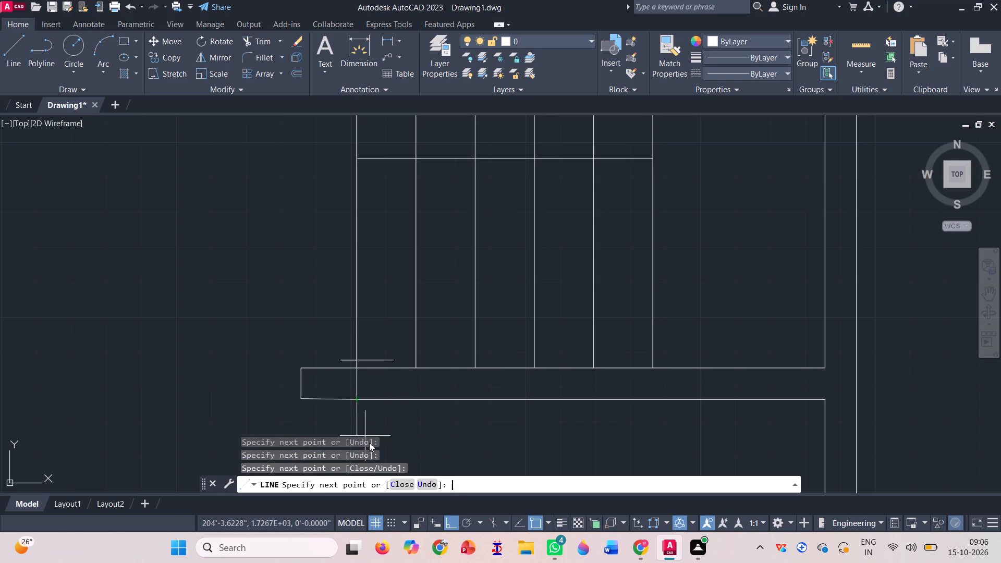
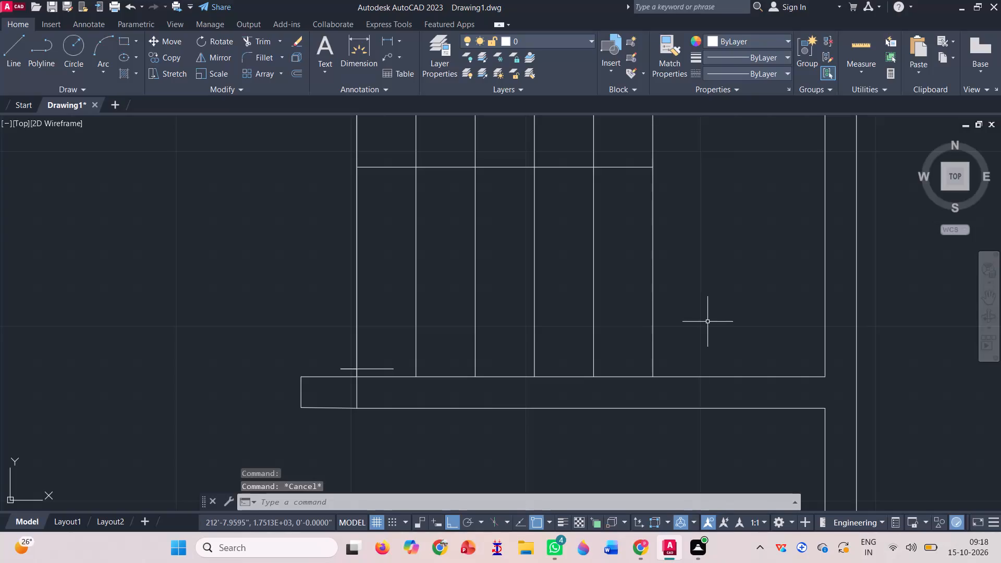
Undo the three-segment stub outline and the short horizontal crossing line at the stairs' lower-left corner in the left plan.
scroll(531, 412, "down", 2)
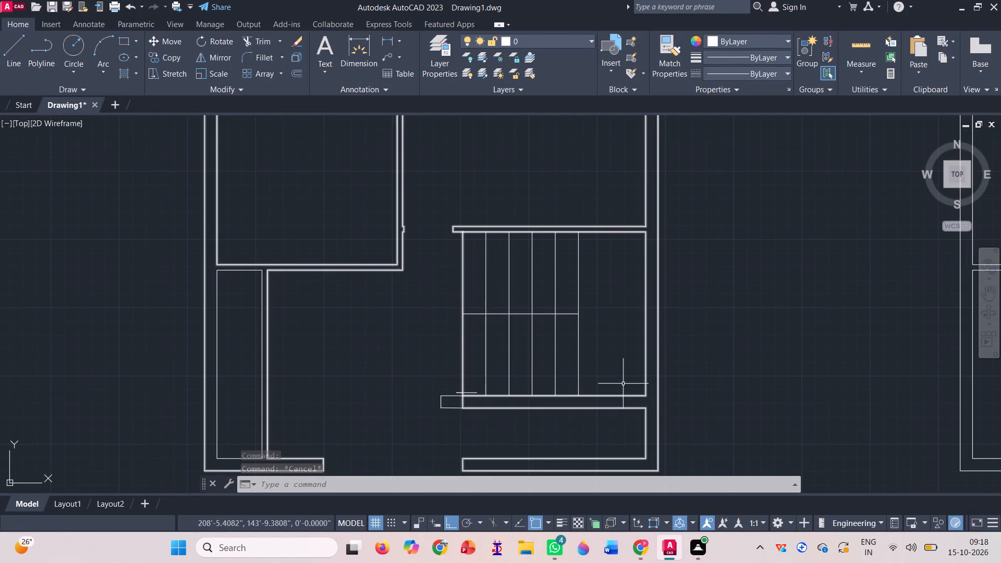
key("ctrl+z")
key("ctrl+z")
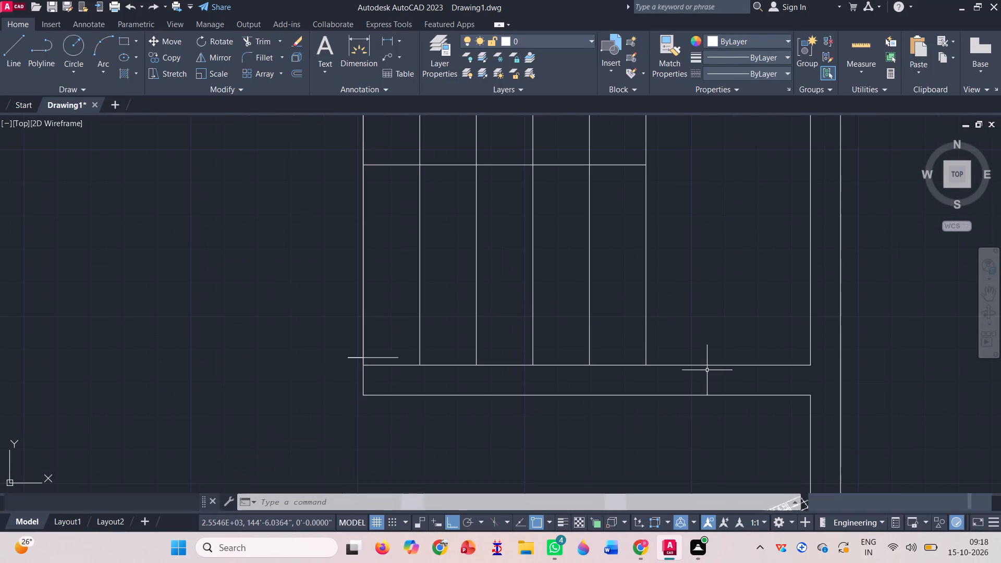
key("ctrl+z")
key("ctrl+z")
key("ctrl+z")
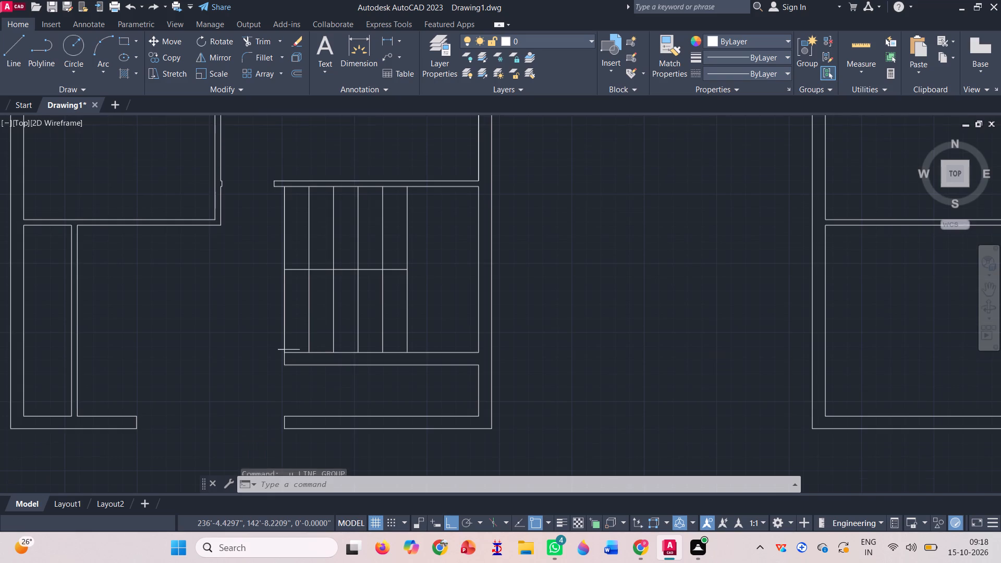
key("ctrl+z")
key("ctrl+z")
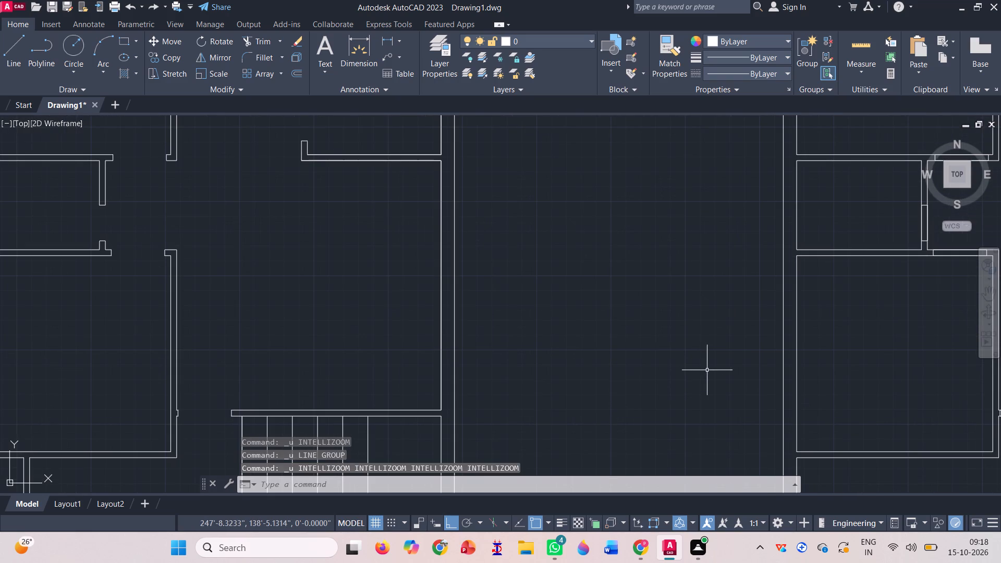
Undo the last join of the left plan's wall lines.
scroll(591, 325, "down", 2)
scroll(437, 440, "up", 1)
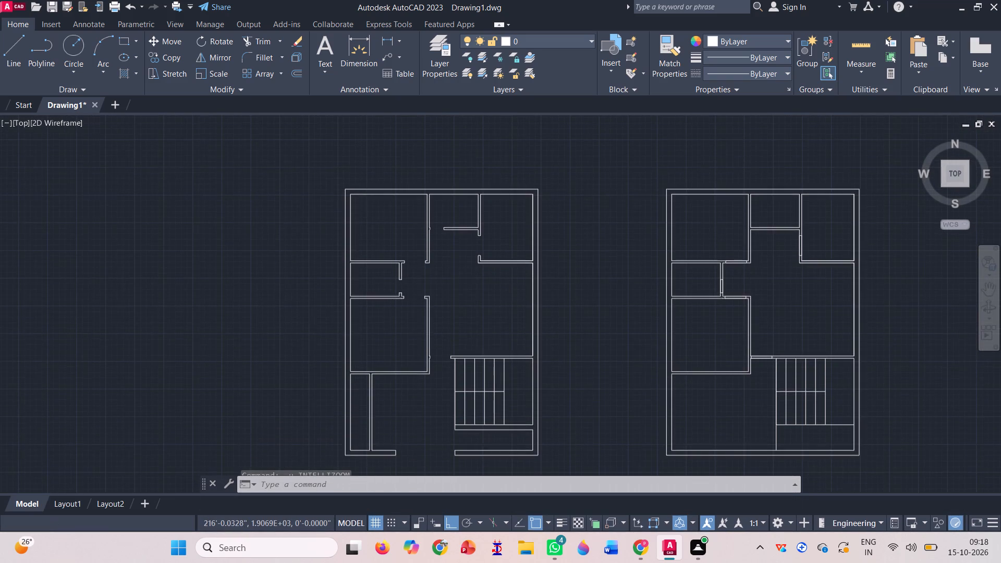
scroll(437, 440, "up", 2)
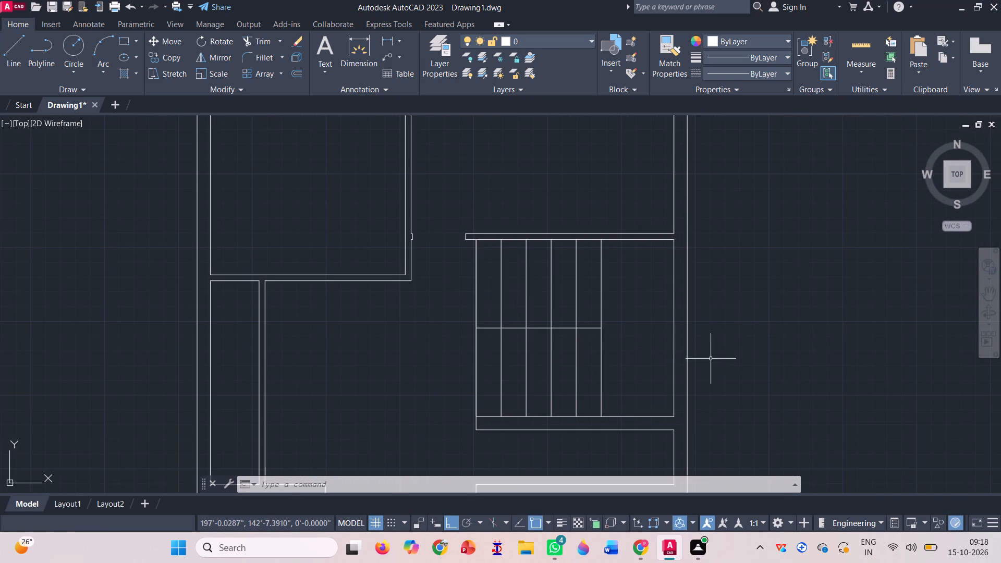
key("ctrl+z")
key("ctrl+z")
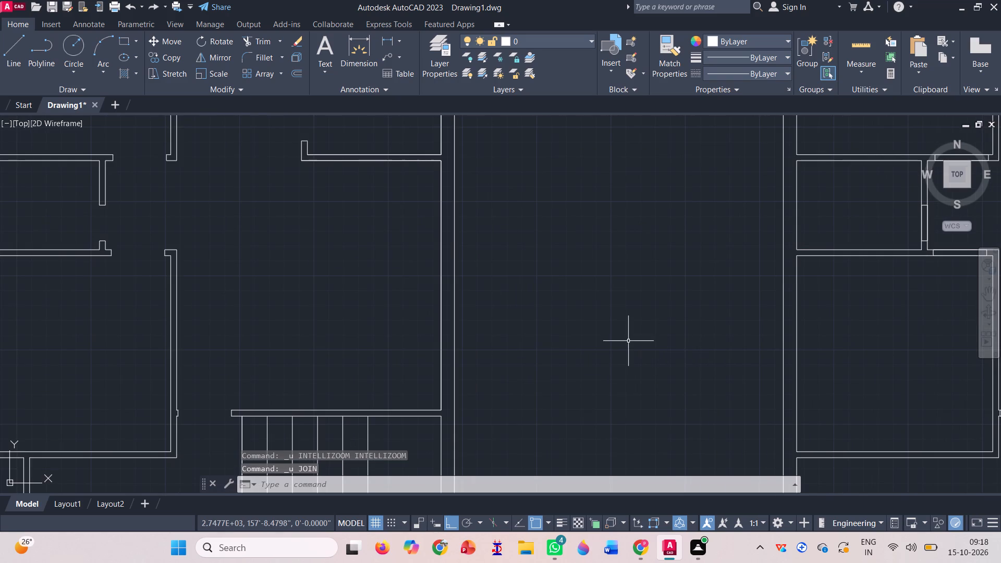
key("ctrl+z")
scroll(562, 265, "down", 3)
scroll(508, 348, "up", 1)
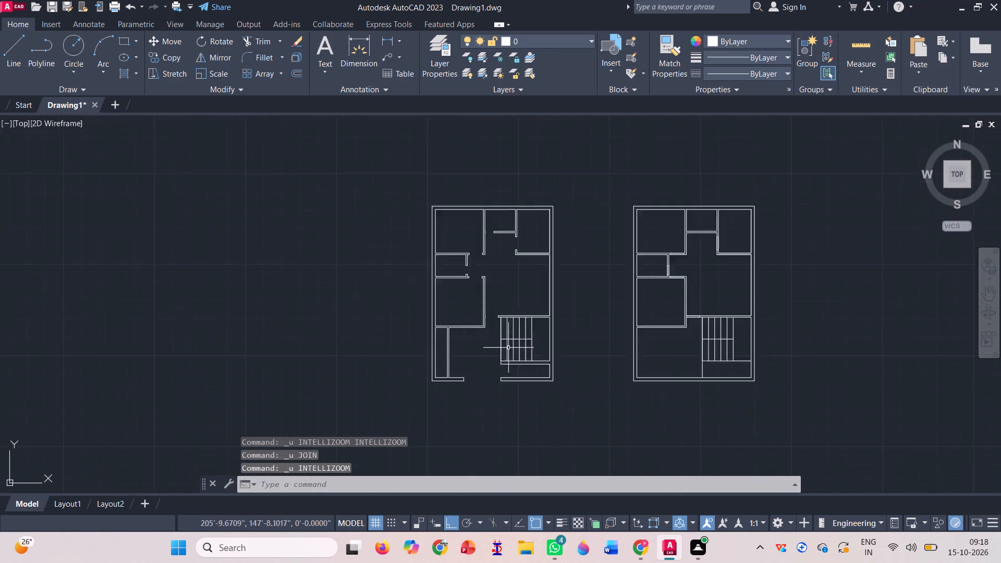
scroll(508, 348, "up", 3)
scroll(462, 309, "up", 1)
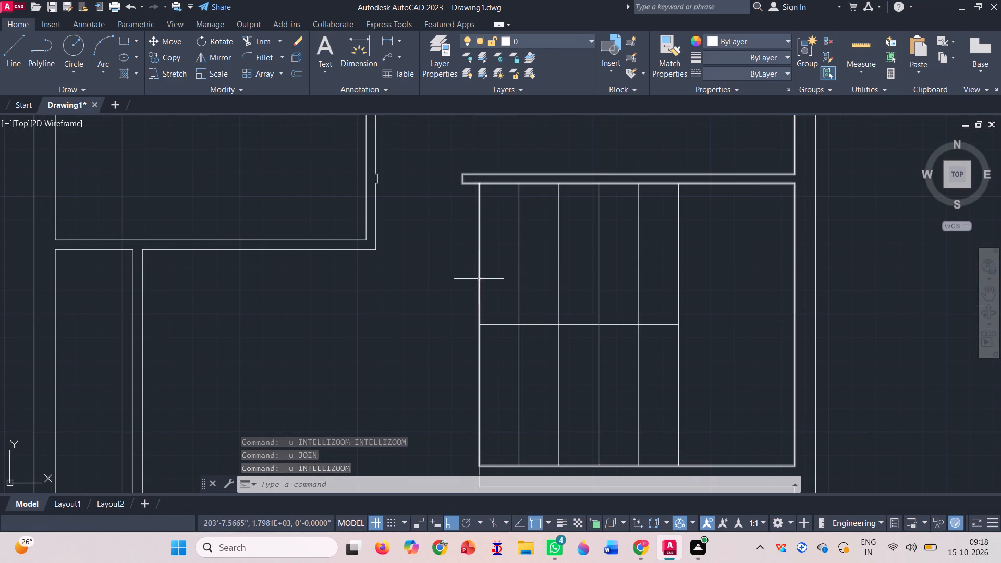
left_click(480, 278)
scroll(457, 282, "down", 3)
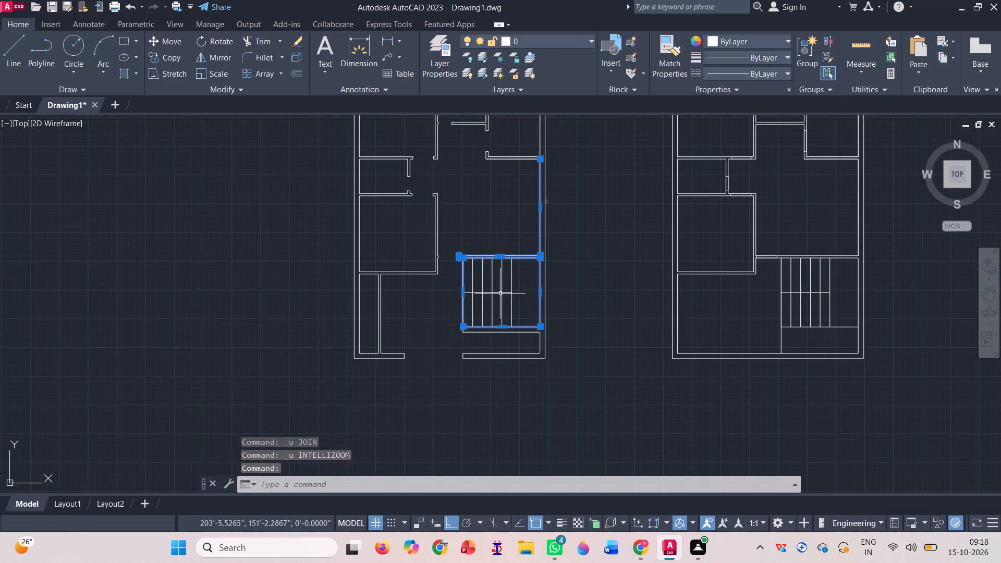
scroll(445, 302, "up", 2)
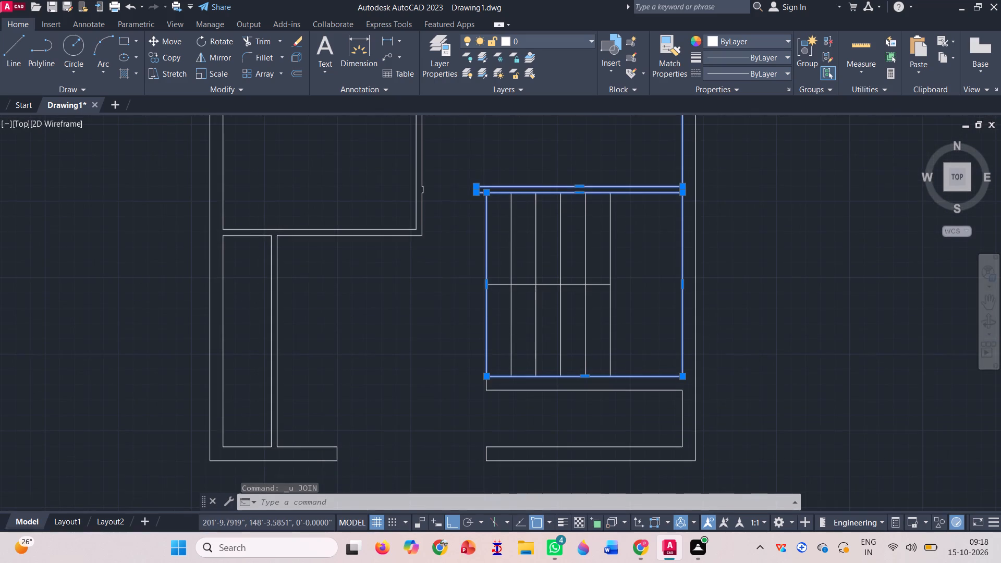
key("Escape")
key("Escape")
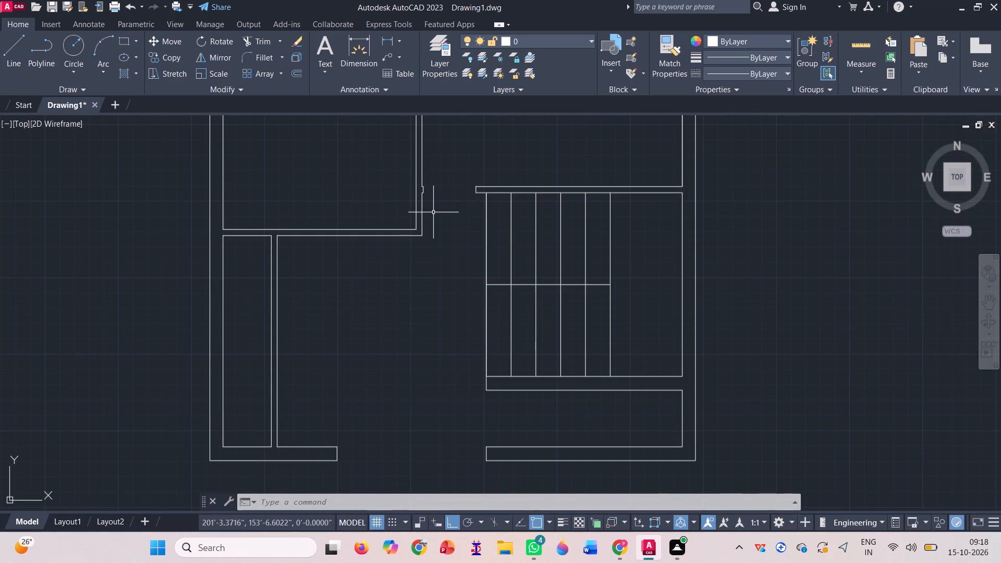
Trim away the stairs' left edge line between the walls above and below the stairs in the left plan.
left_click(252, 37)
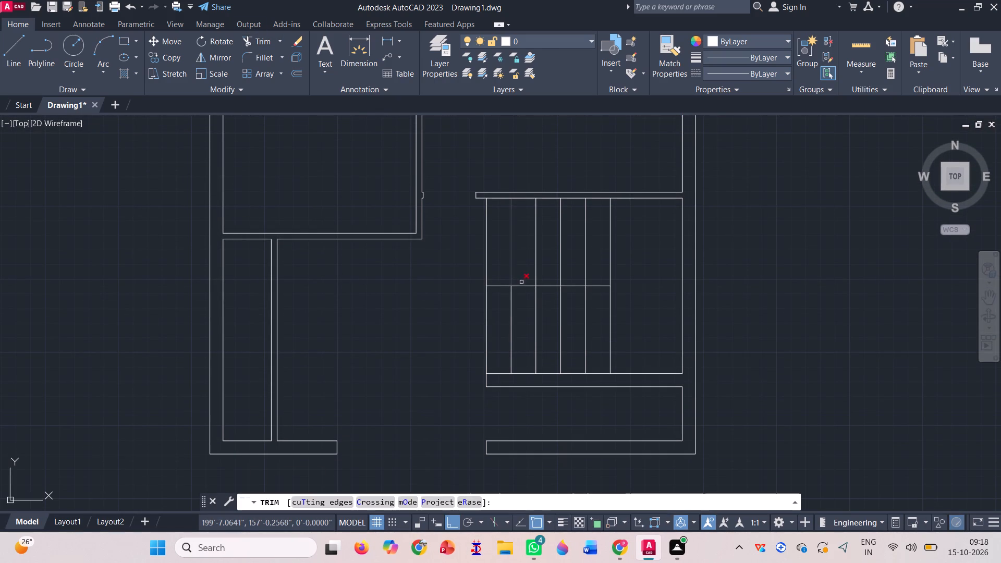
left_click(486, 251)
left_click(486, 250)
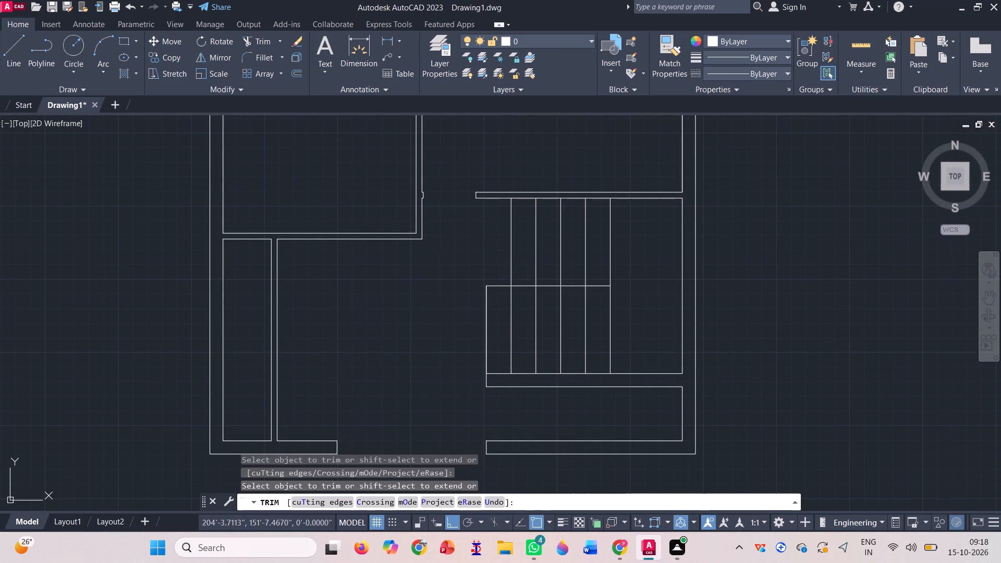
left_click(489, 312)
left_click(477, 305)
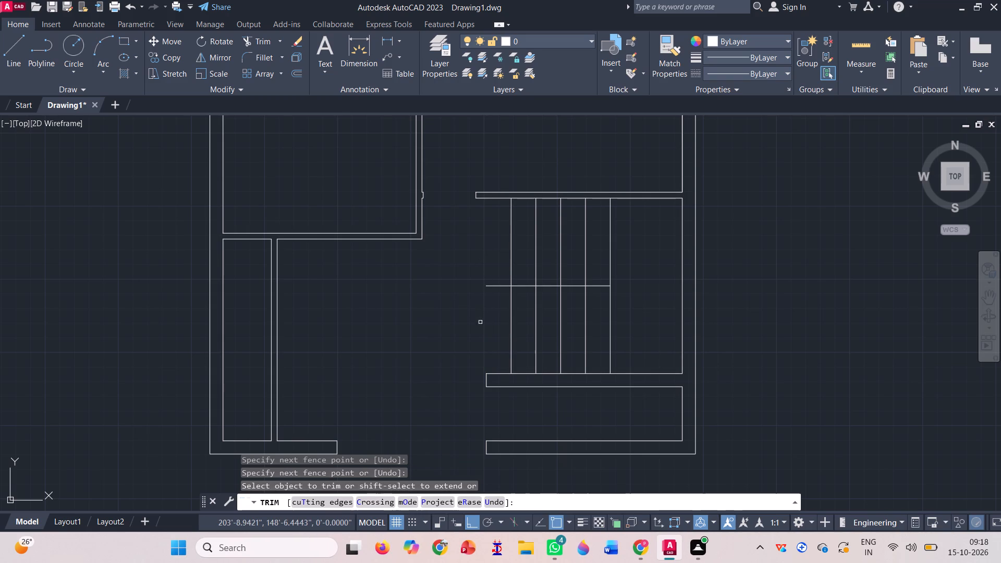
key("Escape")
Join all the wall lines of the left plan into a polyline.
scroll(468, 321, "down", 1)
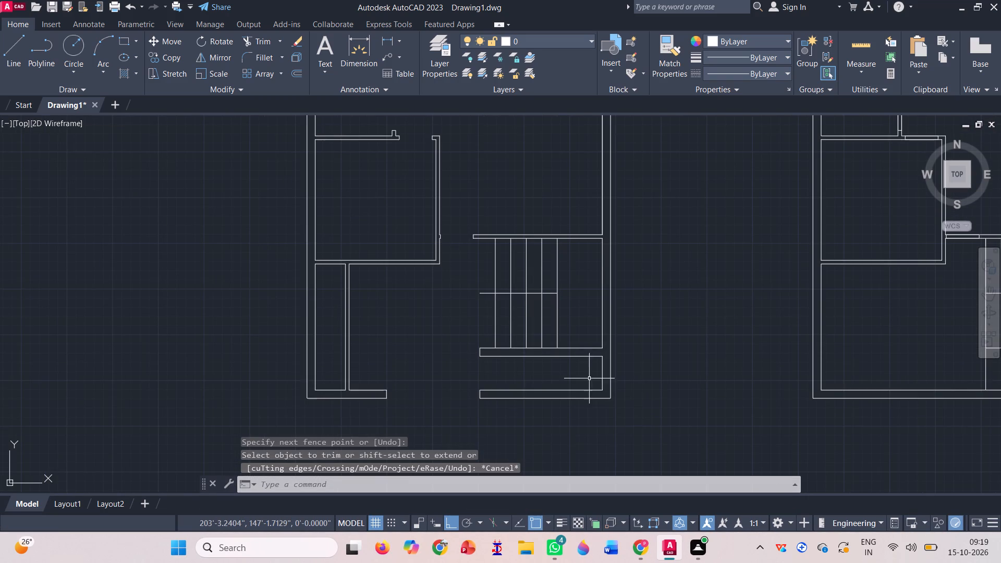
scroll(547, 358, "down", 1)
left_click(621, 420)
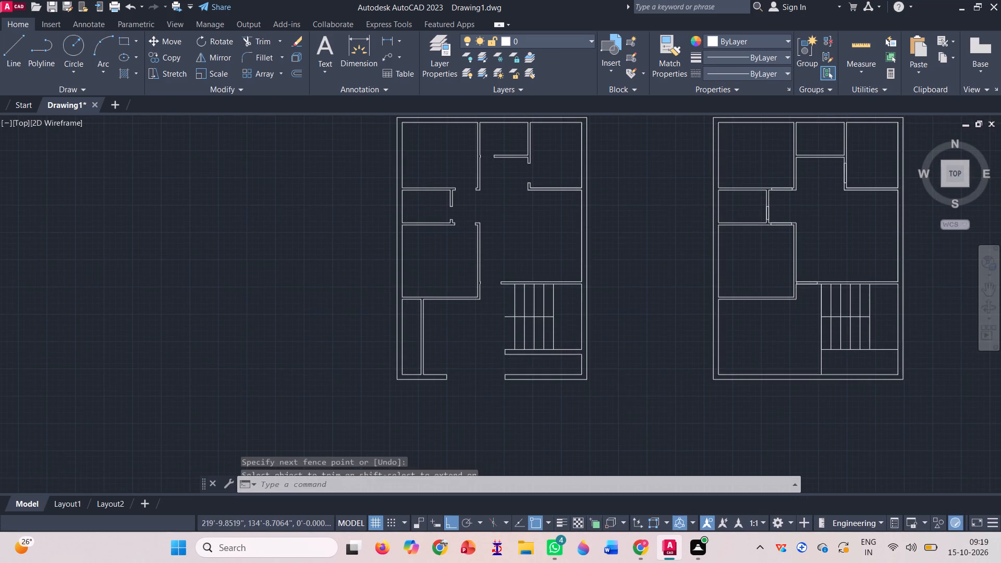
scroll(502, 326, "down", 1)
left_click(397, 161)
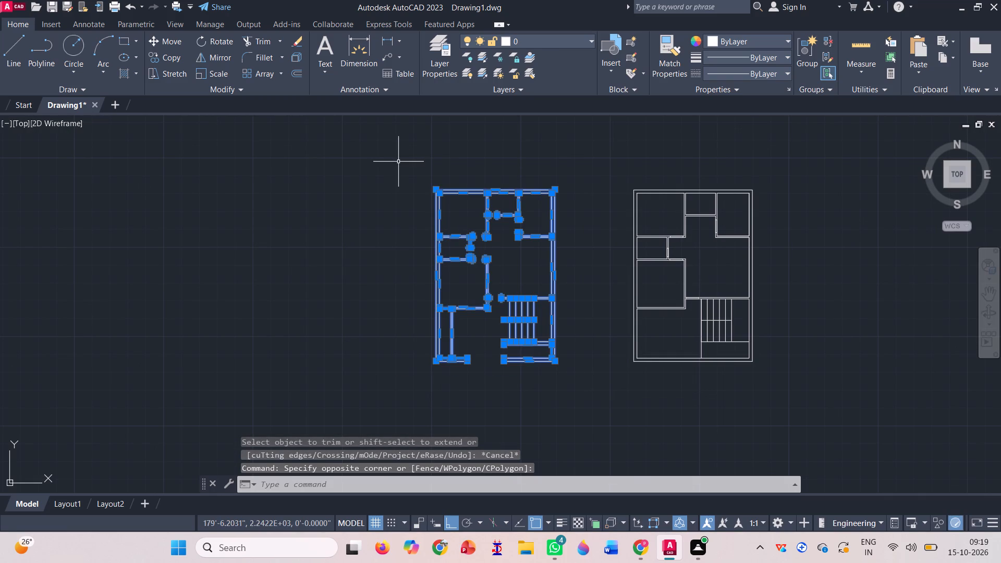
key("j")
key("Return")
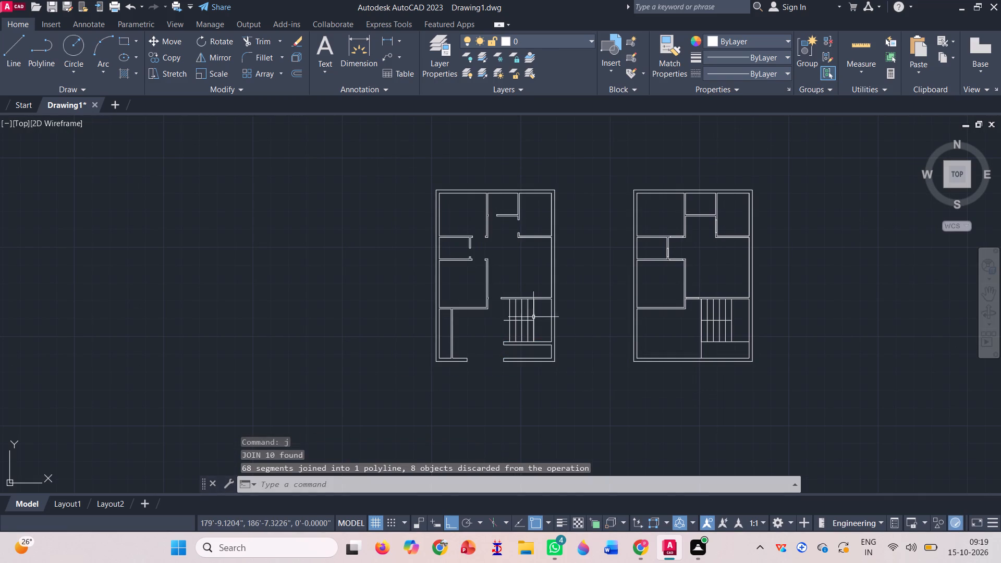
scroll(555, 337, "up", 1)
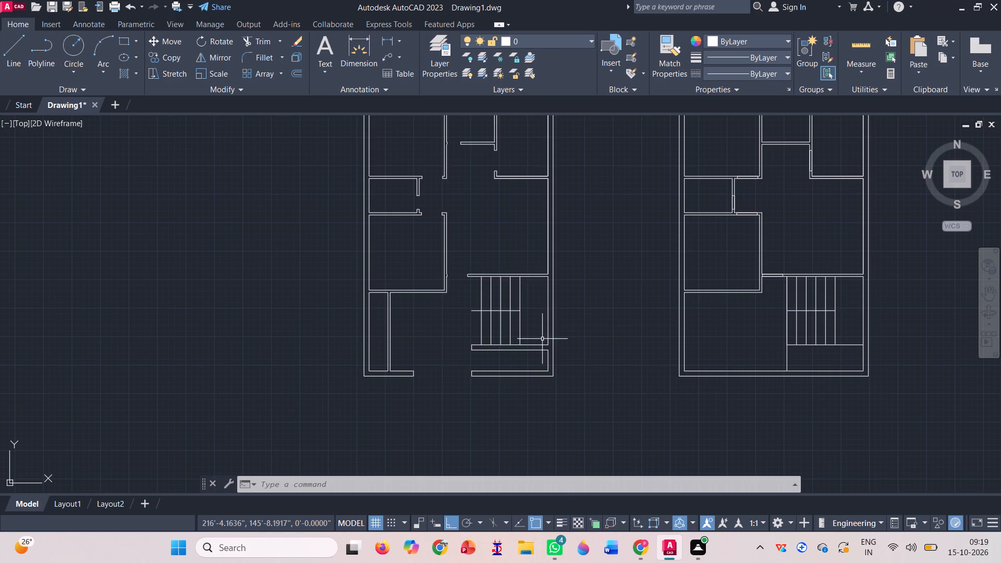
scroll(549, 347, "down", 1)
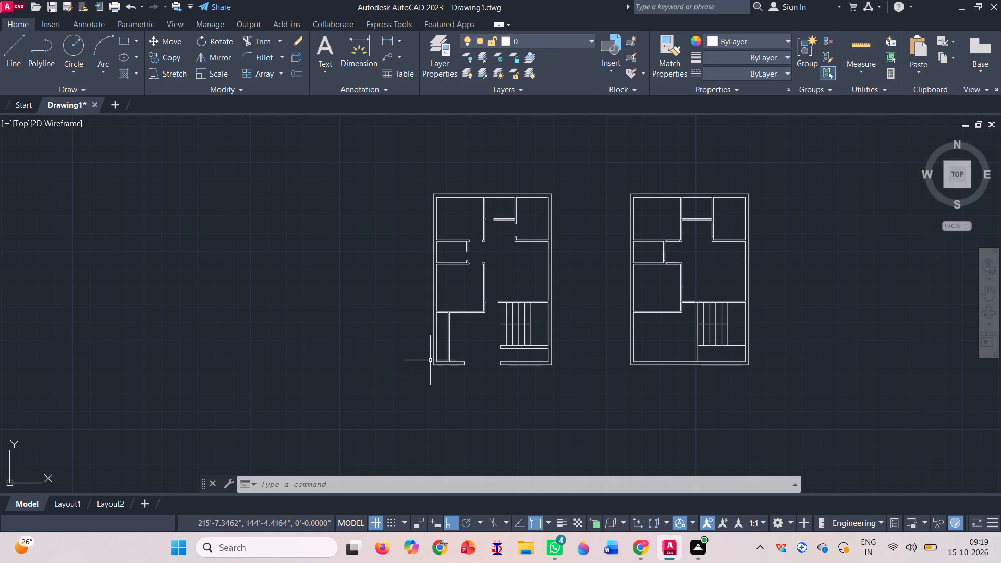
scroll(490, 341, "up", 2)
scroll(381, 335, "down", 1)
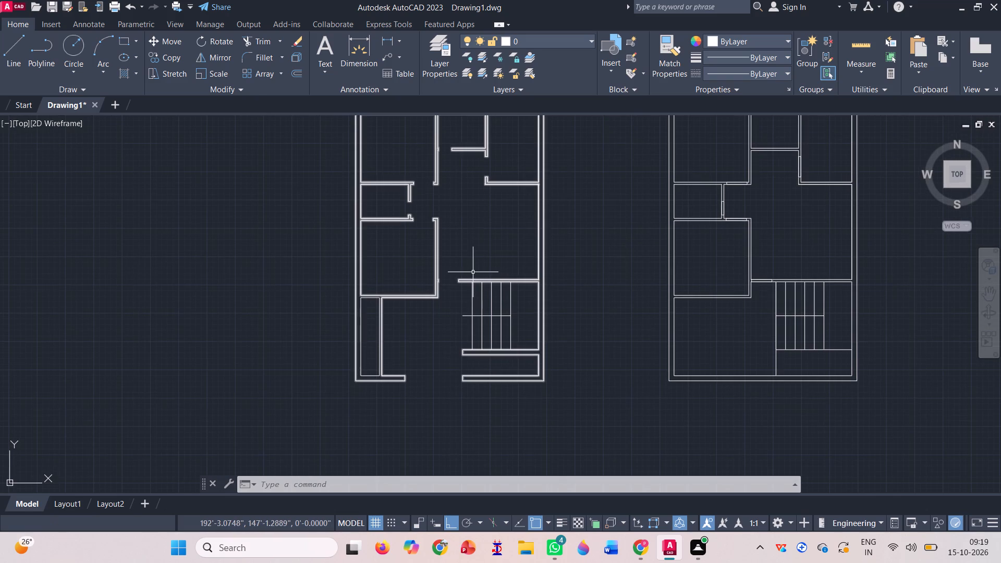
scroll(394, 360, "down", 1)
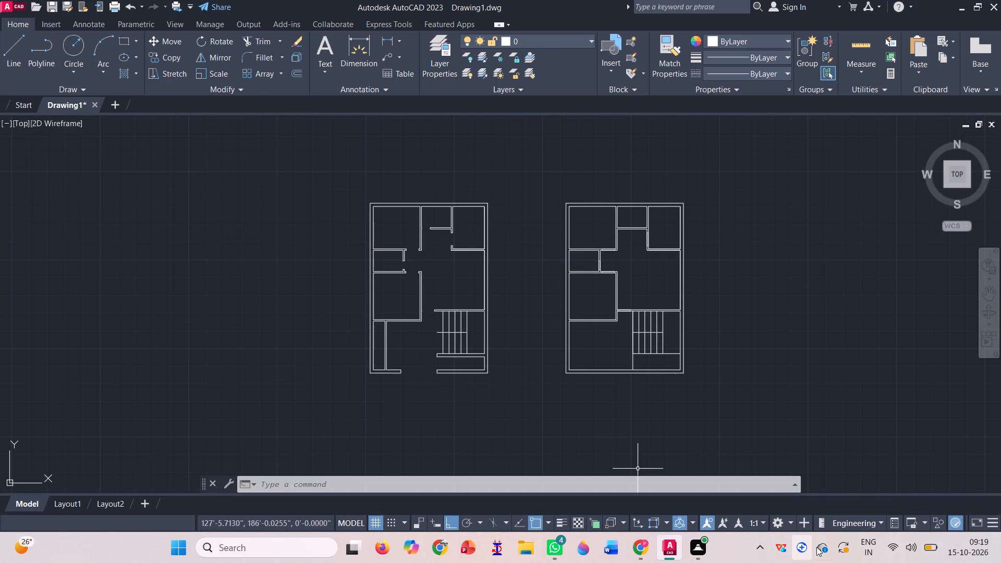
Switch the workspace to 3D Modeling.
left_click(787, 522)
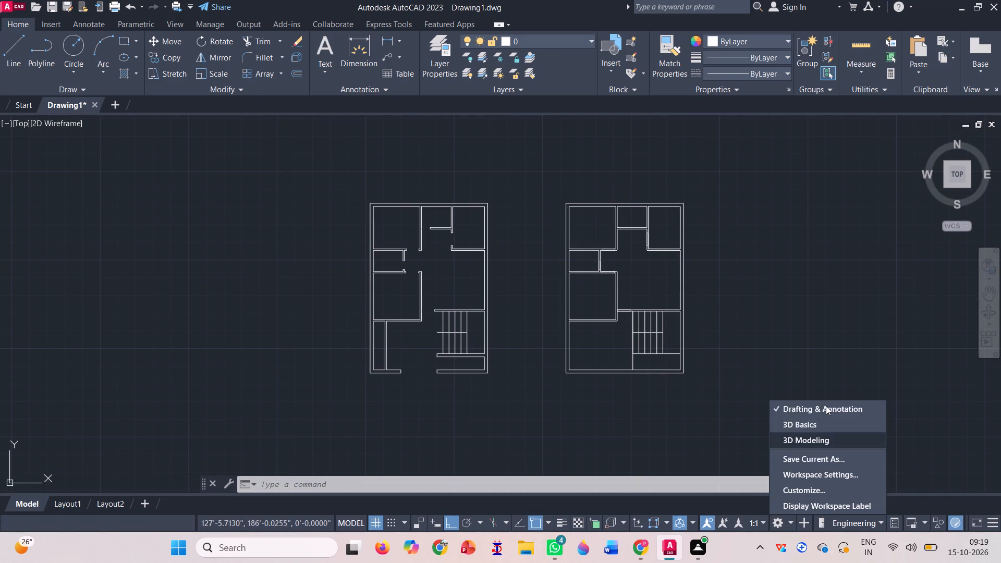
left_click(816, 438)
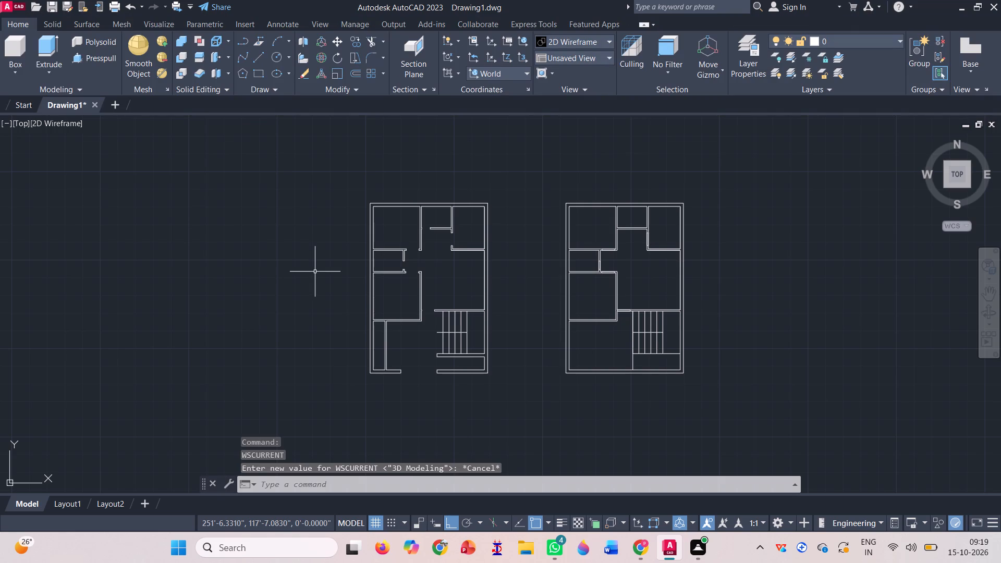
Show the drawing in the SW Isometric view with the Shaded with edges visual style.
left_click(26, 123)
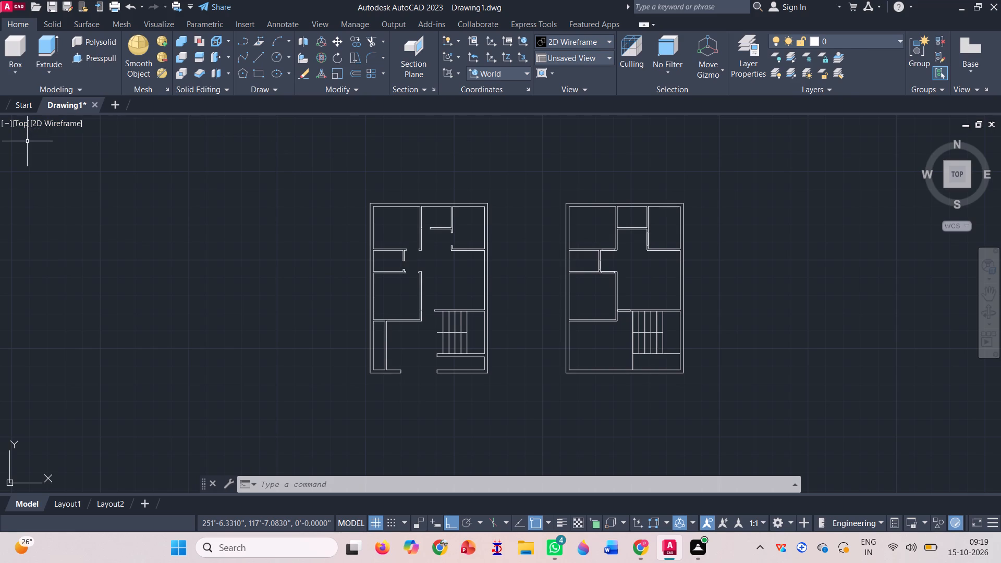
left_click(23, 120)
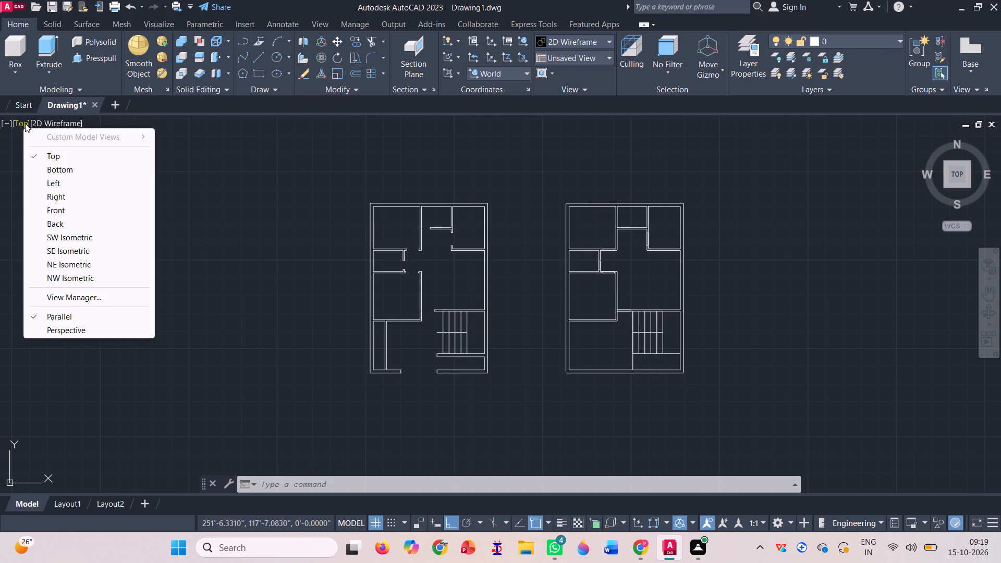
left_click(103, 234)
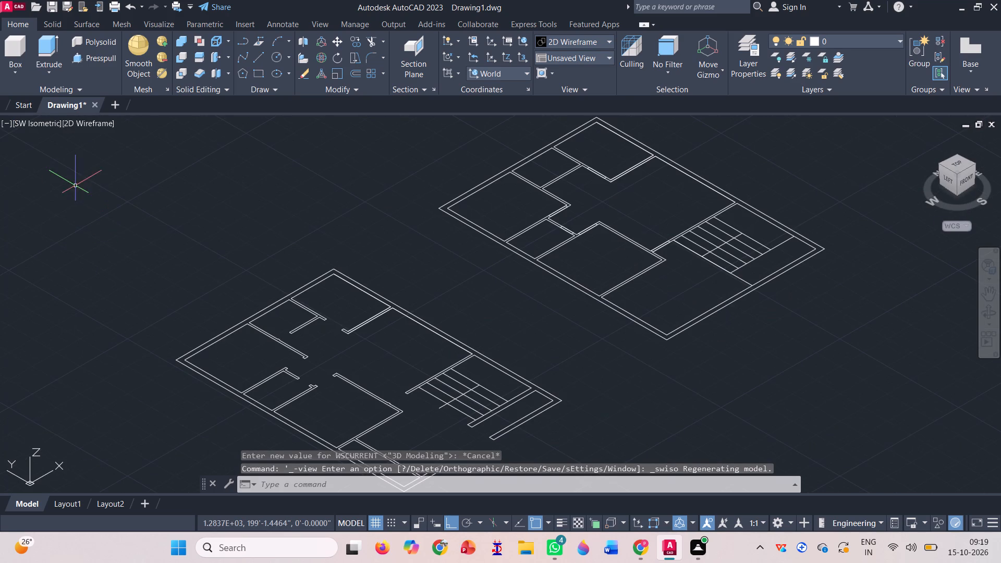
left_click(87, 129)
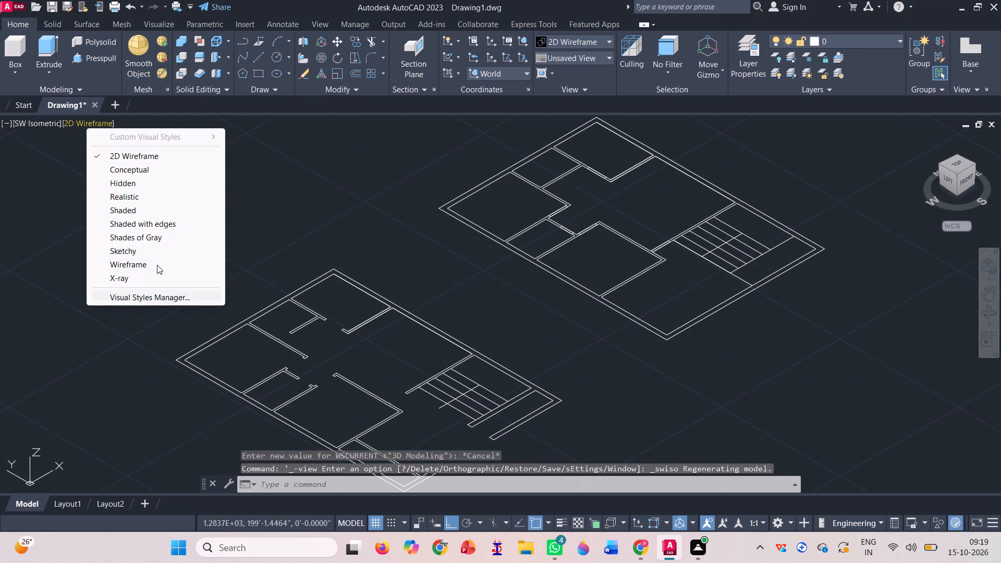
left_click(156, 225)
scroll(315, 213, "down", 1)
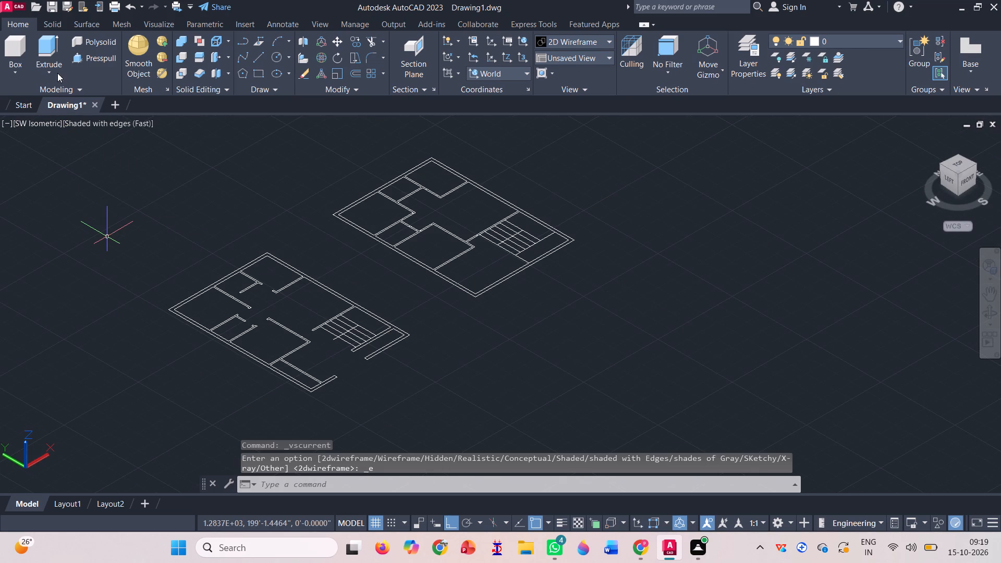
Extrude the left plan's joined wall outline to a height of 10' with Presspull.
left_click(98, 57)
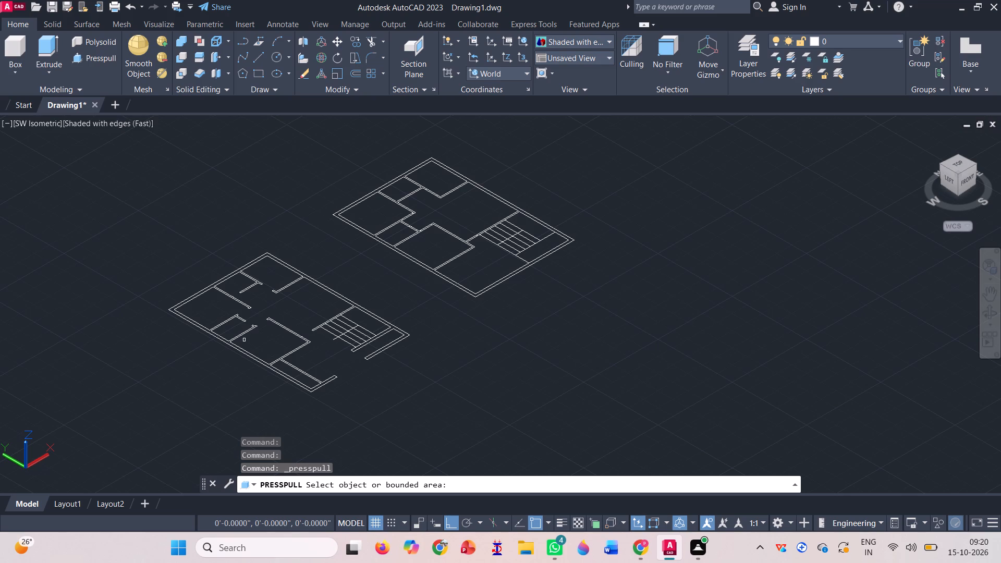
scroll(251, 355, "up", 4)
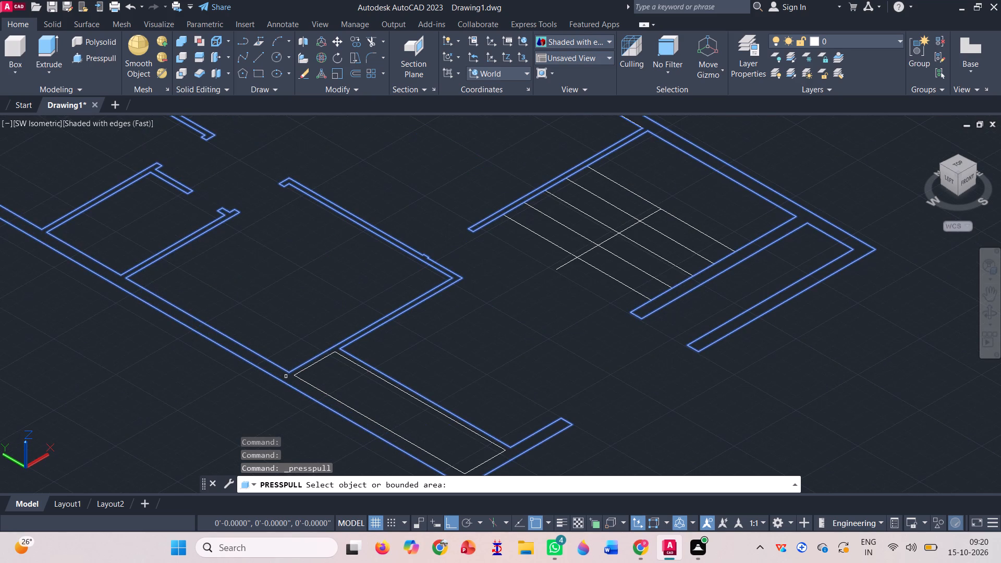
left_click(285, 374)
scroll(283, 374, "down", 3)
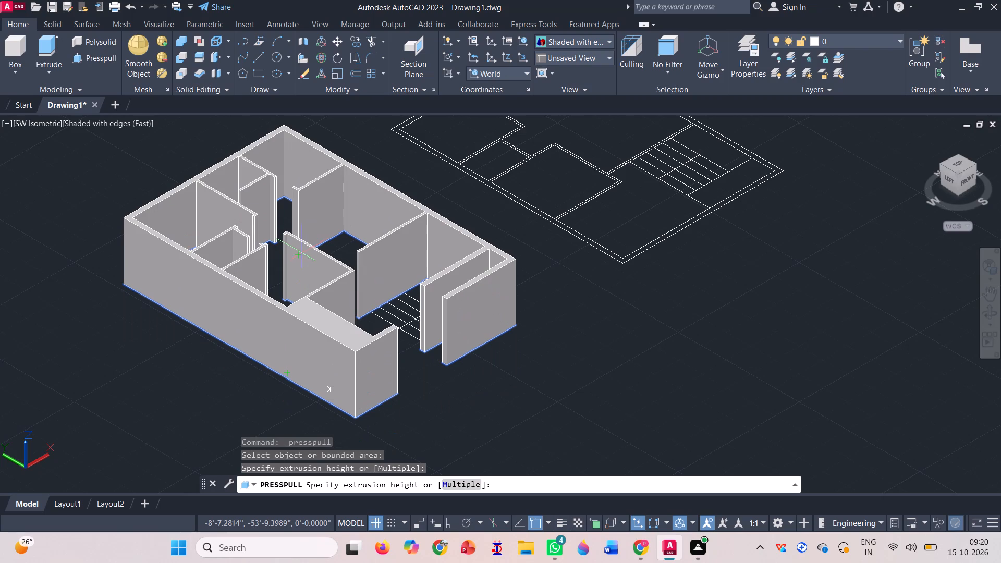
type("10'")
key("Return")
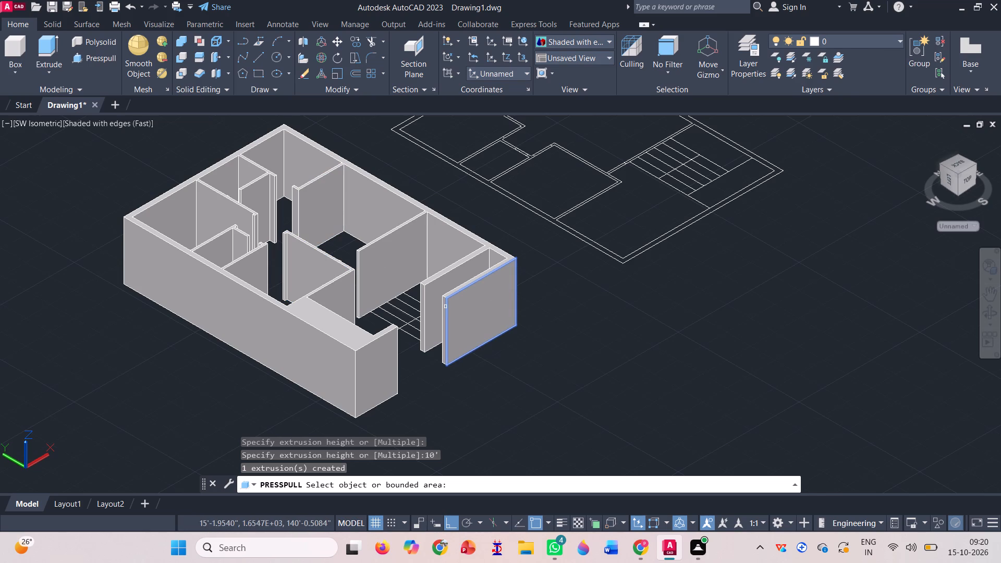
scroll(351, 337, "down", 1)
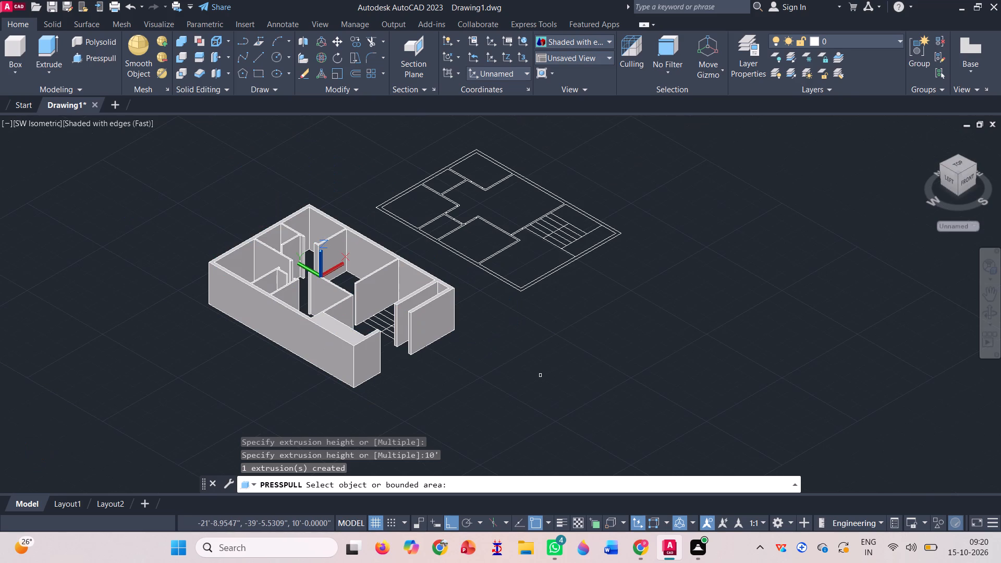
Move the extruded wall solid away from its flat plan linework, along the plan's long direction.
key("Escape")
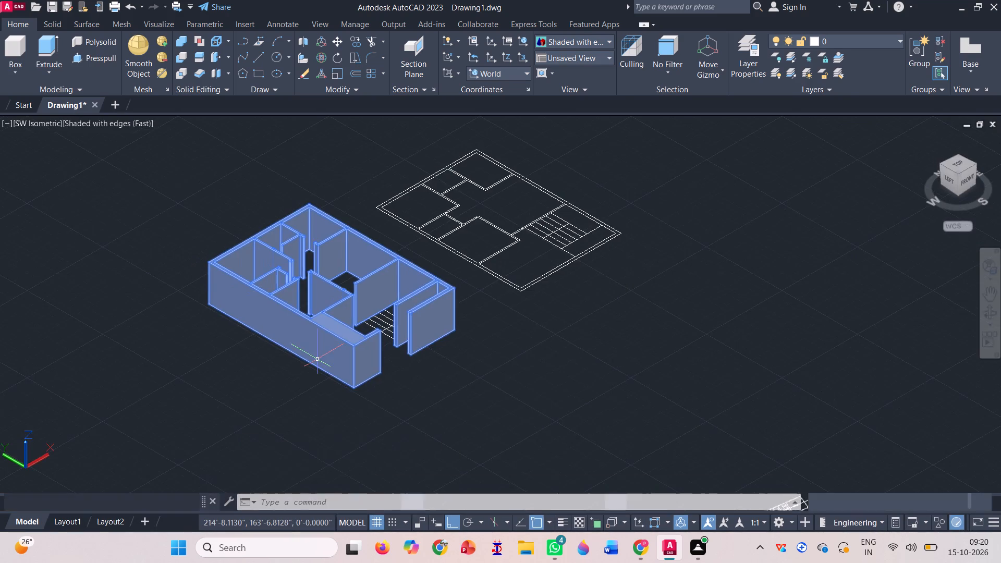
key("Escape")
key("Escape")
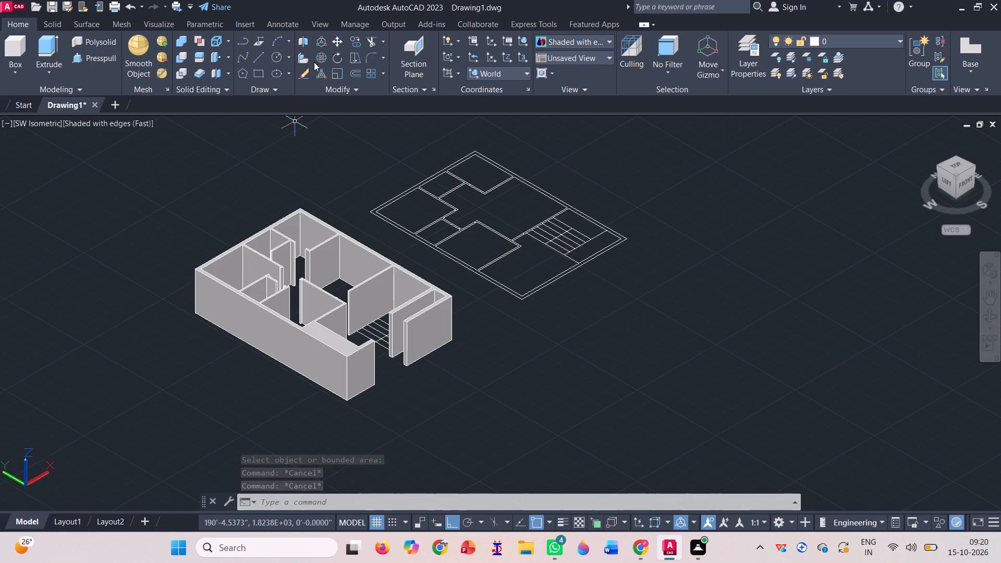
left_click(339, 44)
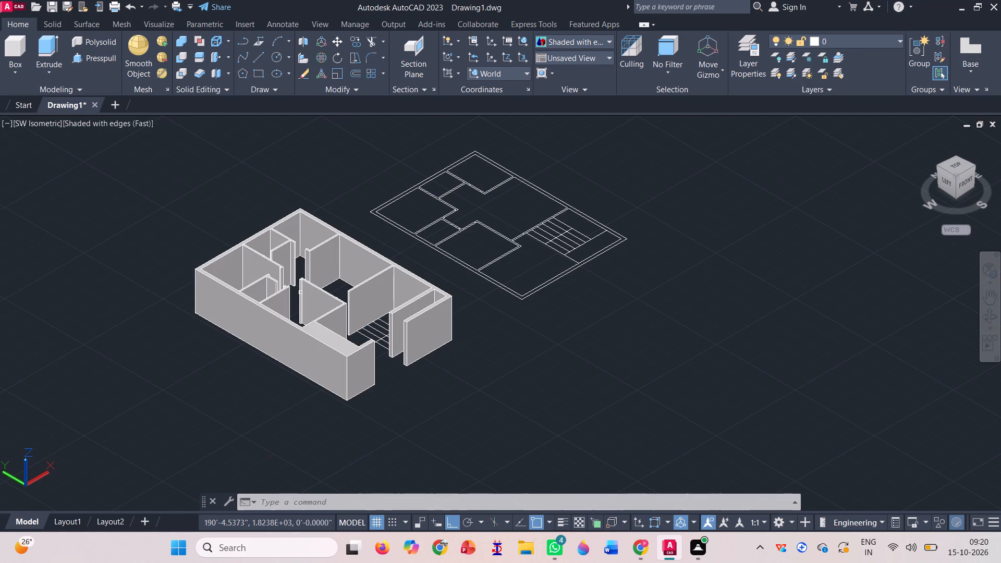
left_click(291, 338)
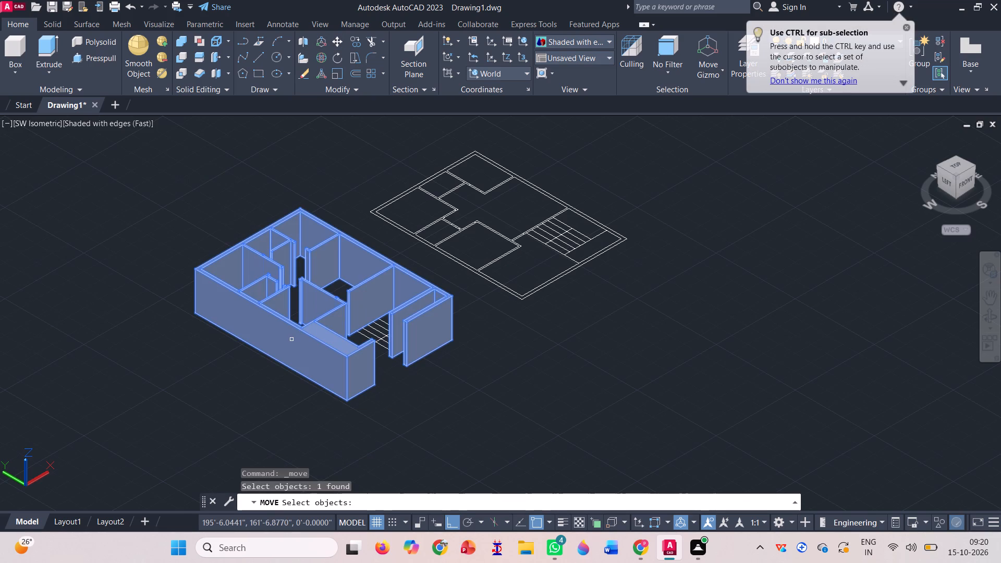
key("space")
left_click(291, 337)
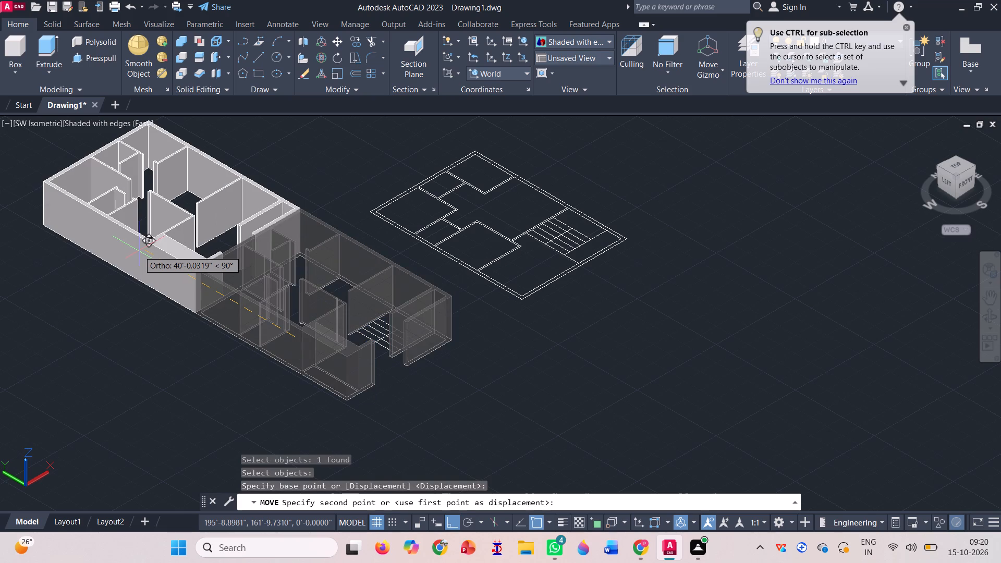
left_click(131, 243)
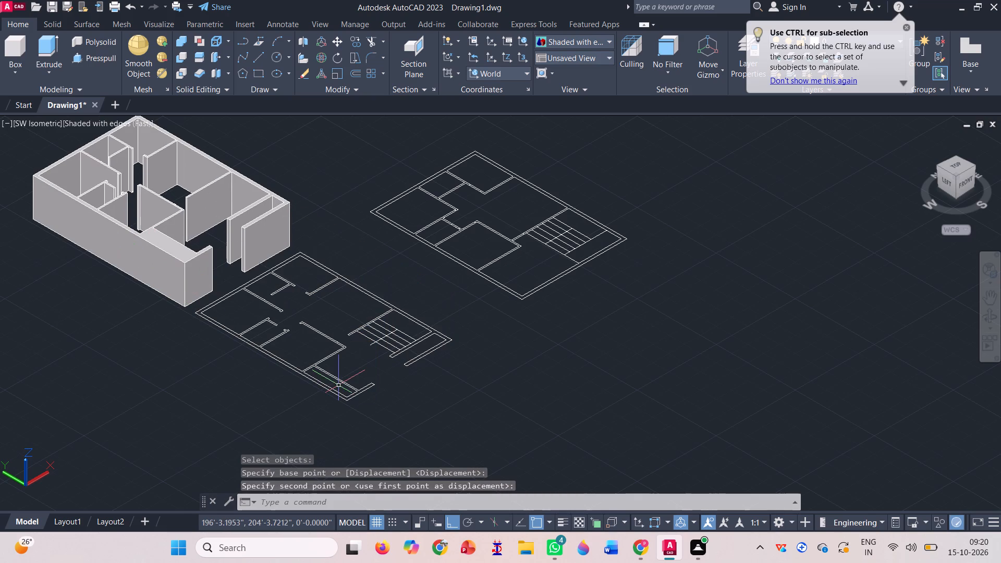
Move the flat wall outline from its outer front corner onto the matching top corner of the extruded wall solid.
left_click(337, 38)
left_click(360, 419)
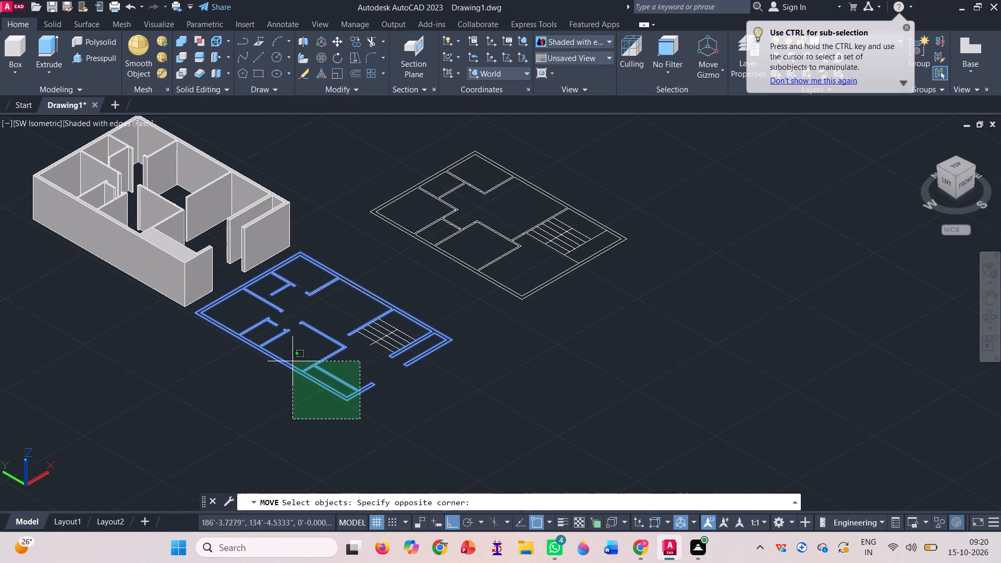
left_click(300, 380)
key("space")
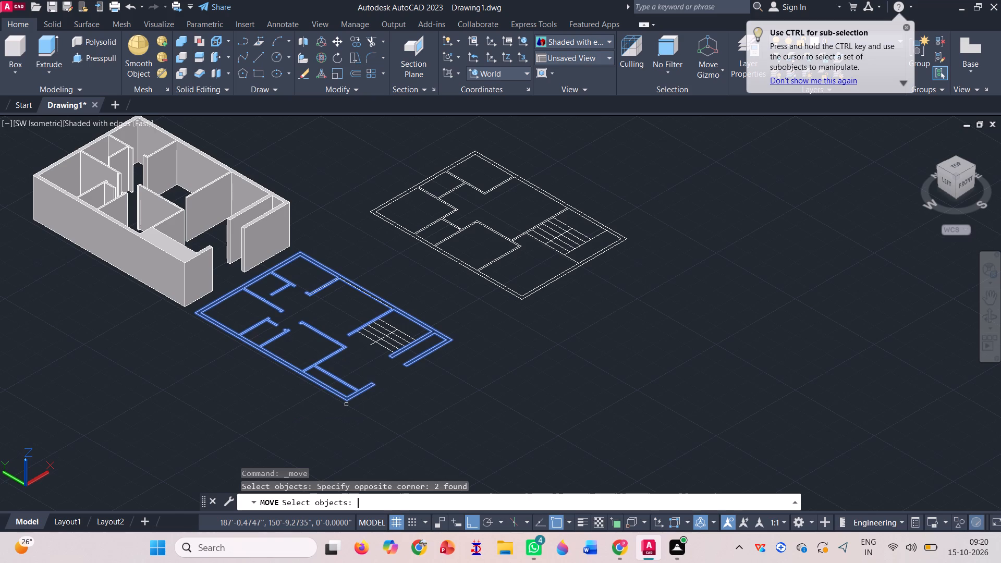
scroll(346, 404, "up", 6)
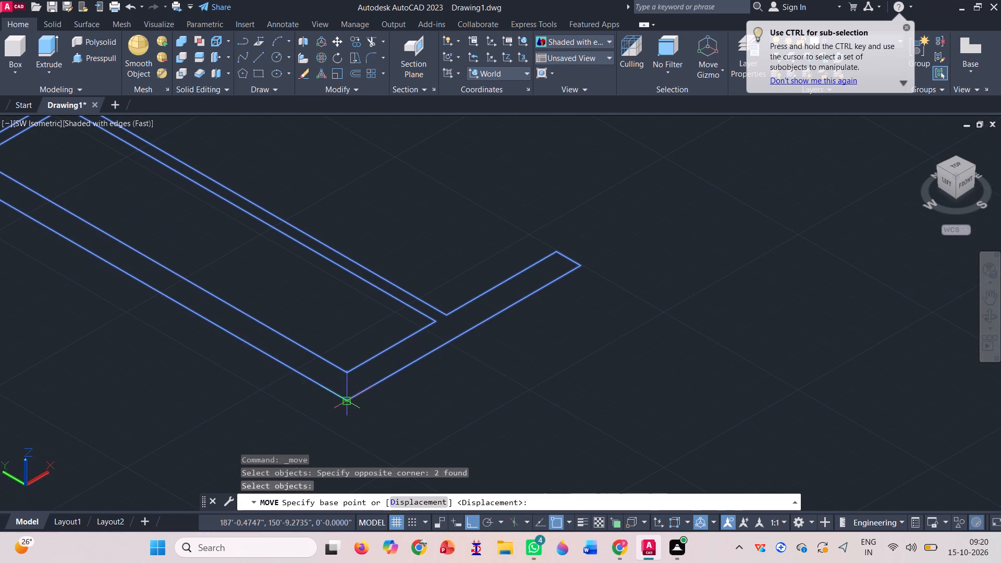
left_click(346, 402)
scroll(587, 406, "down", 4)
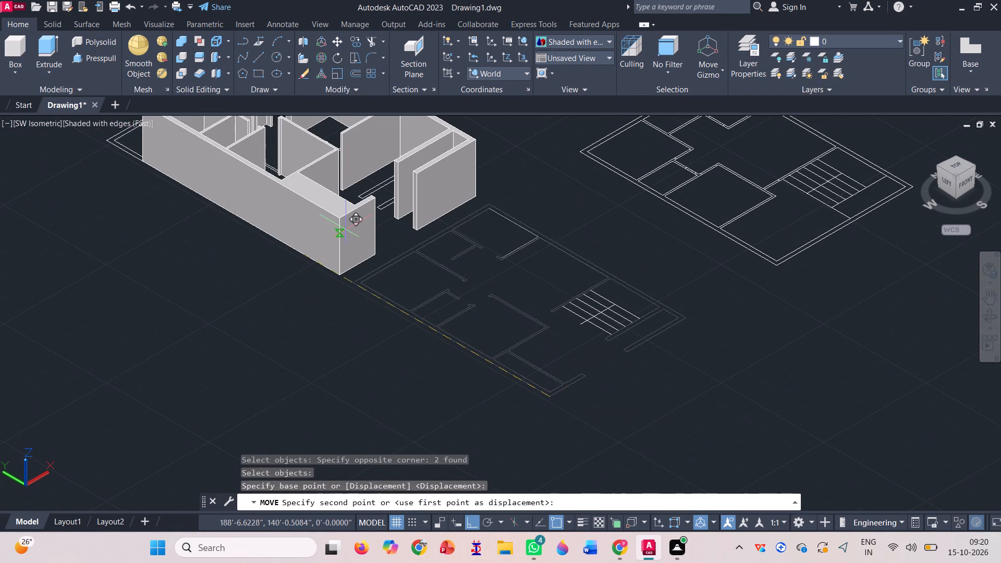
scroll(346, 229, "up", 3)
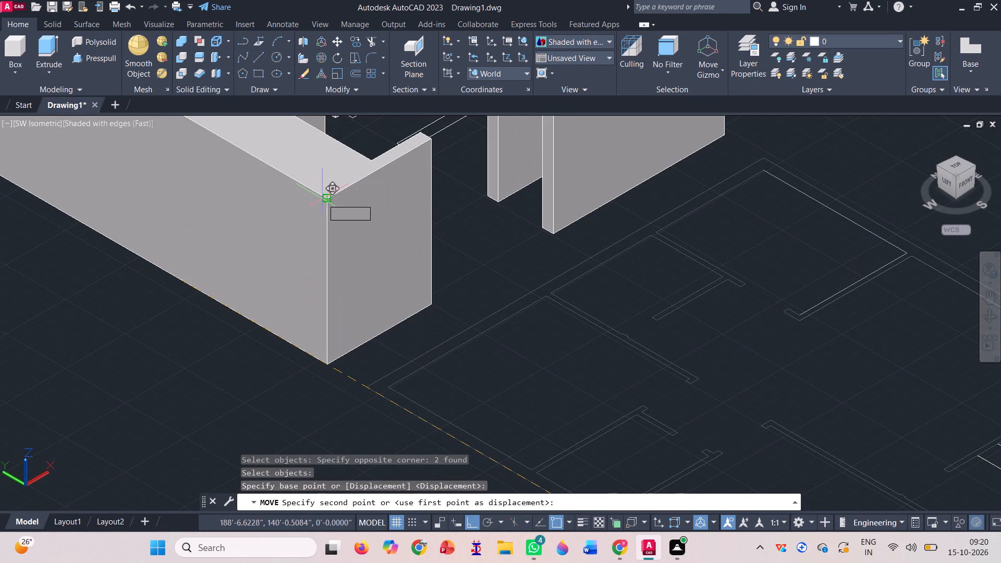
scroll(323, 198, "up", 1)
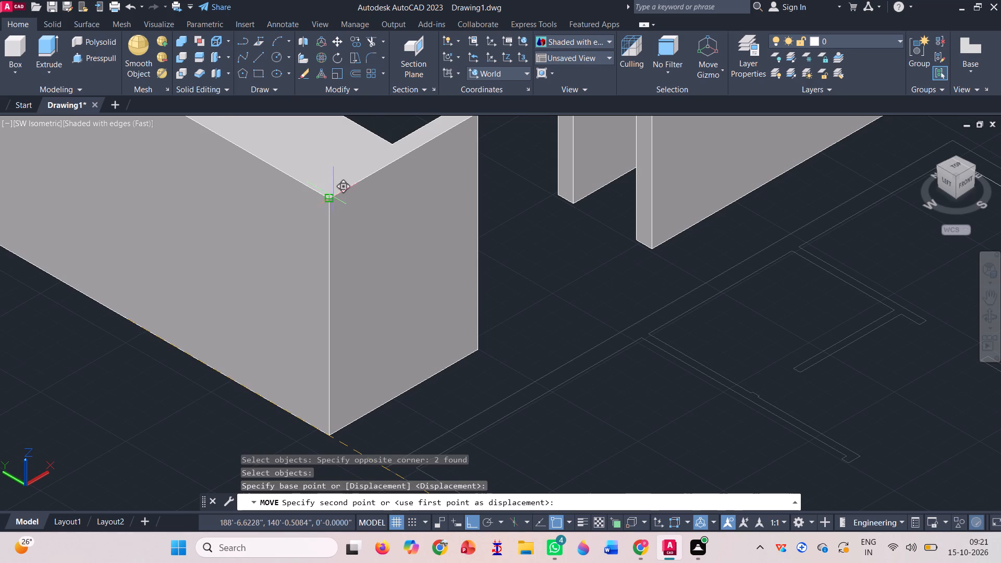
left_click(331, 198)
Erase the leftover L-shaped line lying between the wall solid and the stair lines.
scroll(363, 307, "down", 4)
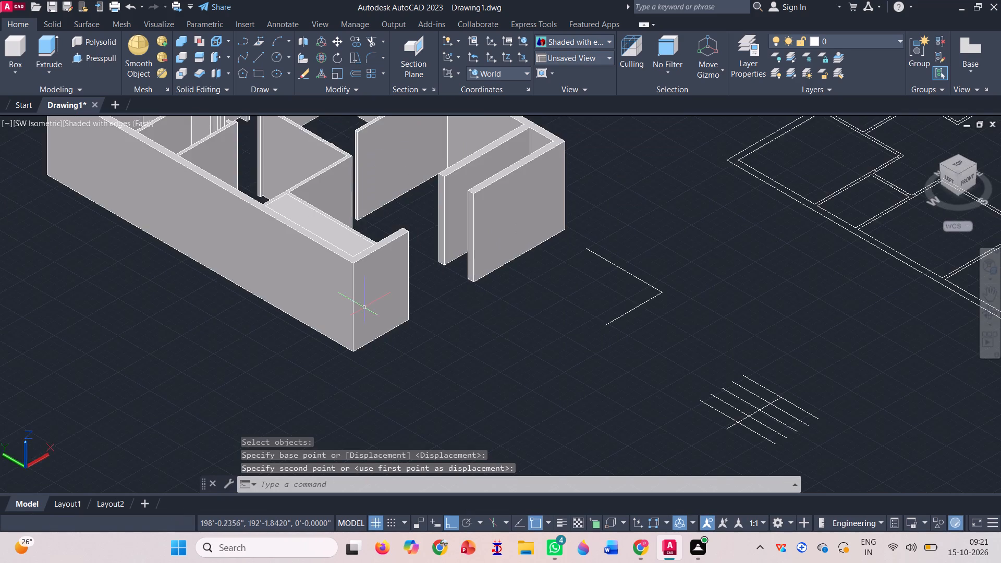
scroll(390, 319, "down", 2)
left_click(496, 316)
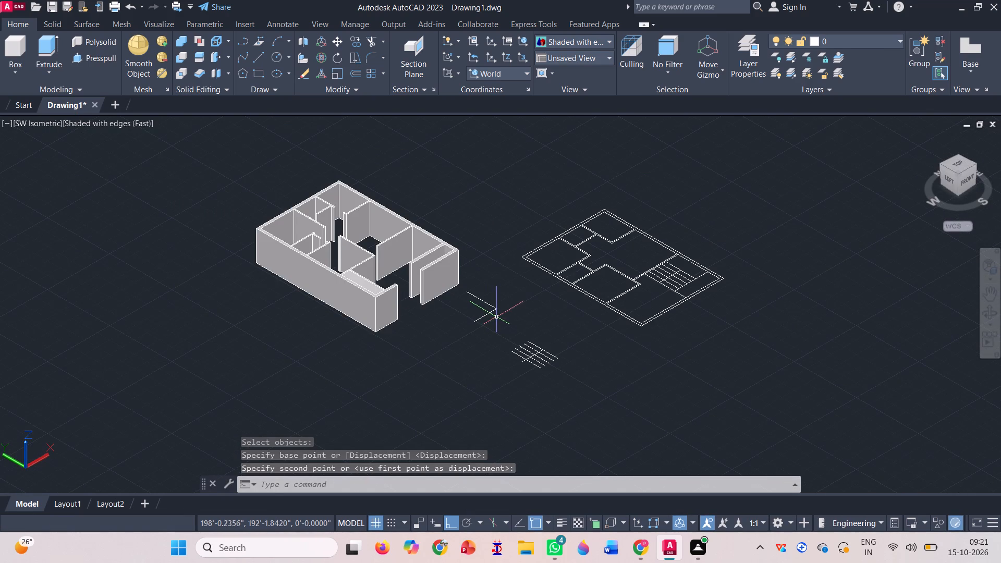
left_click(476, 300)
key("Delete")
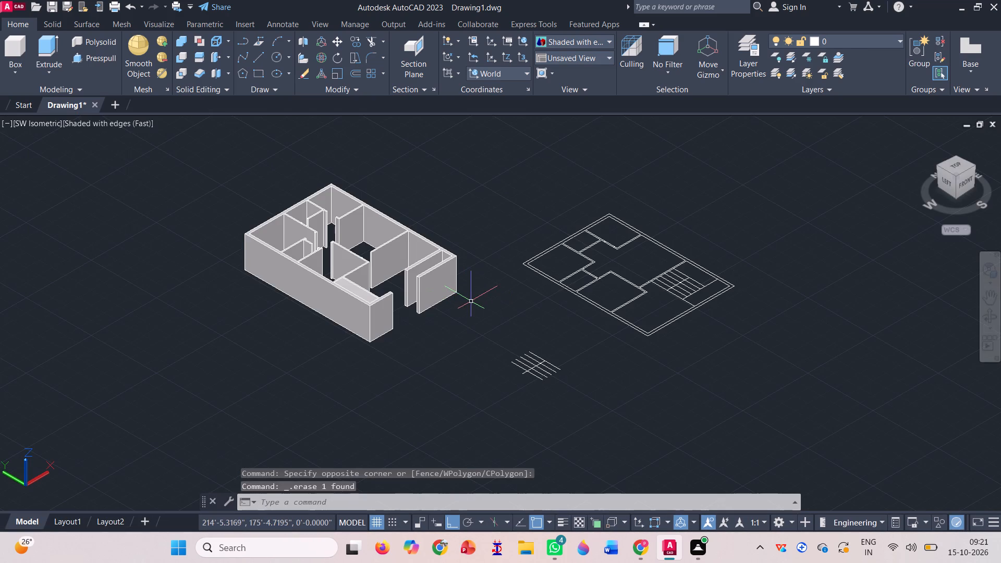
Presspull the filled rectangular area behind the front corner wall downward through the solid to hollow it out.
left_click(101, 54)
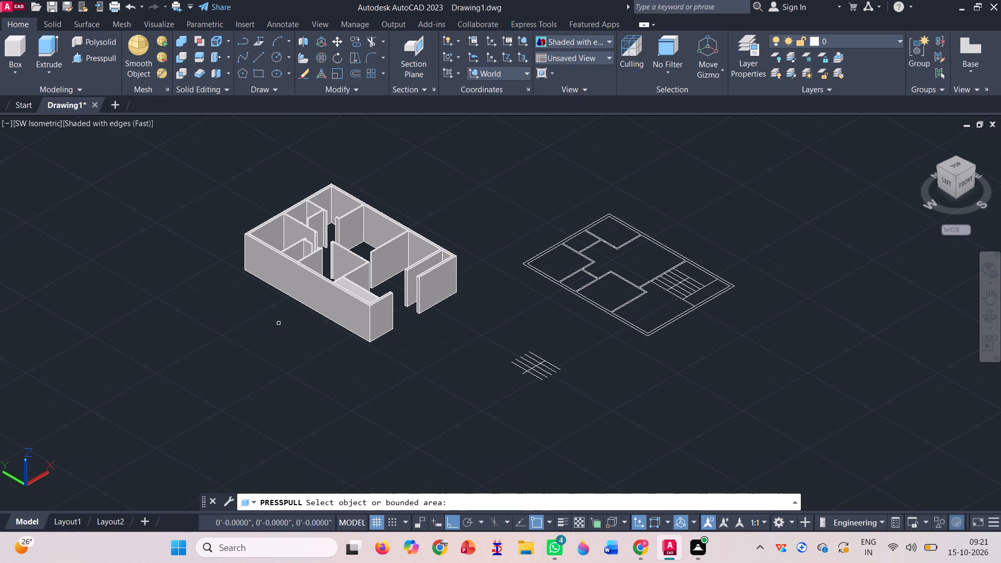
scroll(316, 335, "up", 2)
scroll(412, 226, "up", 2)
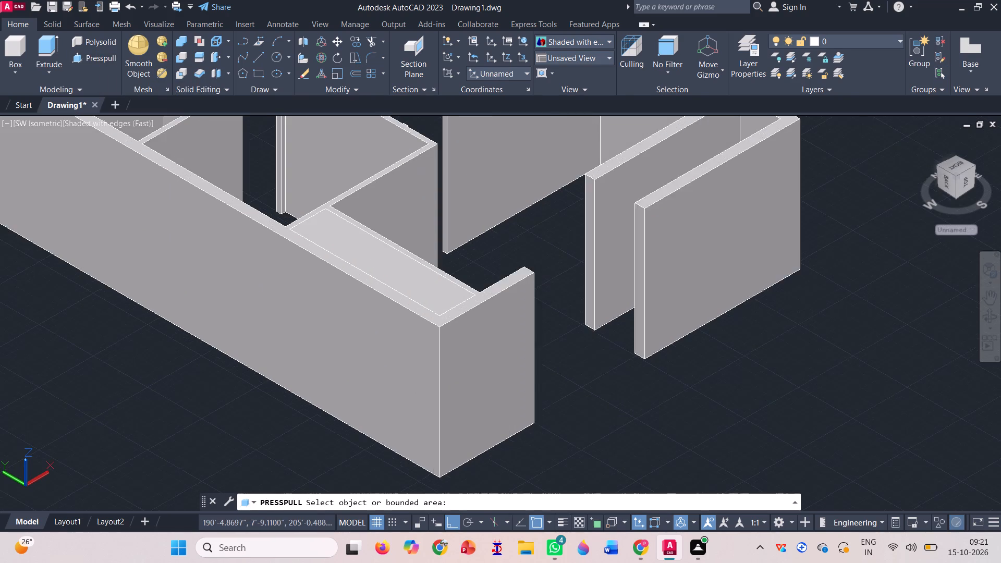
scroll(410, 226, "up", 1)
left_click(395, 296)
scroll(359, 230, "down", 2)
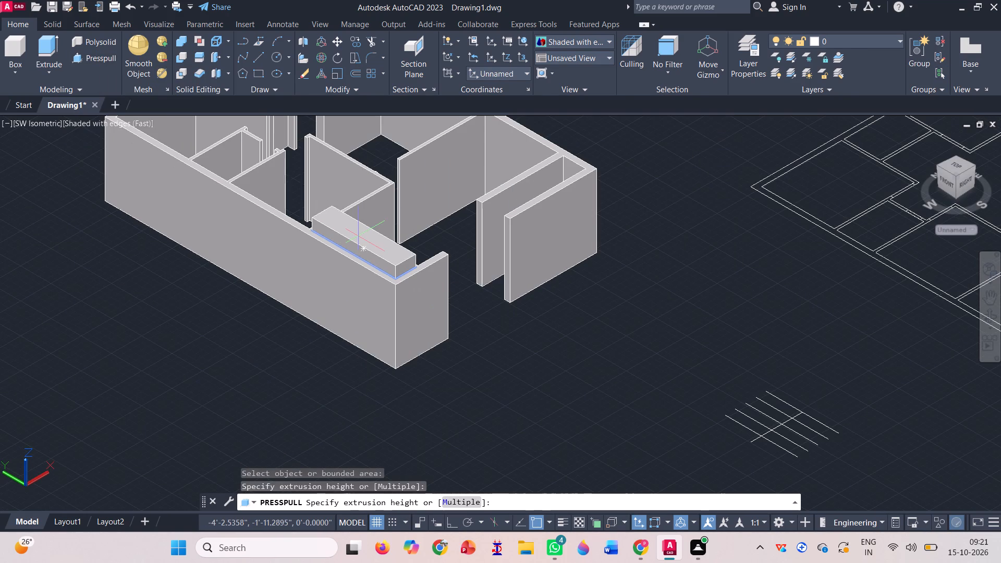
left_click(353, 399)
scroll(332, 393, "down", 2)
scroll(321, 373, "up", 1)
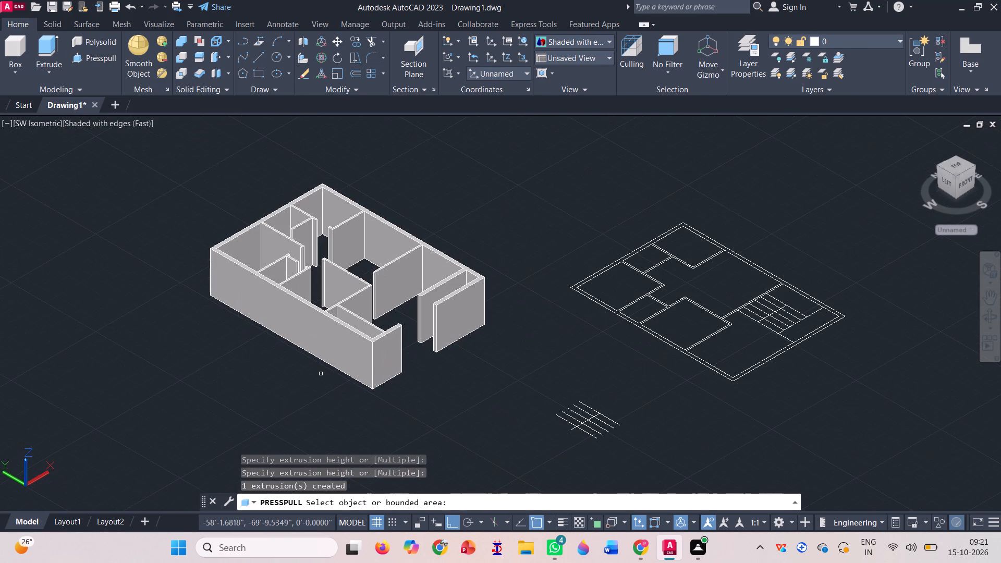
key("Escape")
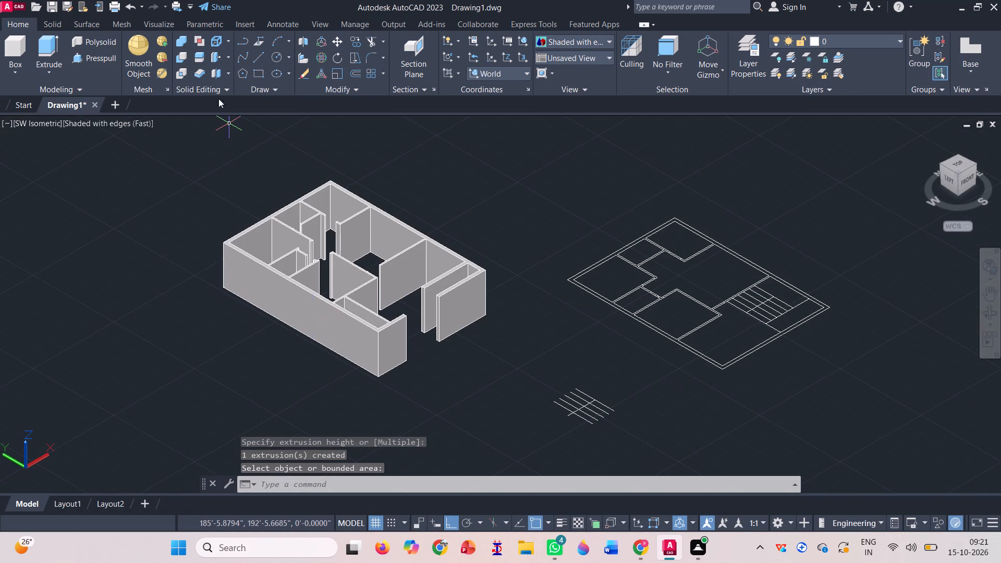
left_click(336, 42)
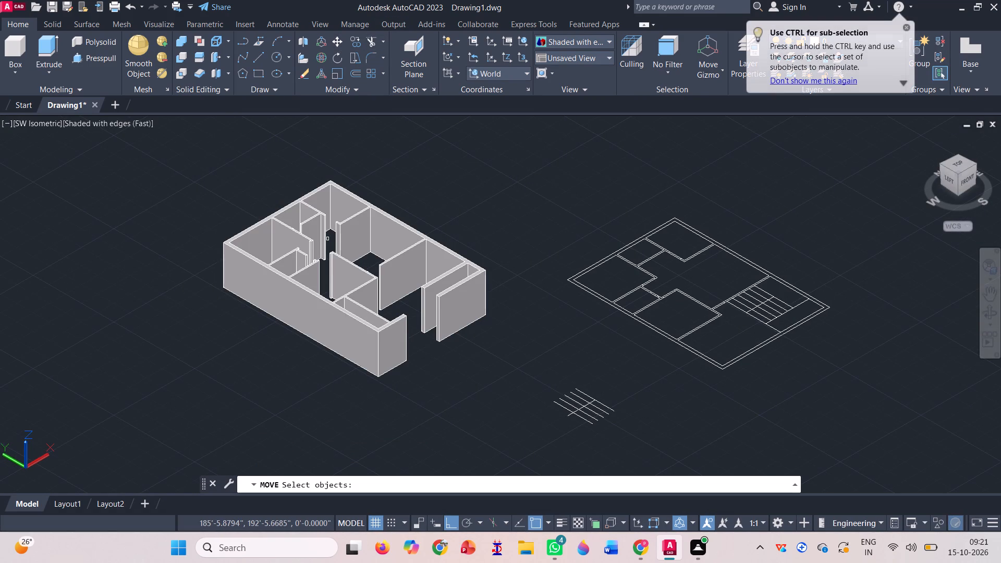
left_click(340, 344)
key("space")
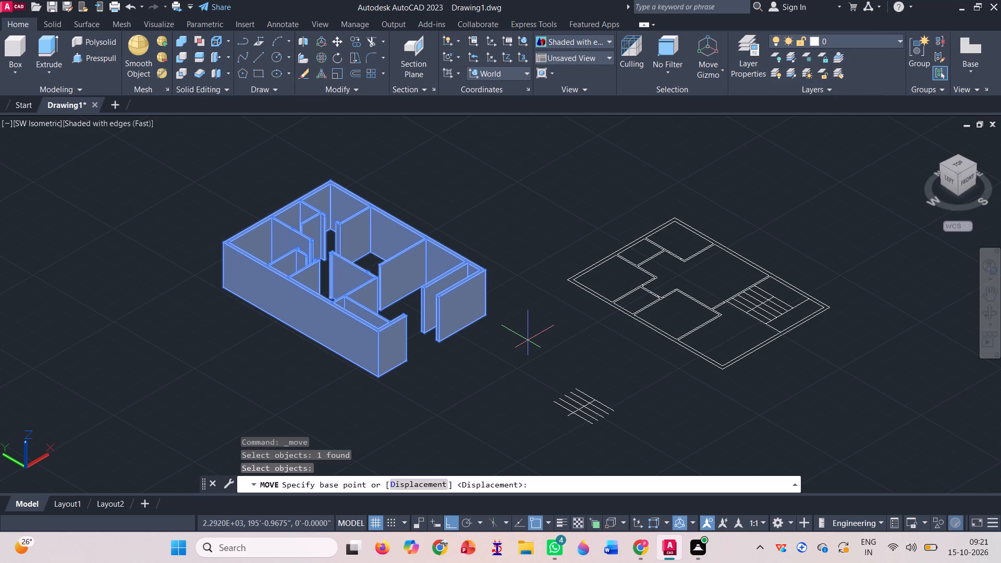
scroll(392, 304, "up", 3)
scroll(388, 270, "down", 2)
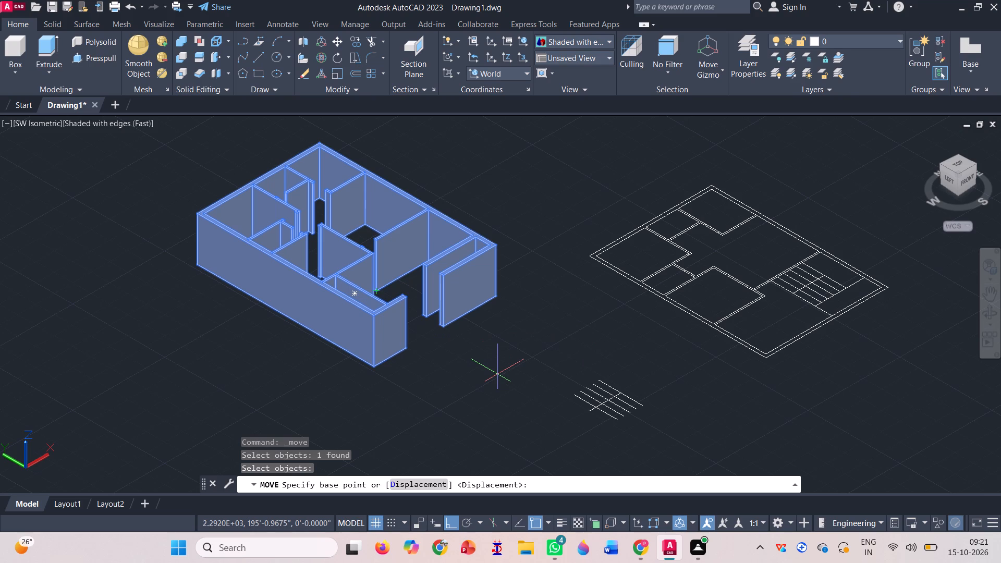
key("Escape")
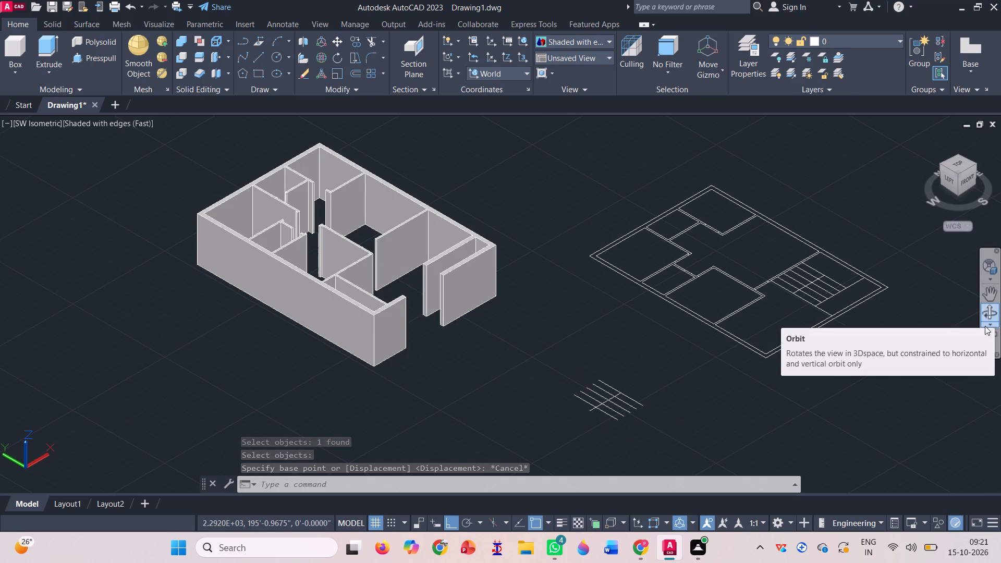
Orbit around the 3D walls to examine the rooms and openings from above and from a low front angle.
left_click(990, 307)
left_click_drag(536, 387, 569, 423)
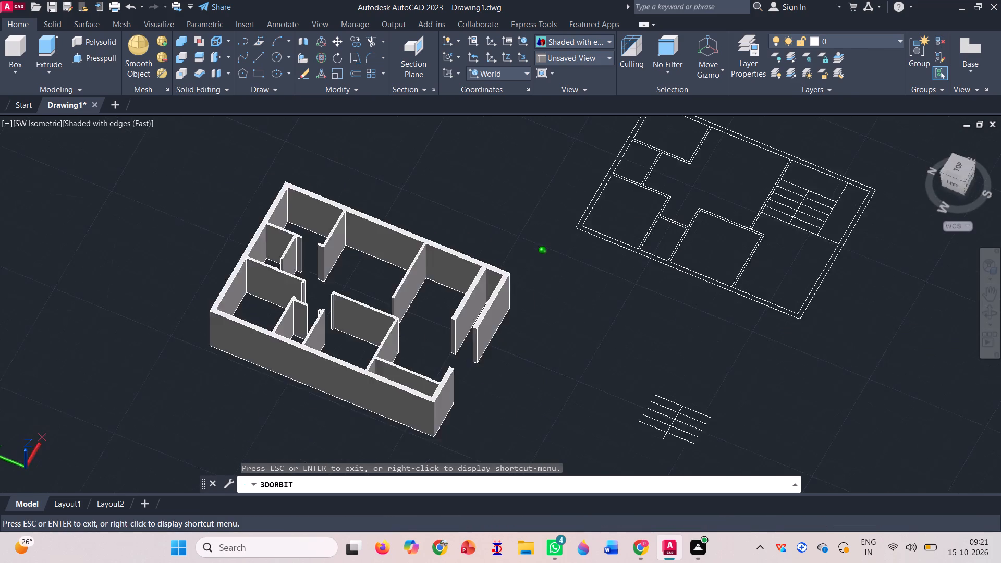
left_click_drag(569, 423, 616, 433)
scroll(625, 412, "up", 2)
scroll(625, 412, "down", 3)
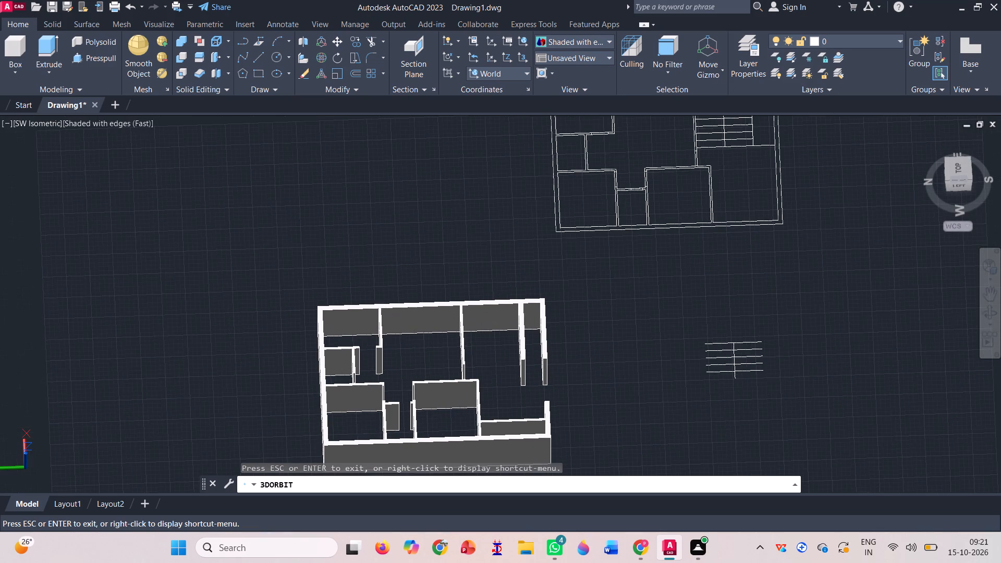
left_click_drag(633, 401, 566, 366)
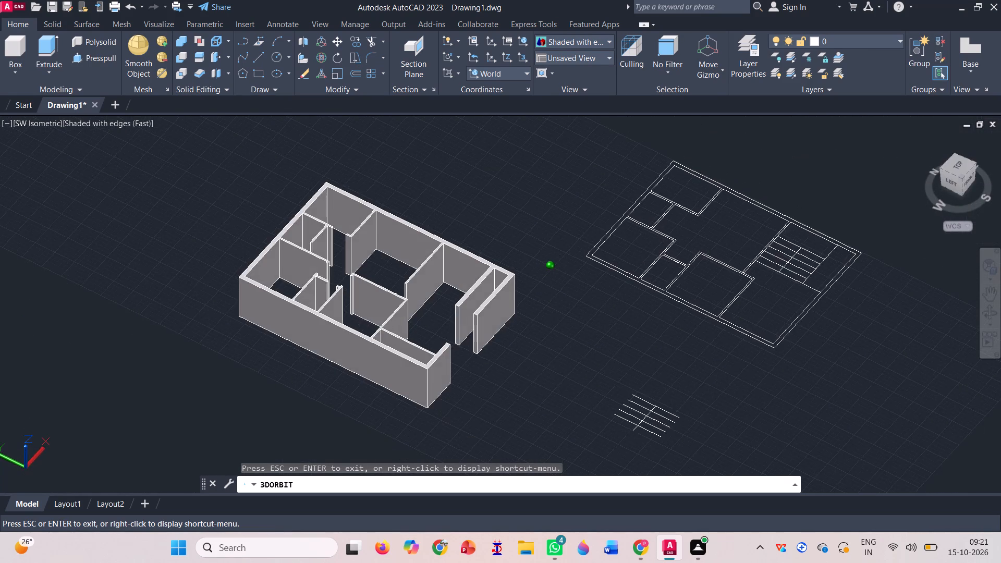
left_click_drag(566, 366, 544, 332)
scroll(609, 388, "up", 3)
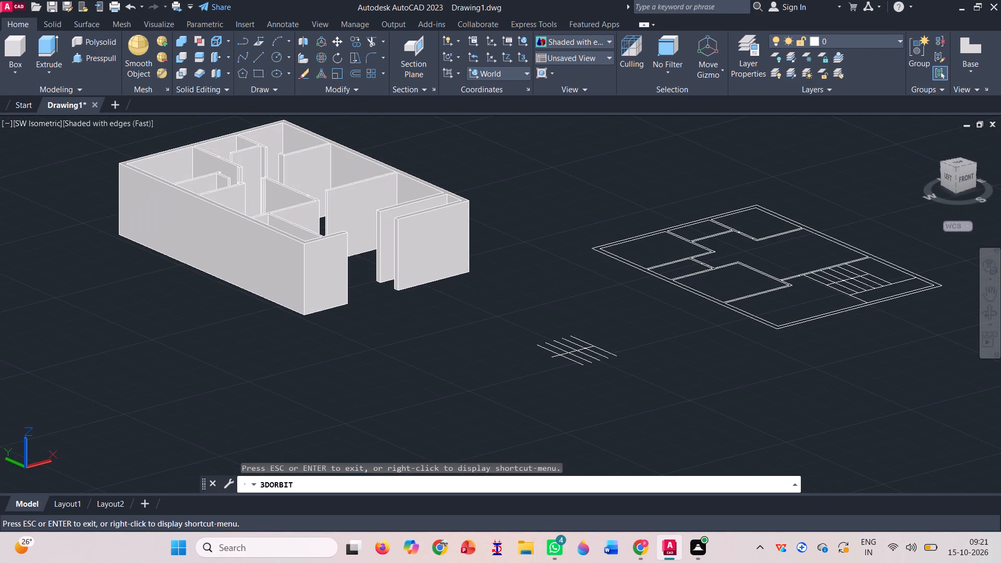
key("Escape")
scroll(617, 373, "down", 1)
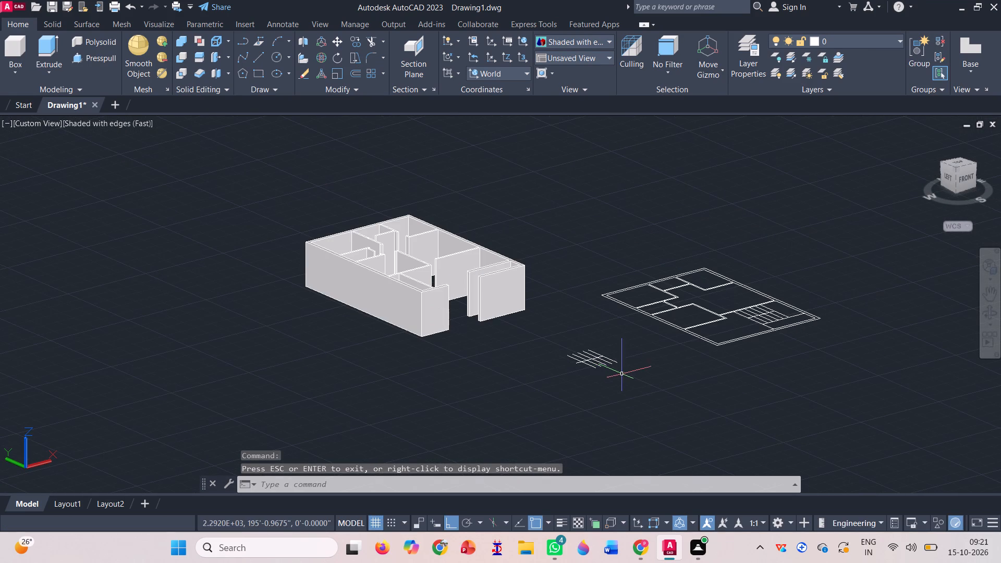
Extrude the stair landing area beside the treads in the remaining flat plan to a height of 5' with Presspull.
scroll(816, 301, "up", 2)
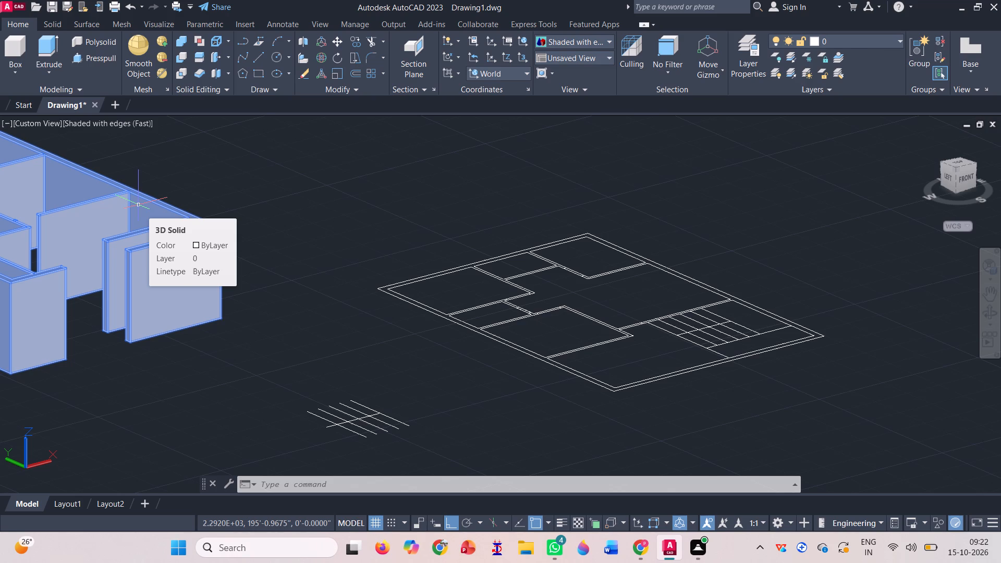
scroll(139, 200, "up", 1)
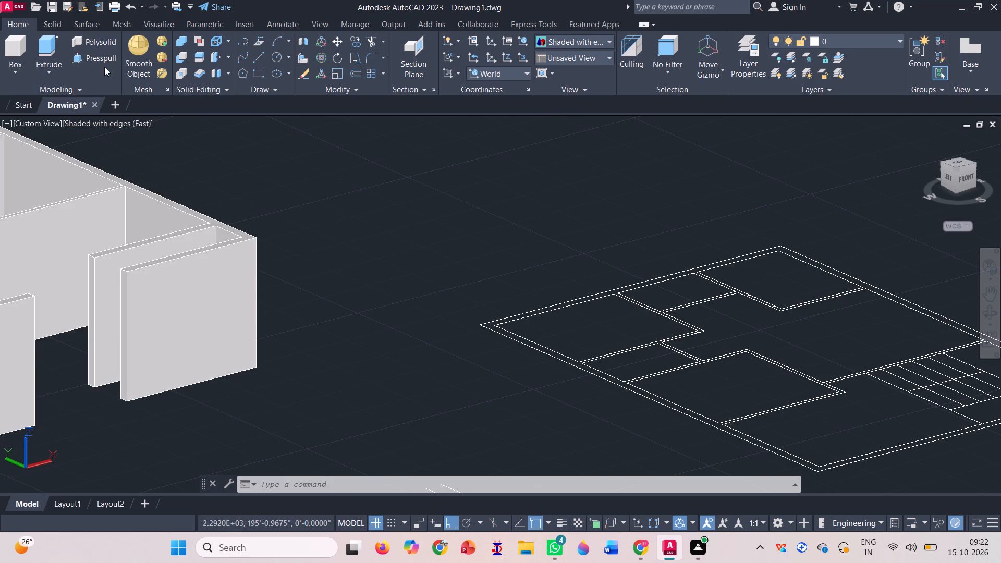
scroll(410, 271, "down", 1)
scroll(813, 334, "up", 3)
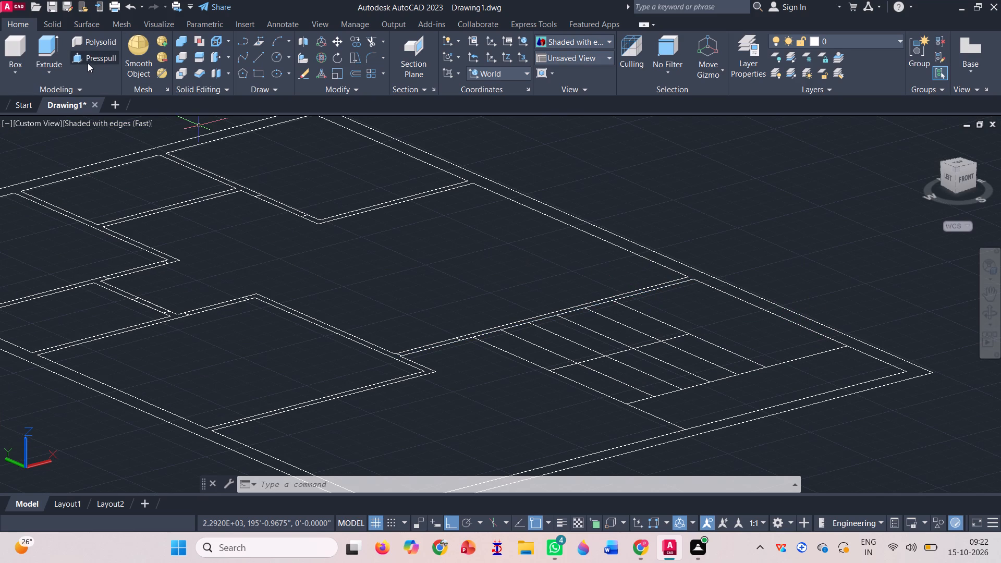
left_click(87, 64)
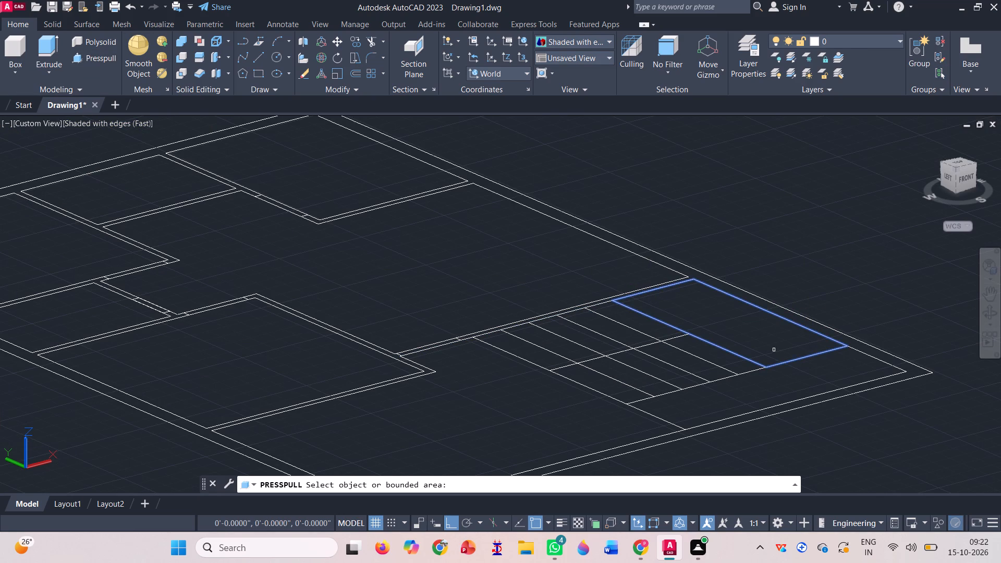
left_click(774, 349)
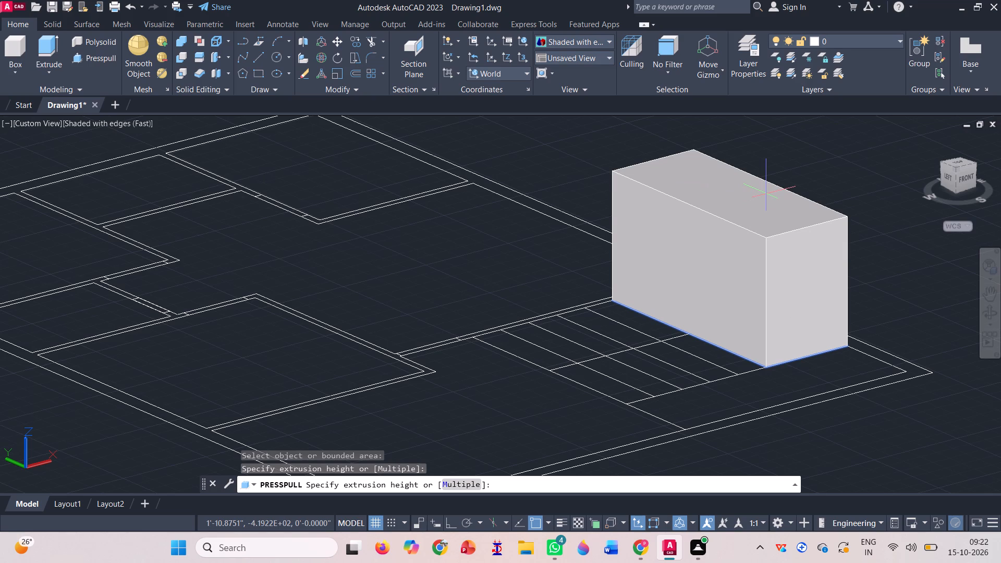
type("5'")
key("Return")
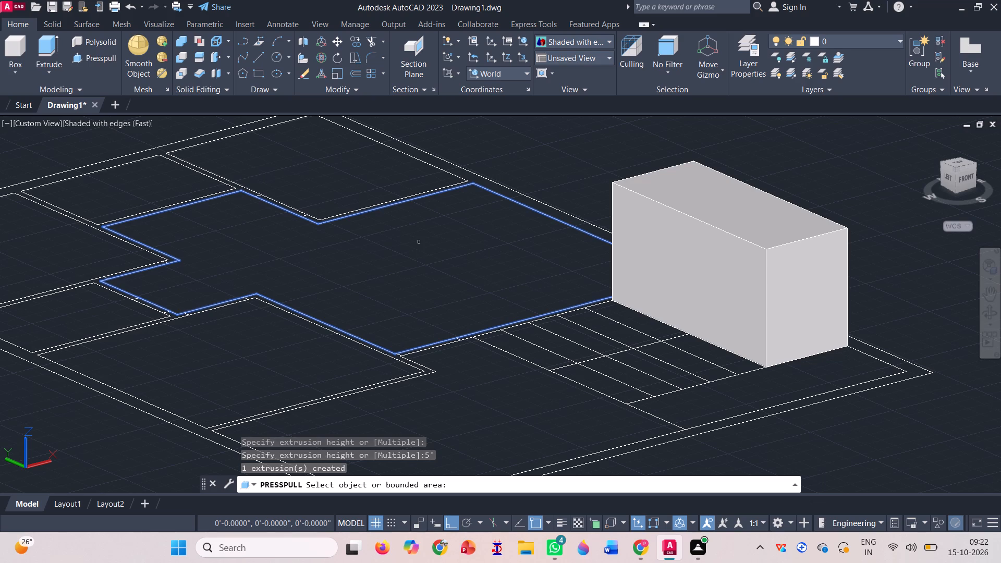
Extrude the bottom tread rectangle, farthest from the landing on the outer flight, to a height of 0'6" with Presspull.
scroll(579, 402, "down", 1)
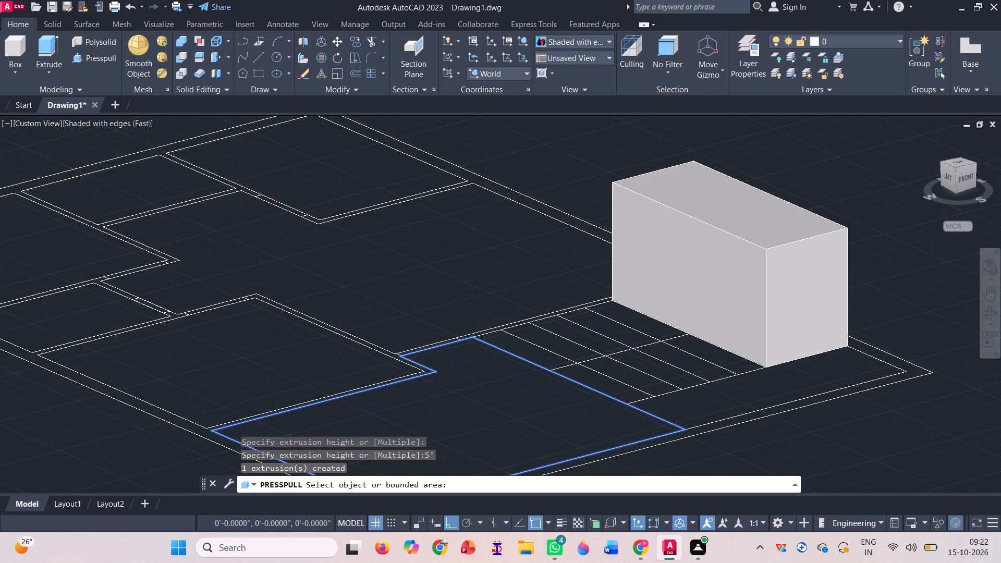
scroll(723, 411, "down", 1)
key("Escape")
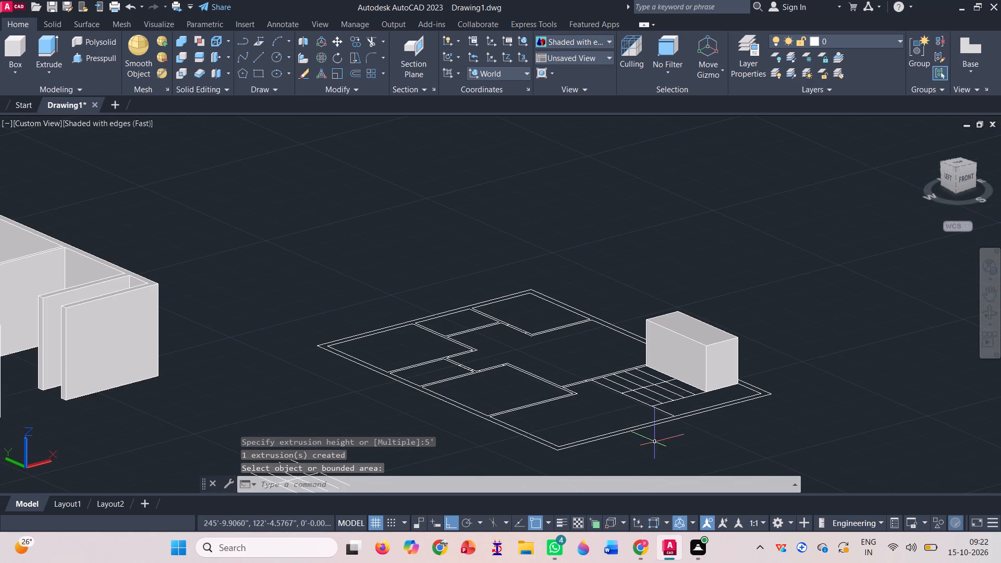
left_click(84, 54)
scroll(640, 264, "down", 1)
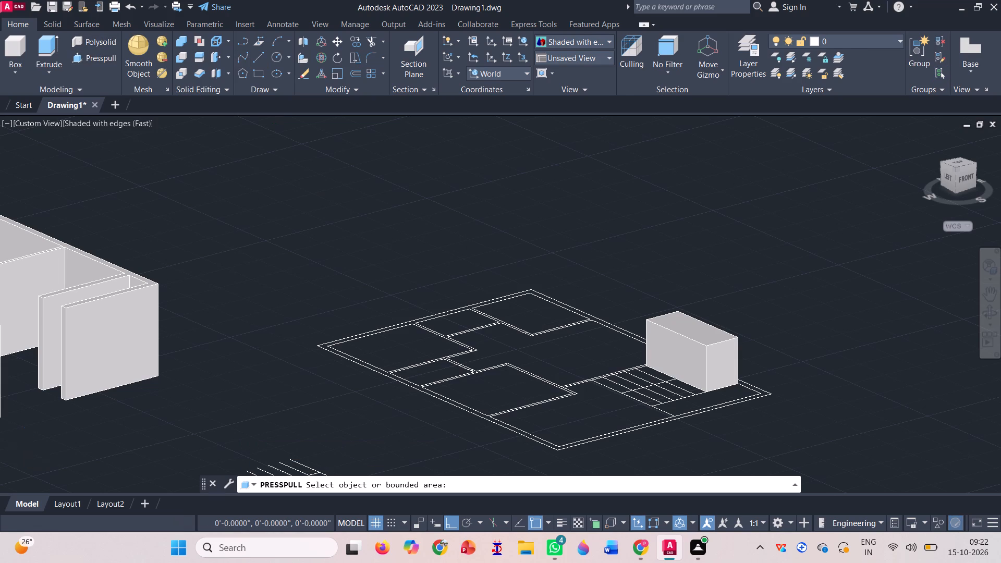
scroll(678, 329, "up", 3)
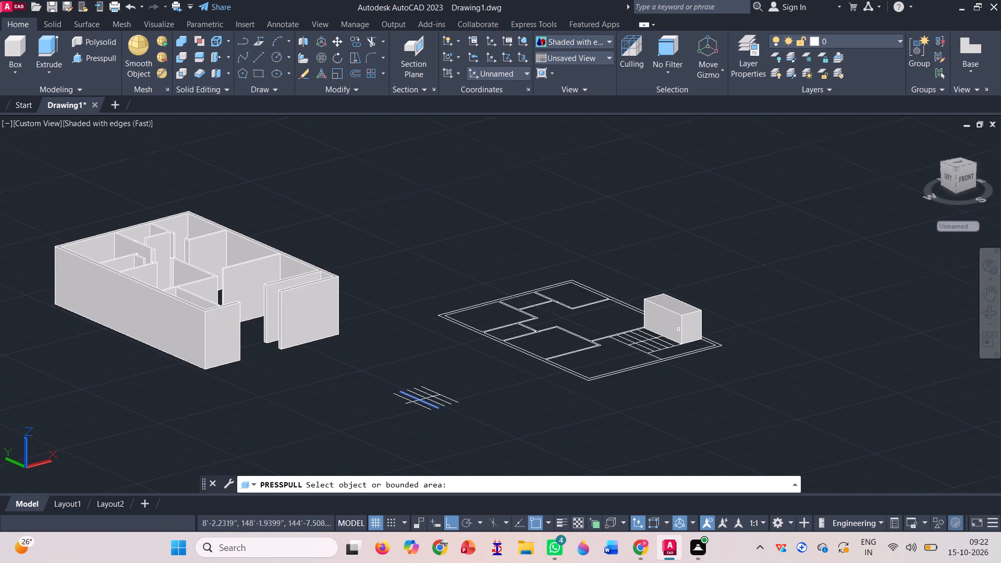
scroll(636, 364, "up", 3)
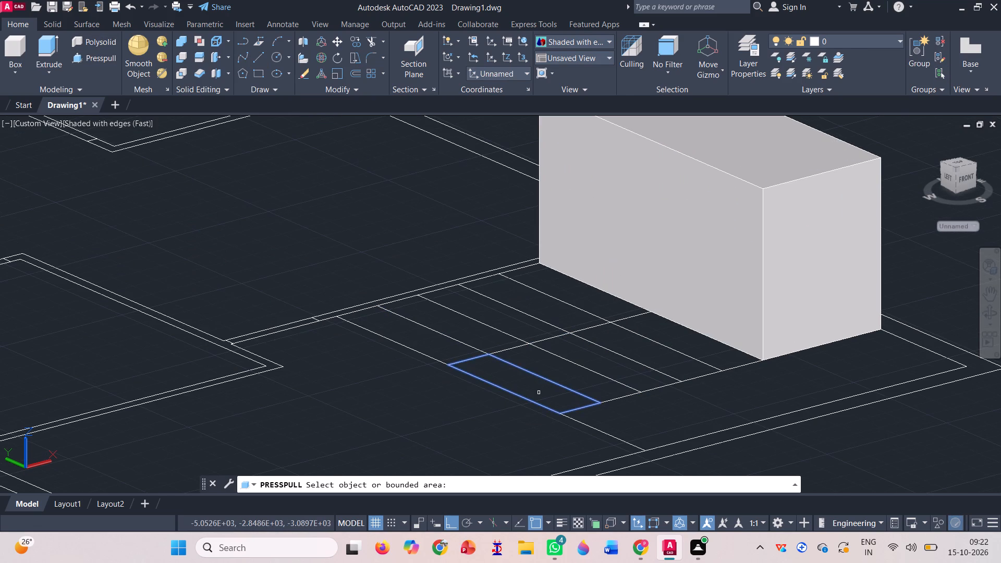
left_click(539, 390)
key("1")
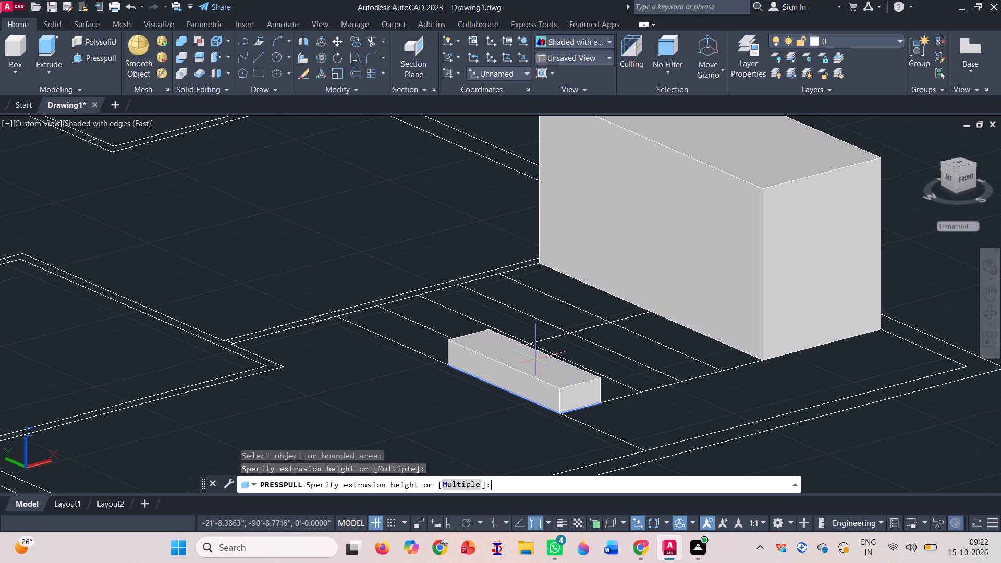
key("BackSpace")
type("0'6'")
key("Return")
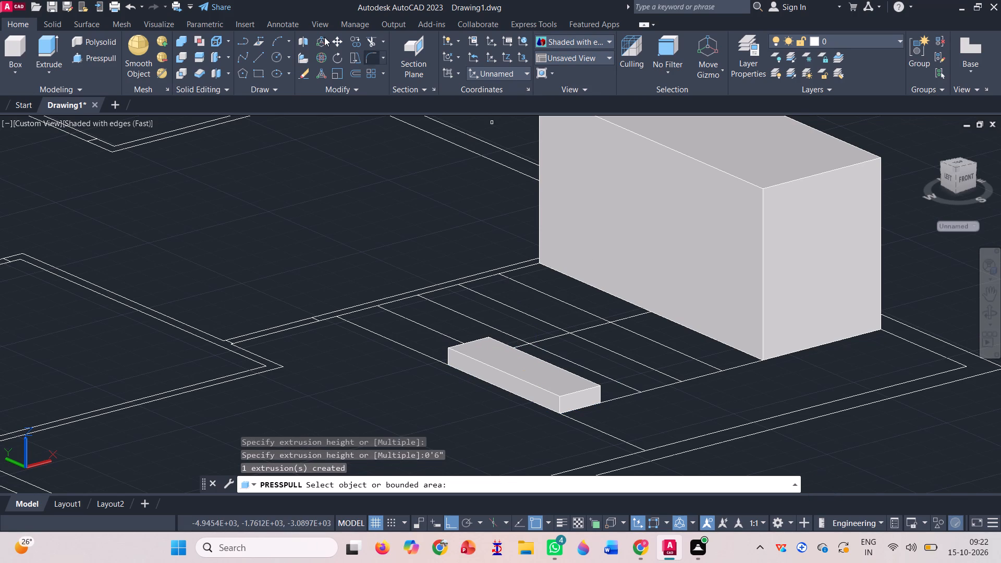
Copy the bottom step solid from its lower front corner to its upper rear corner, with Ortho off.
left_click(355, 39)
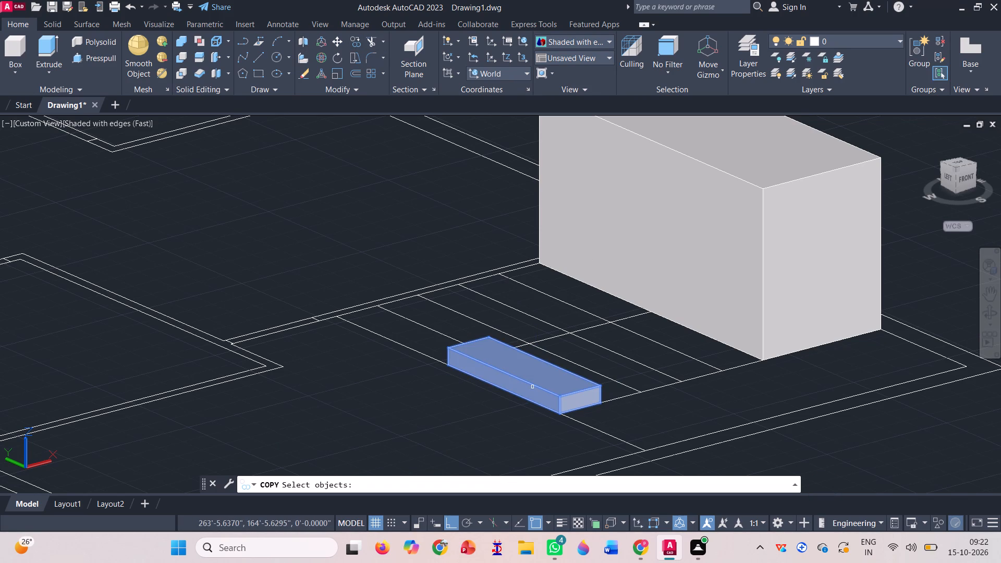
left_click(517, 372)
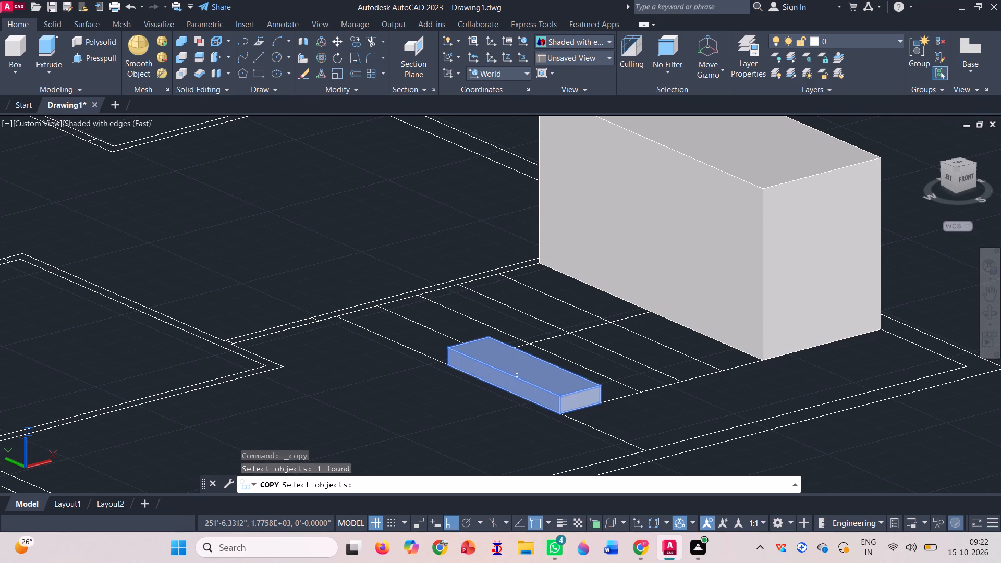
key("space")
scroll(550, 405, "up", 4)
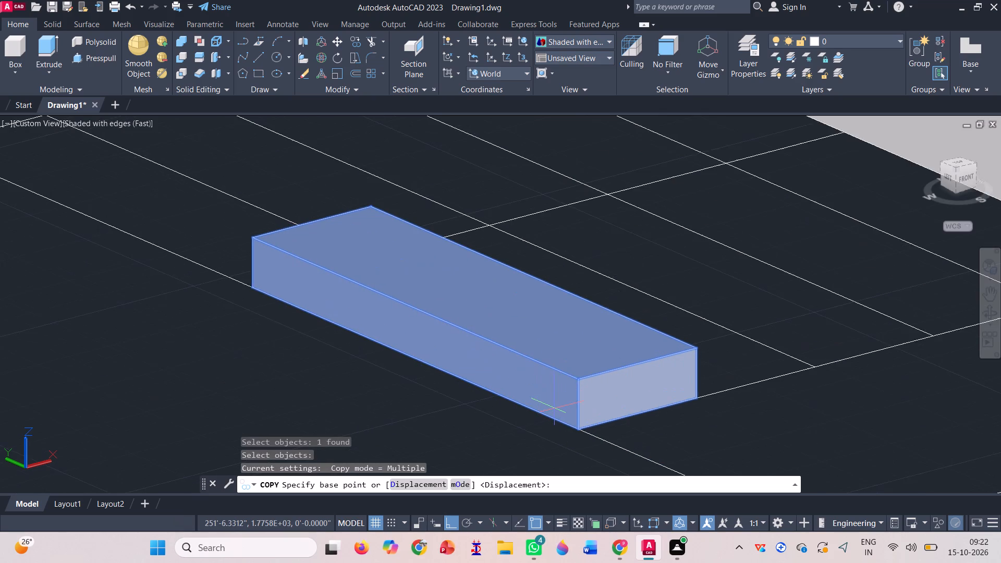
scroll(560, 408, "up", 2)
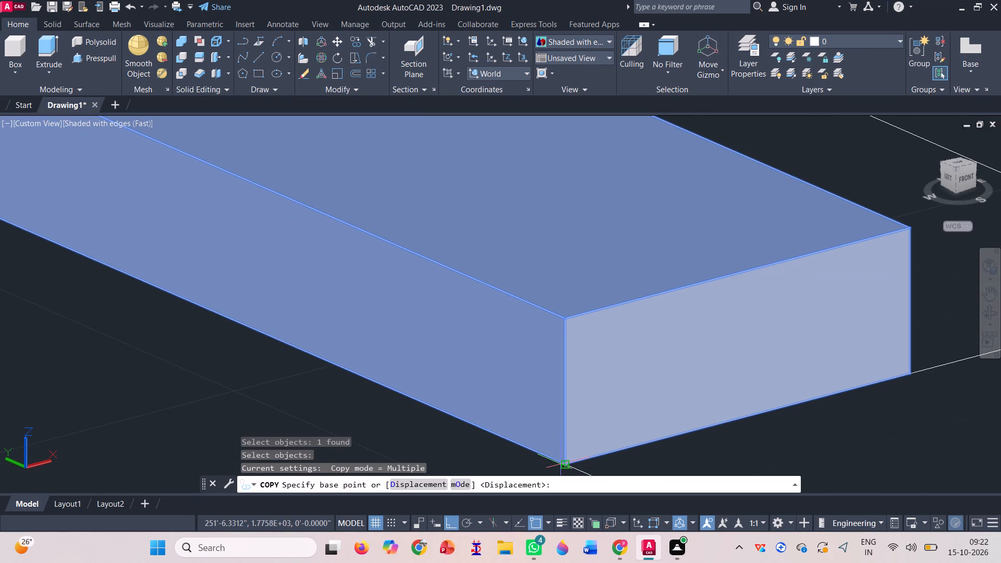
scroll(560, 462, "up", 3)
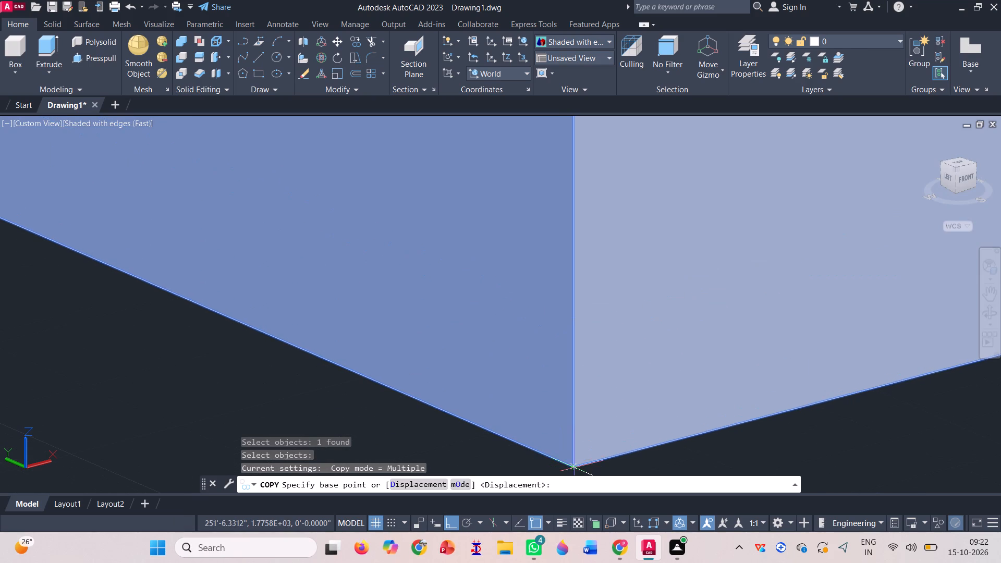
left_click(574, 467)
scroll(441, 391, "down", 4)
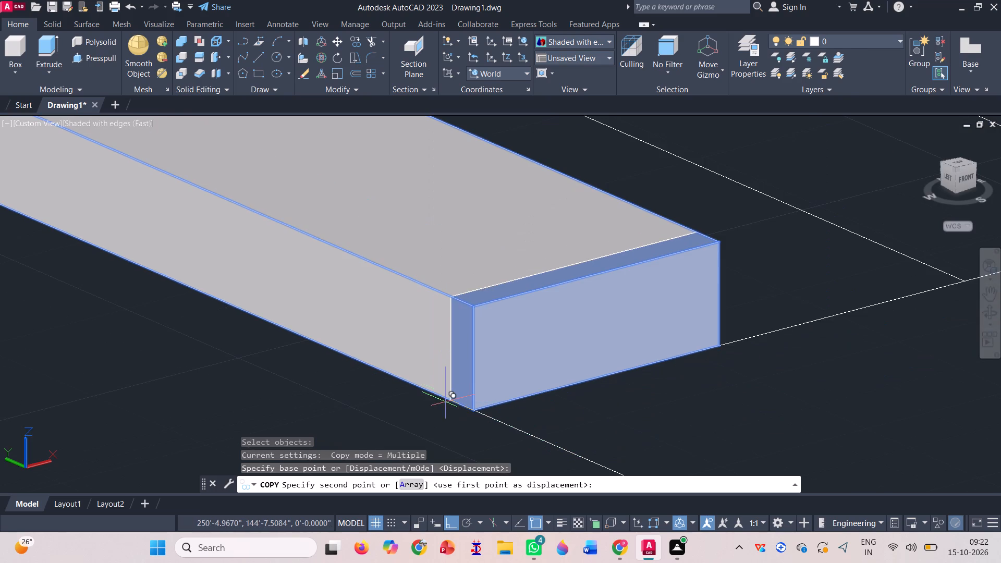
scroll(455, 424, "down", 2)
scroll(589, 352, "up", 2)
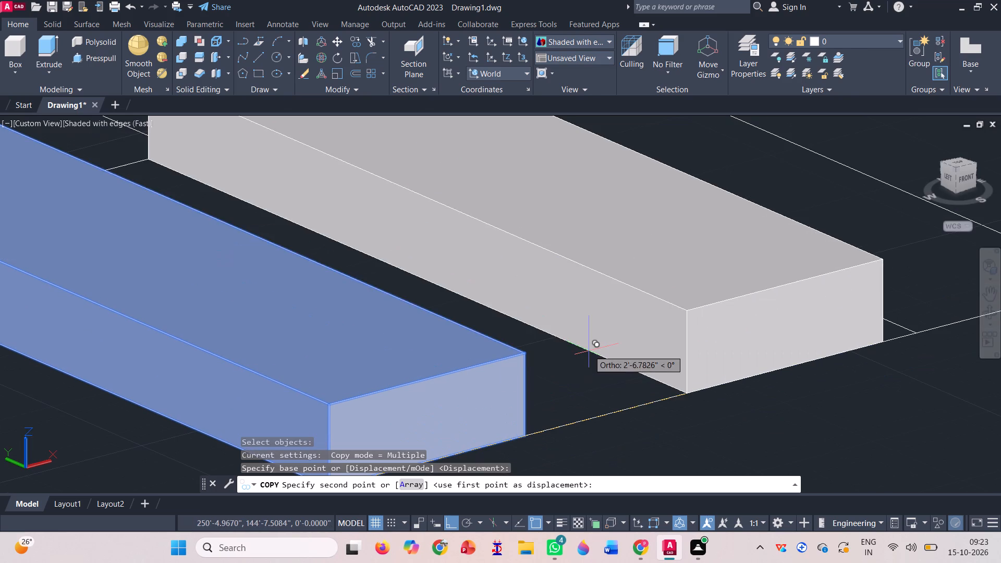
key("F8")
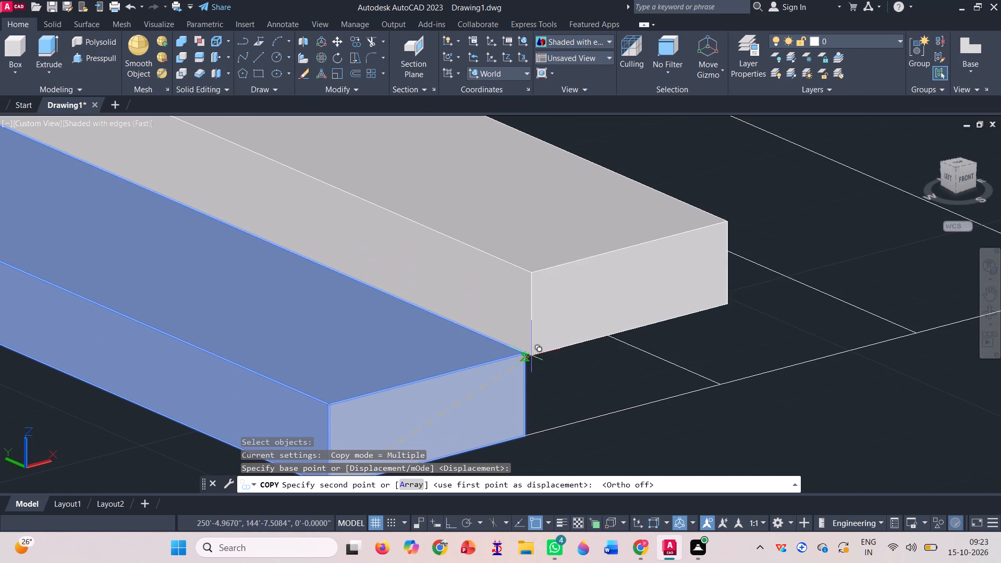
scroll(531, 355, "up", 4)
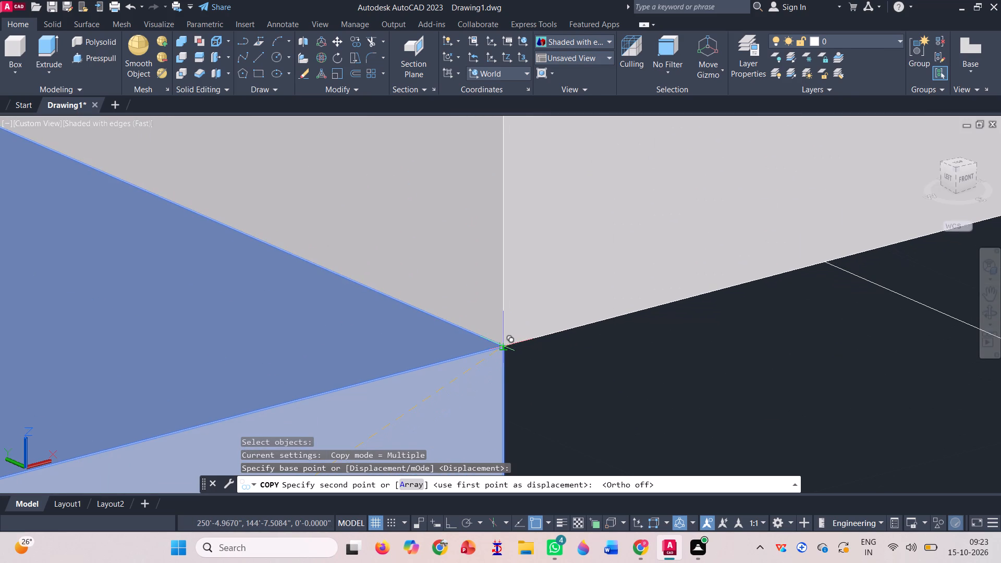
left_click(506, 342)
Place three more copies of the step toward the landing, each starting at the upper rear corner of the step below.
scroll(490, 380, "down", 5)
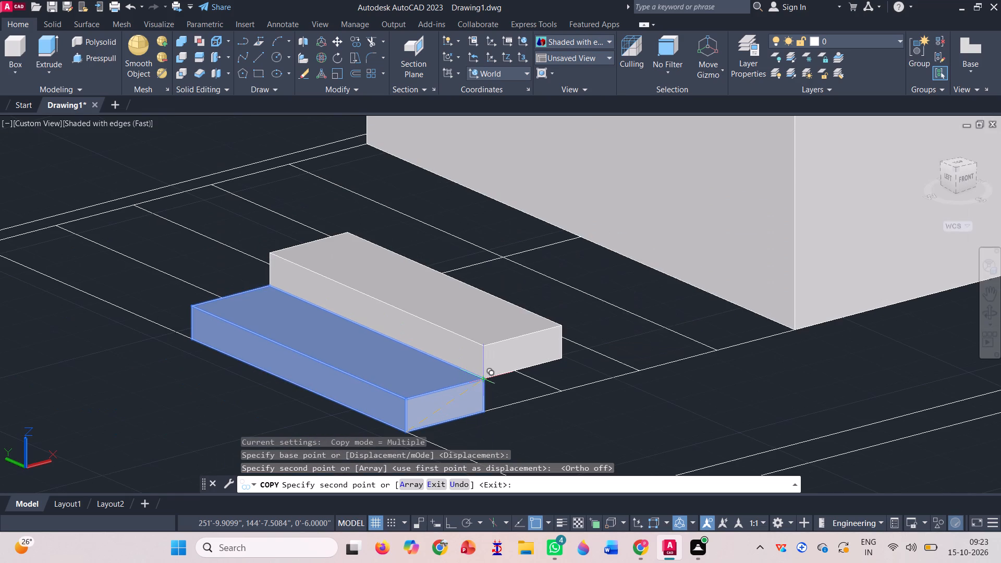
scroll(568, 331, "up", 3)
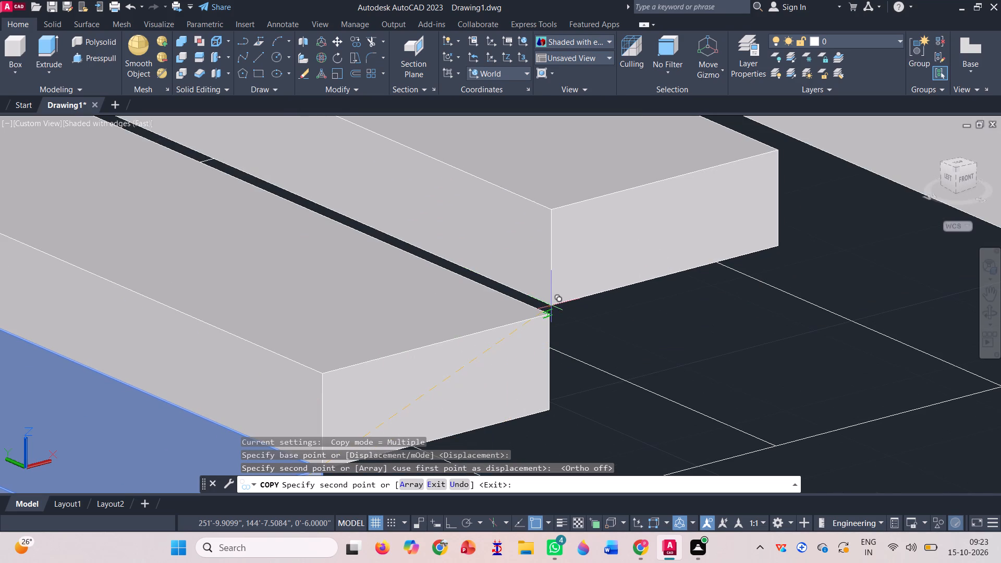
scroll(551, 310, "up", 4)
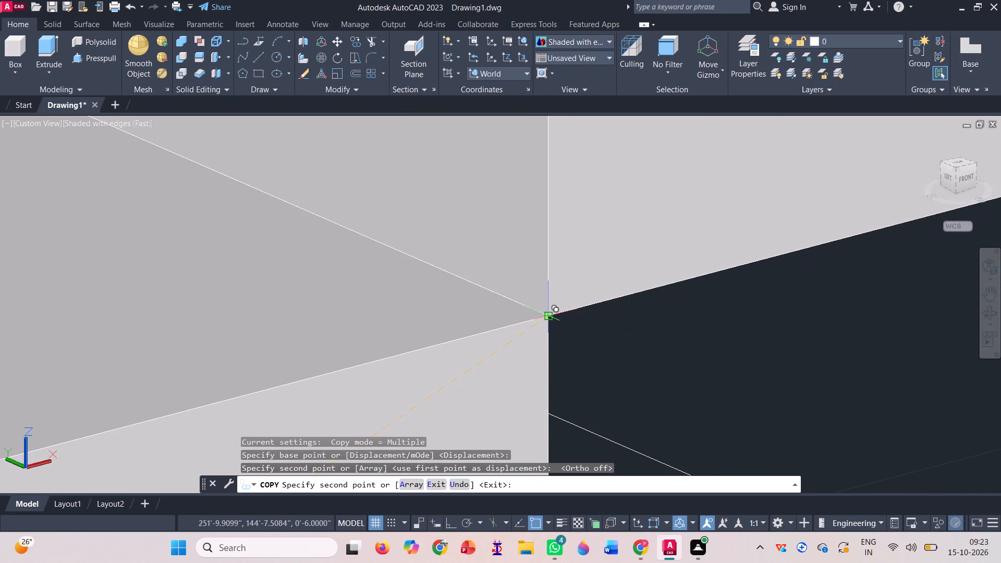
left_click(549, 313)
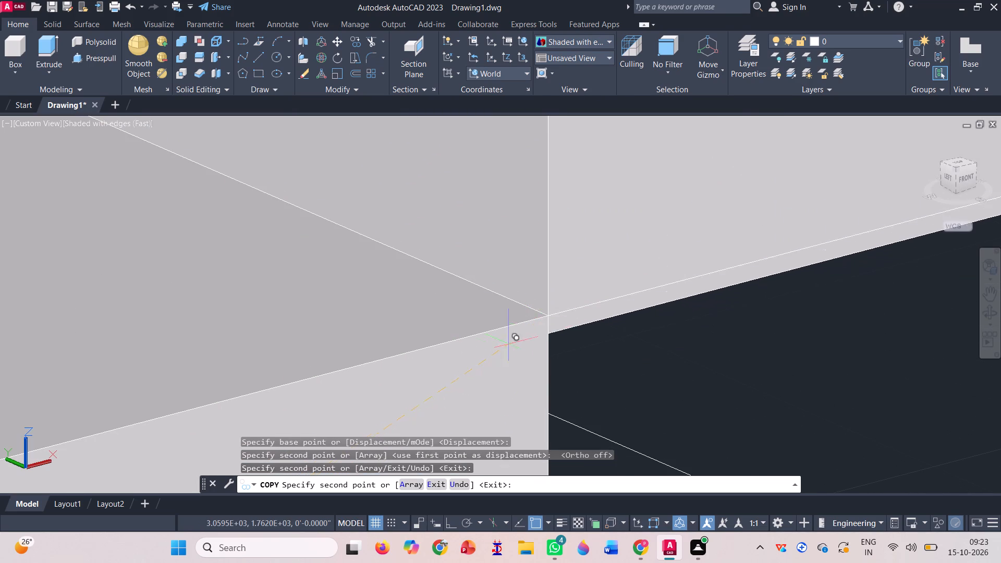
scroll(491, 350, "down", 3)
scroll(453, 368, "down", 2)
scroll(517, 302, "up", 3)
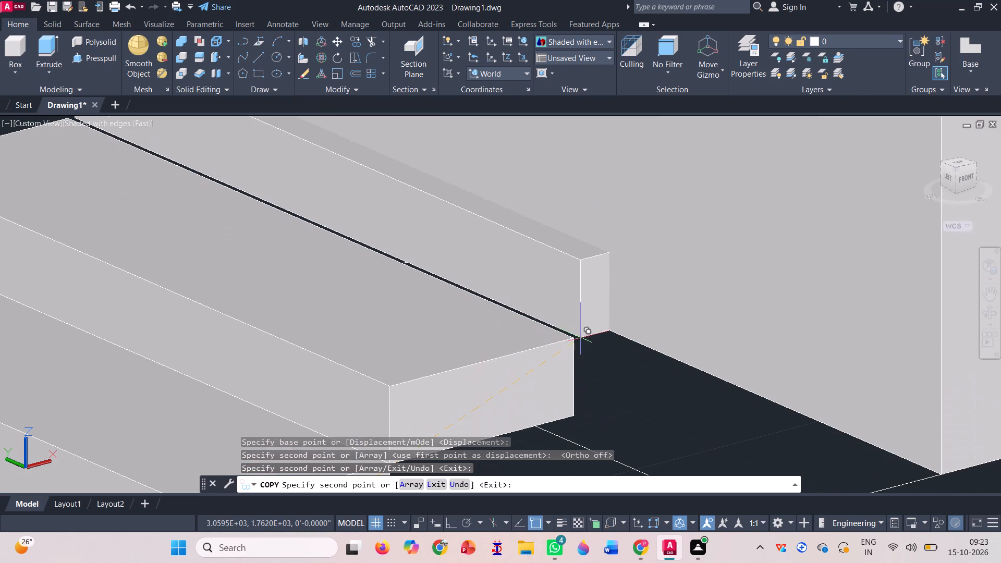
left_click(575, 341)
scroll(443, 407, "down", 2)
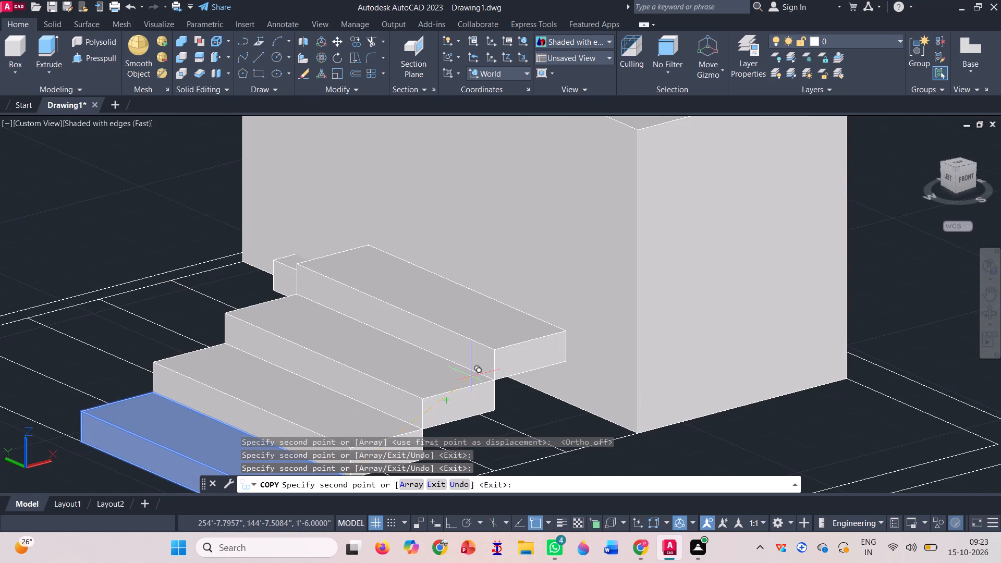
scroll(588, 324, "up", 3)
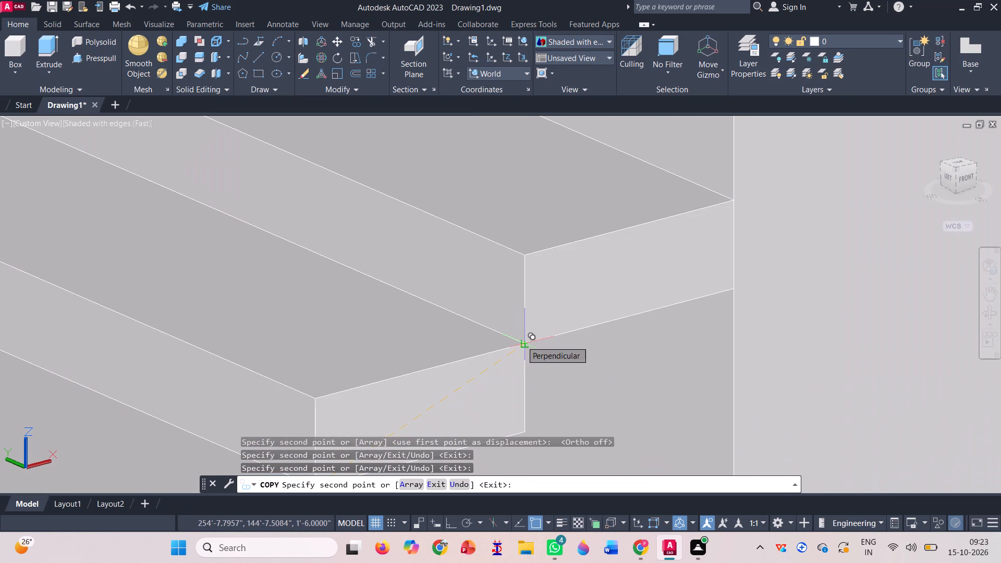
left_click(521, 339)
scroll(551, 306, "down", 5)
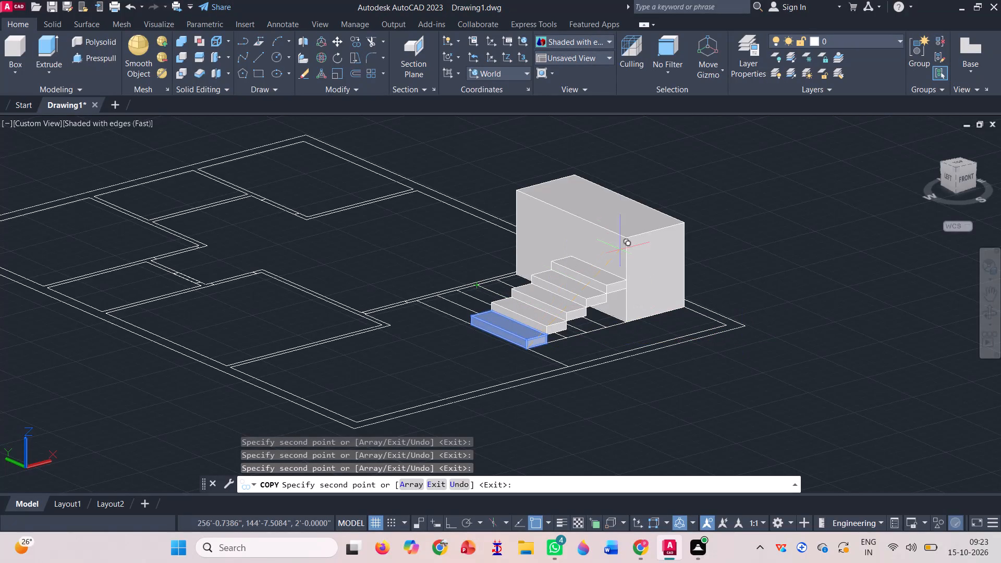
Orbit around the stair flight from behind, the side and above to examine how the steps meet the landing block.
scroll(618, 231, "up", 3)
scroll(575, 299, "down", 3)
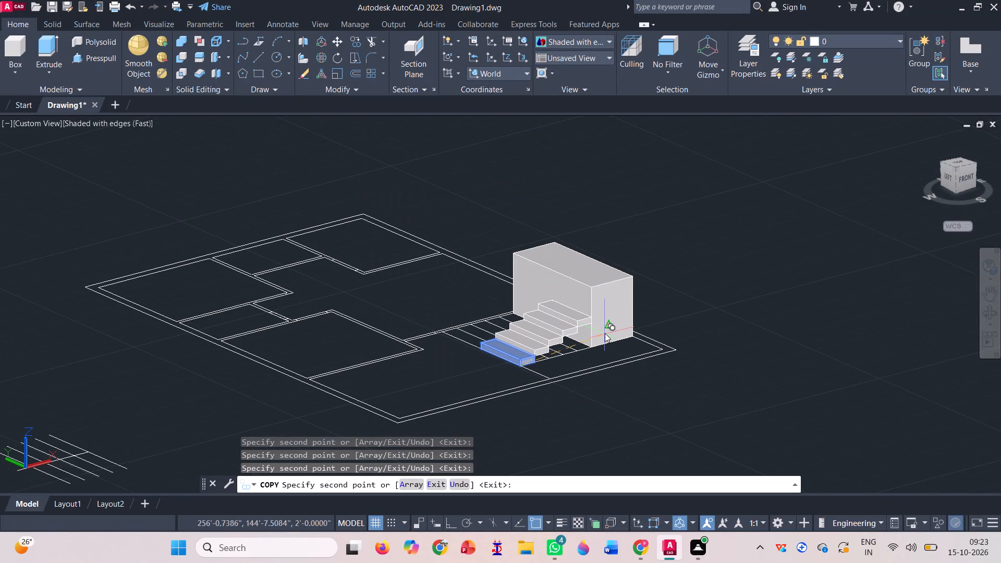
left_click(990, 311)
left_click_drag(445, 430, 444, 429)
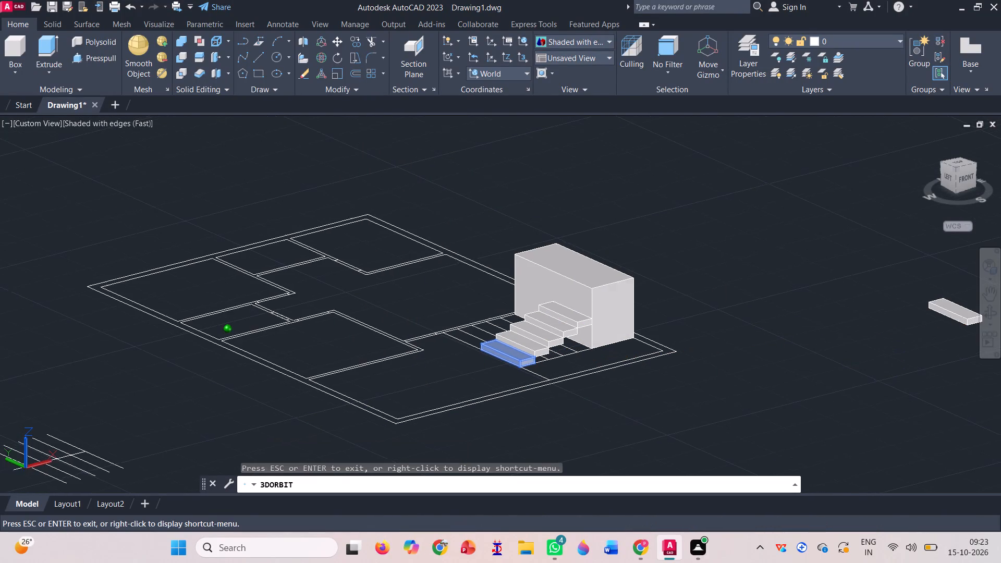
left_click_drag(444, 429, 633, 430)
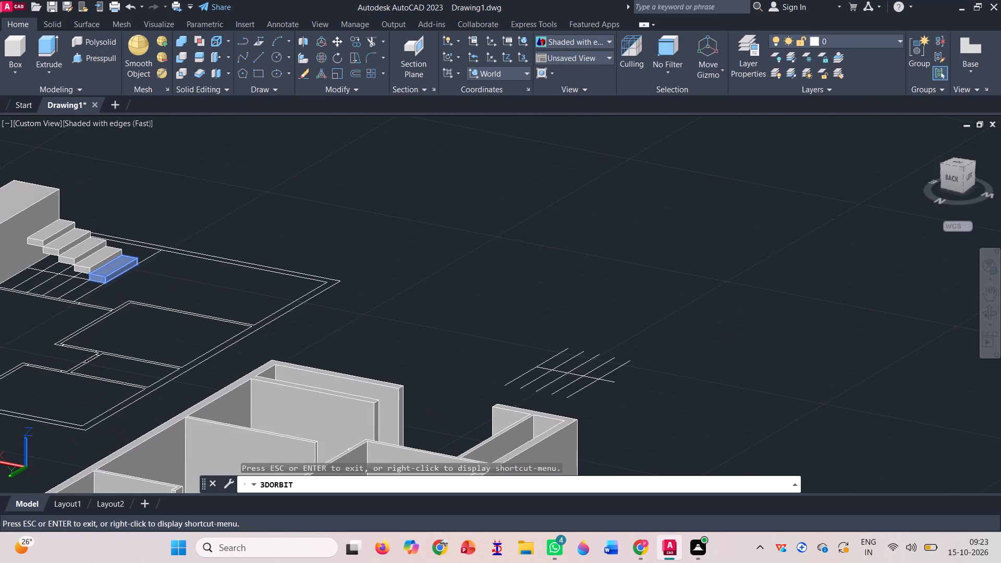
scroll(517, 258, "down", 2)
scroll(556, 214, "down", 1)
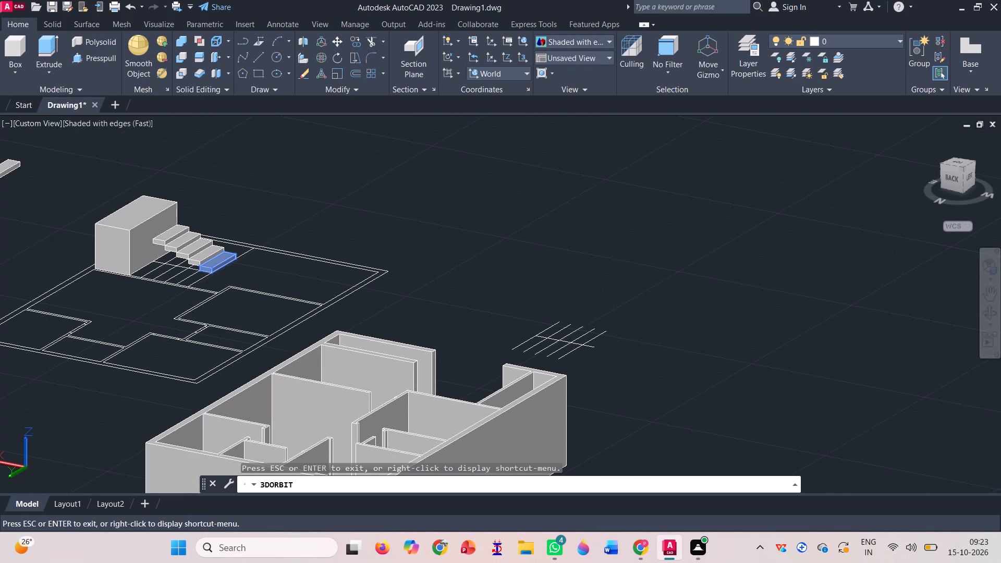
left_click_drag(87, 291, 115, 300)
key("Escape")
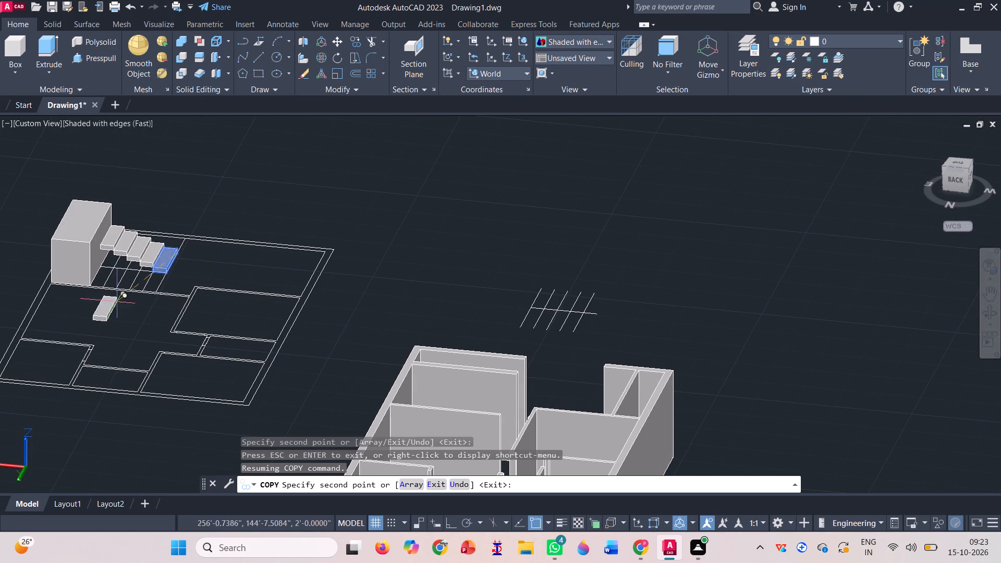
scroll(95, 269, "up", 2)
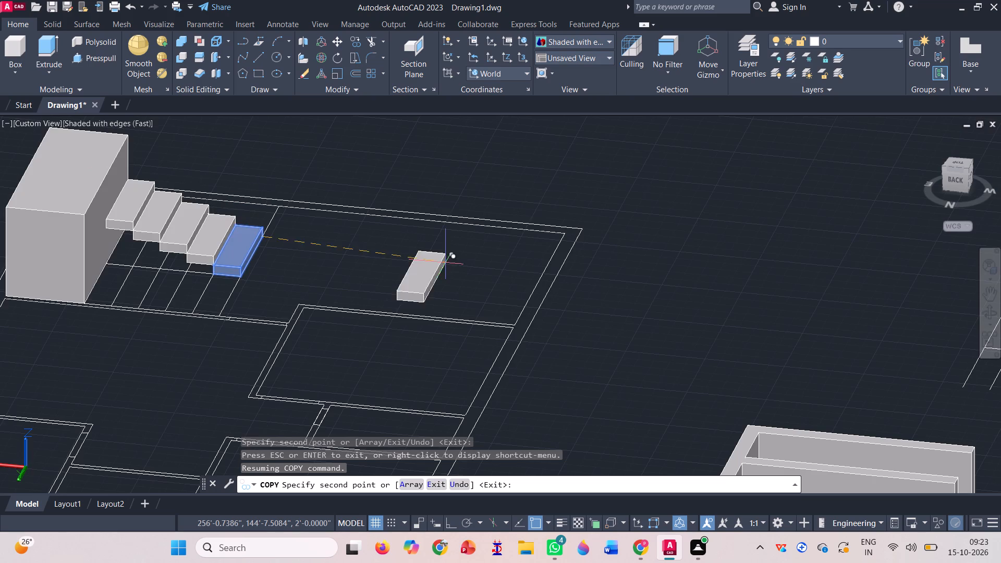
scroll(445, 262, "down", 1)
left_click(985, 305)
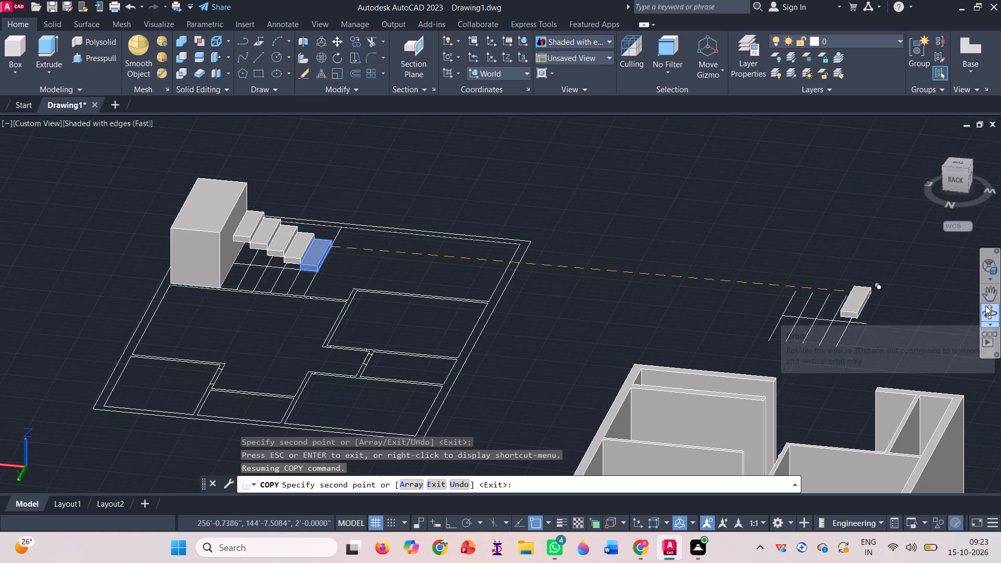
left_click_drag(423, 375, 260, 358)
scroll(256, 323, "down", 6)
left_click_drag(710, 384, 710, 384)
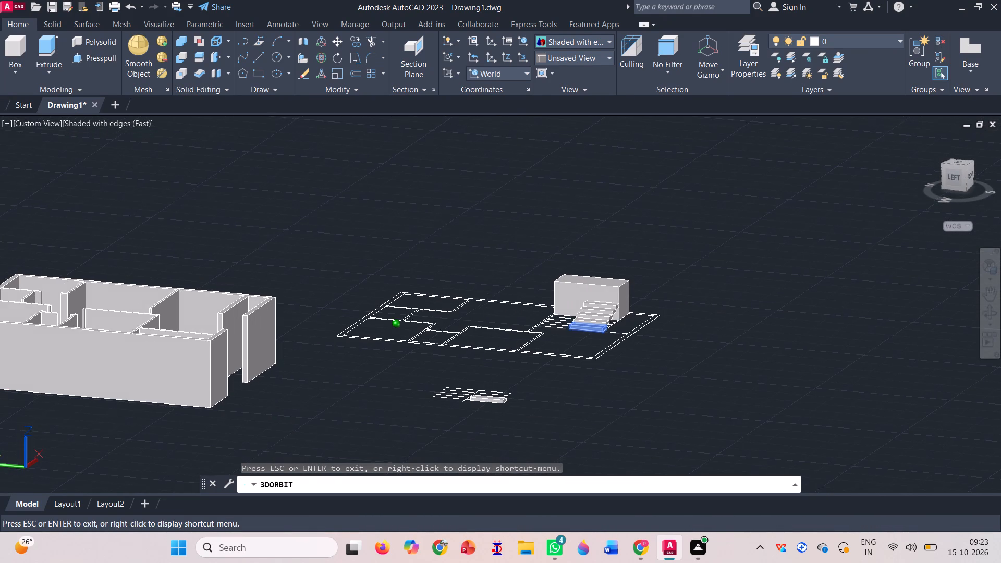
left_click_drag(710, 384, 620, 437)
scroll(524, 281, "down", 2)
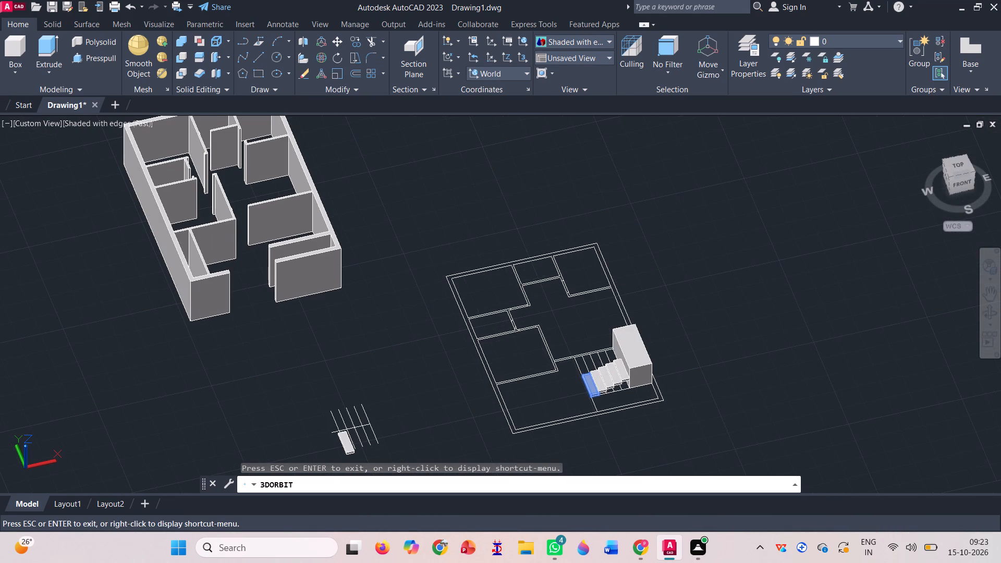
left_click_drag(612, 434, 609, 409)
key("Escape")
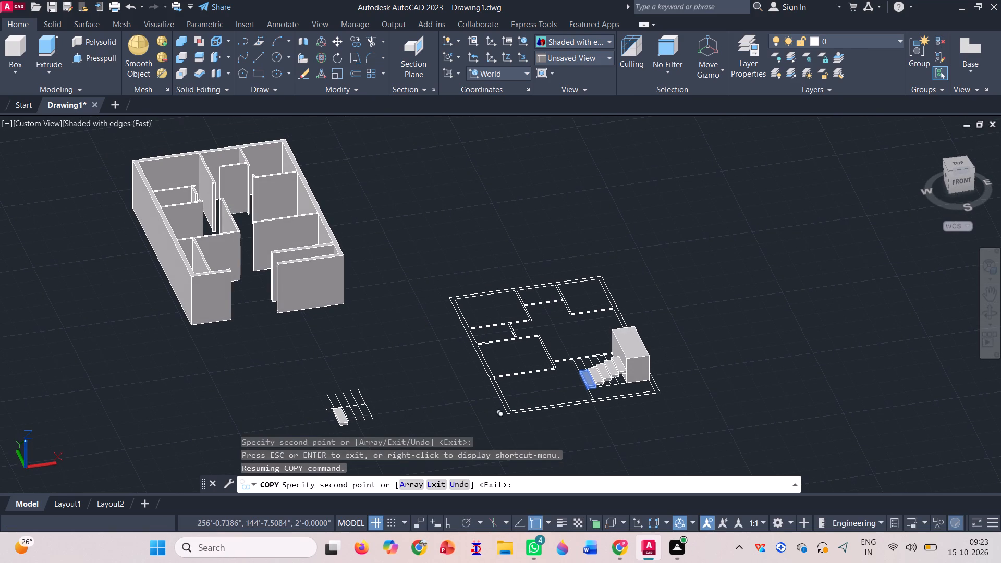
scroll(634, 368, "up", 4)
scroll(591, 327, "up", 2)
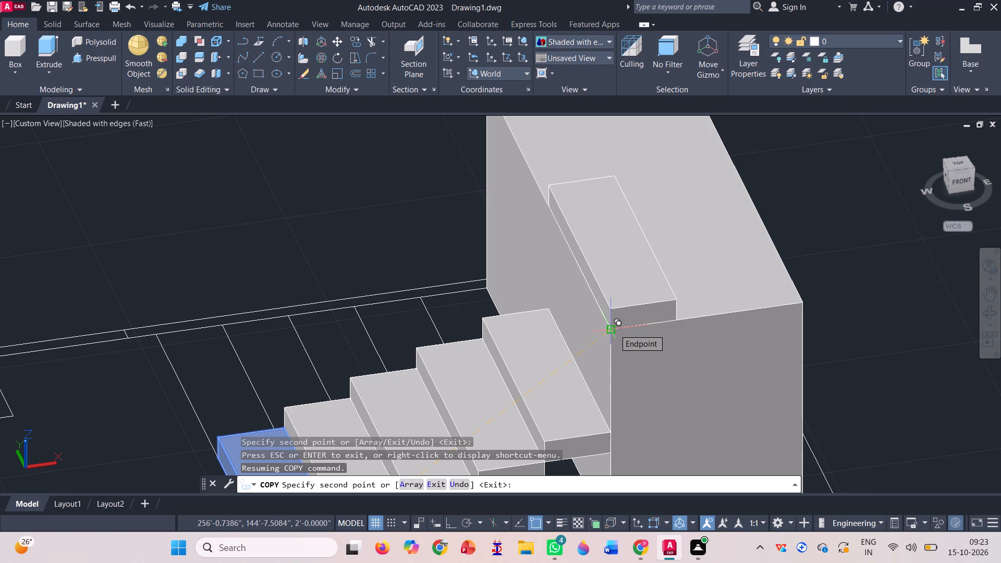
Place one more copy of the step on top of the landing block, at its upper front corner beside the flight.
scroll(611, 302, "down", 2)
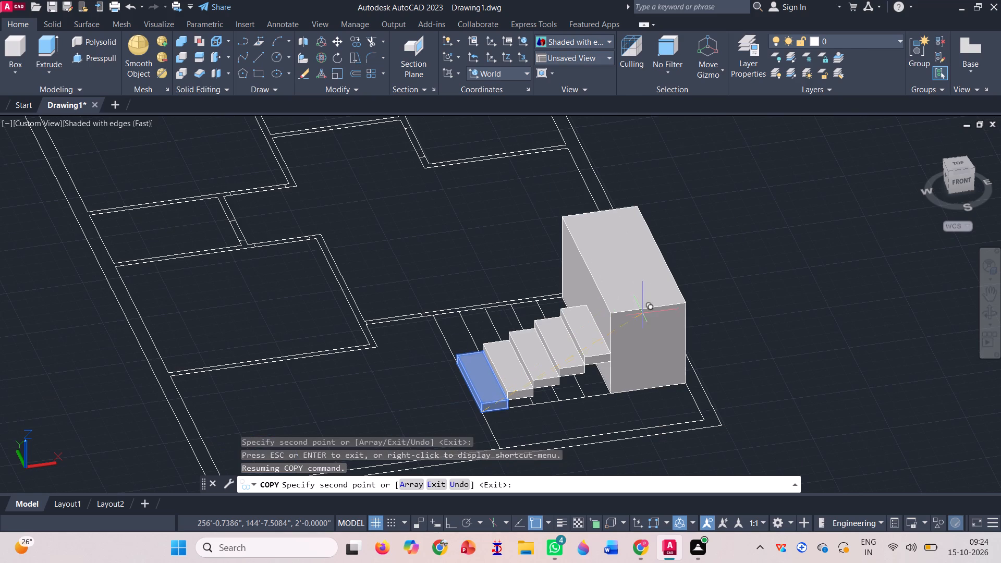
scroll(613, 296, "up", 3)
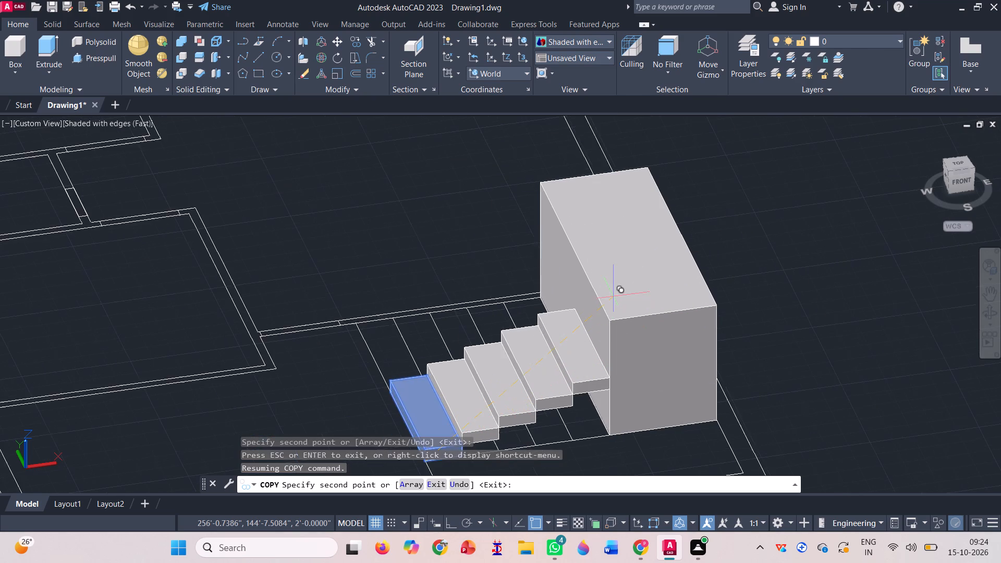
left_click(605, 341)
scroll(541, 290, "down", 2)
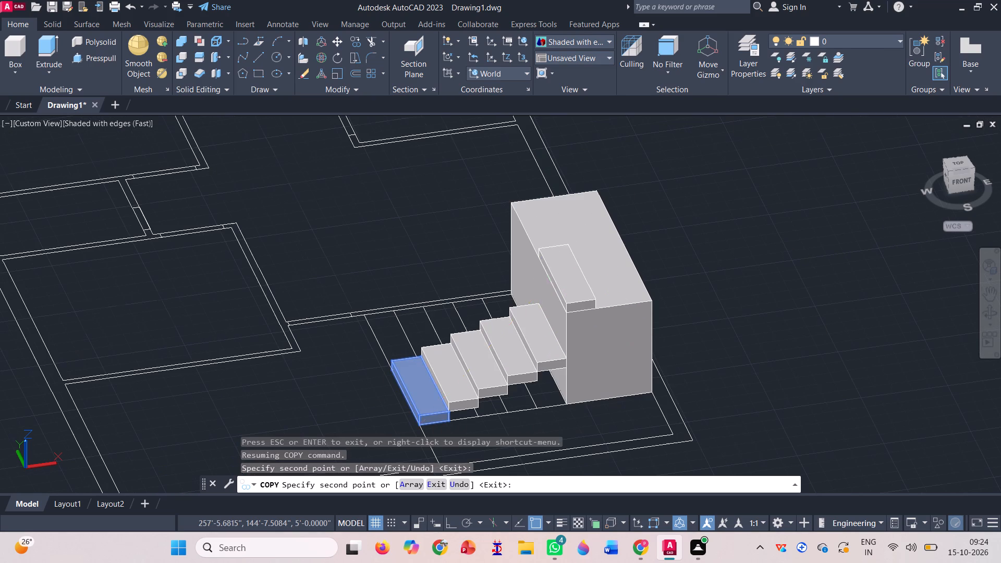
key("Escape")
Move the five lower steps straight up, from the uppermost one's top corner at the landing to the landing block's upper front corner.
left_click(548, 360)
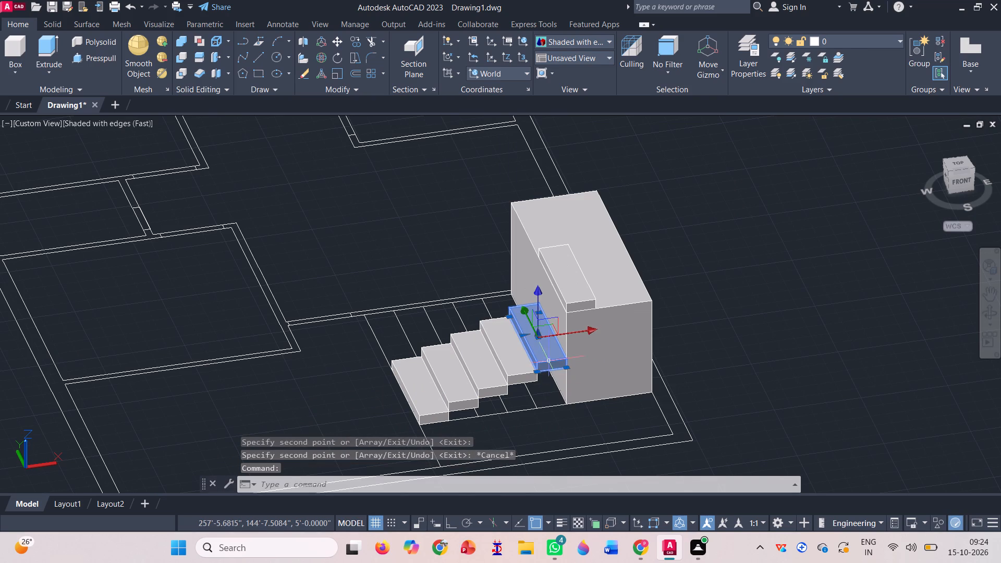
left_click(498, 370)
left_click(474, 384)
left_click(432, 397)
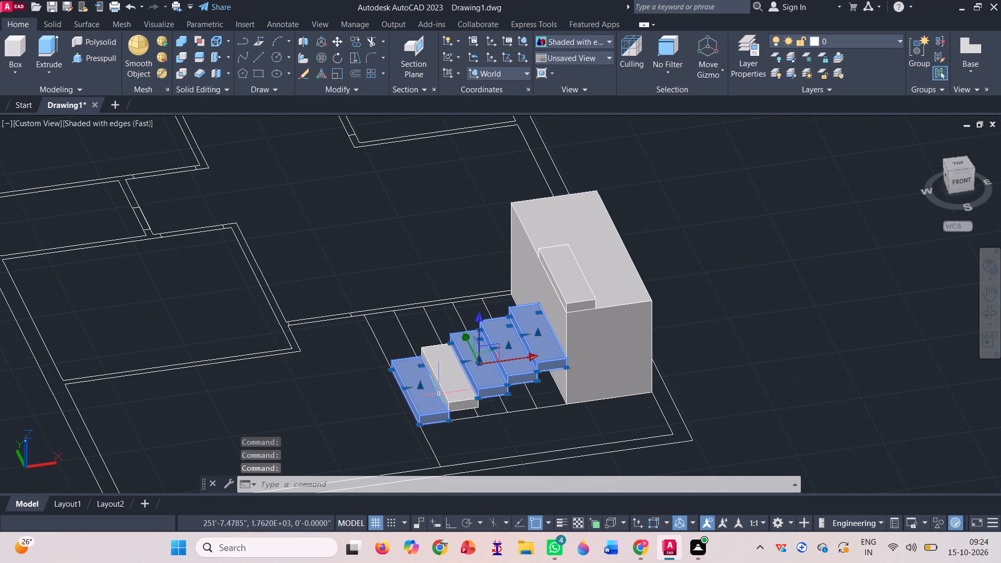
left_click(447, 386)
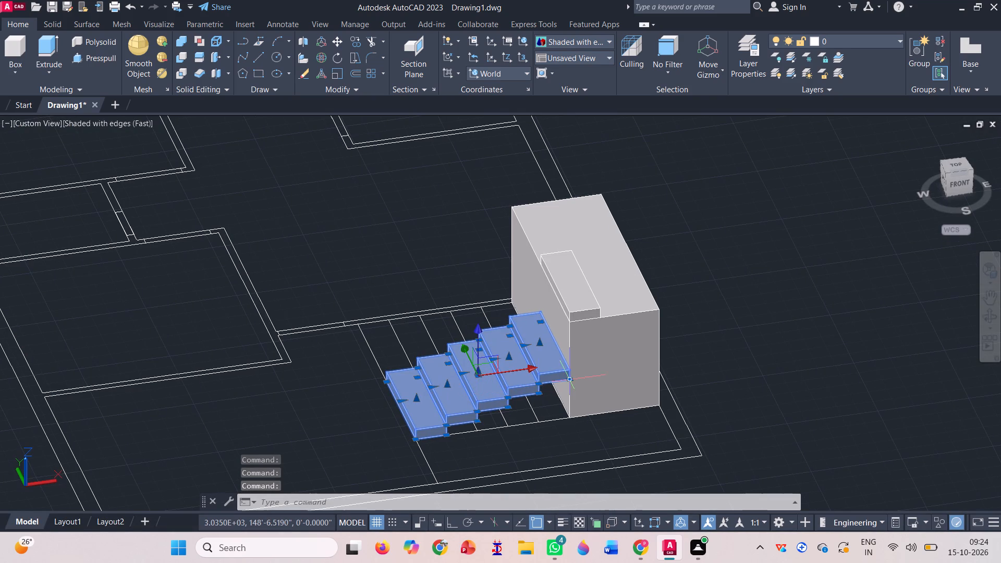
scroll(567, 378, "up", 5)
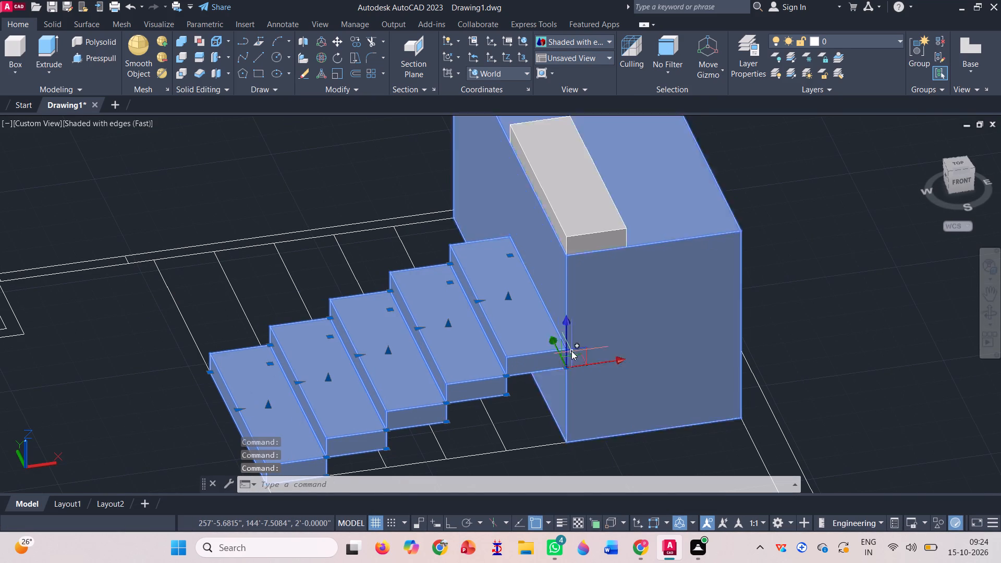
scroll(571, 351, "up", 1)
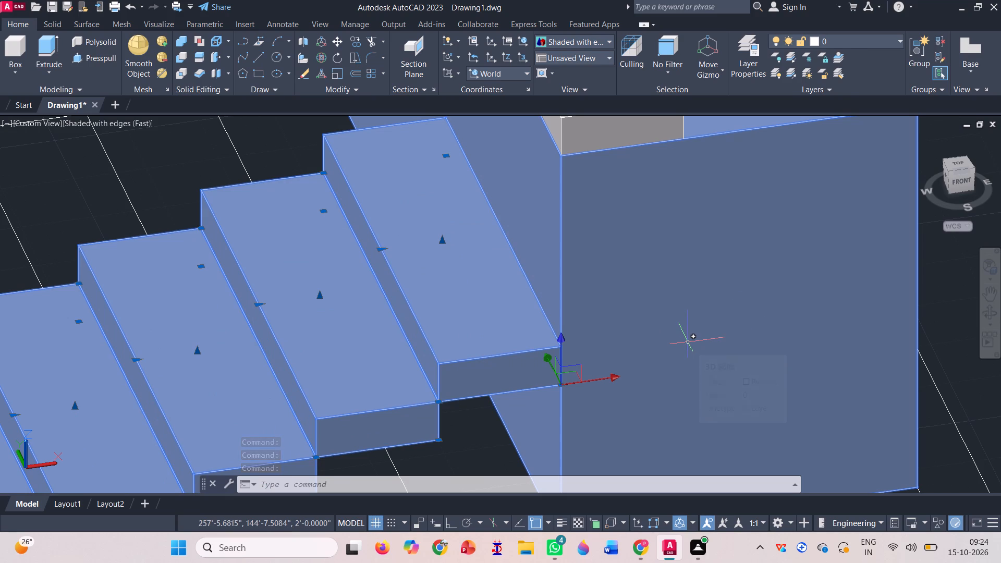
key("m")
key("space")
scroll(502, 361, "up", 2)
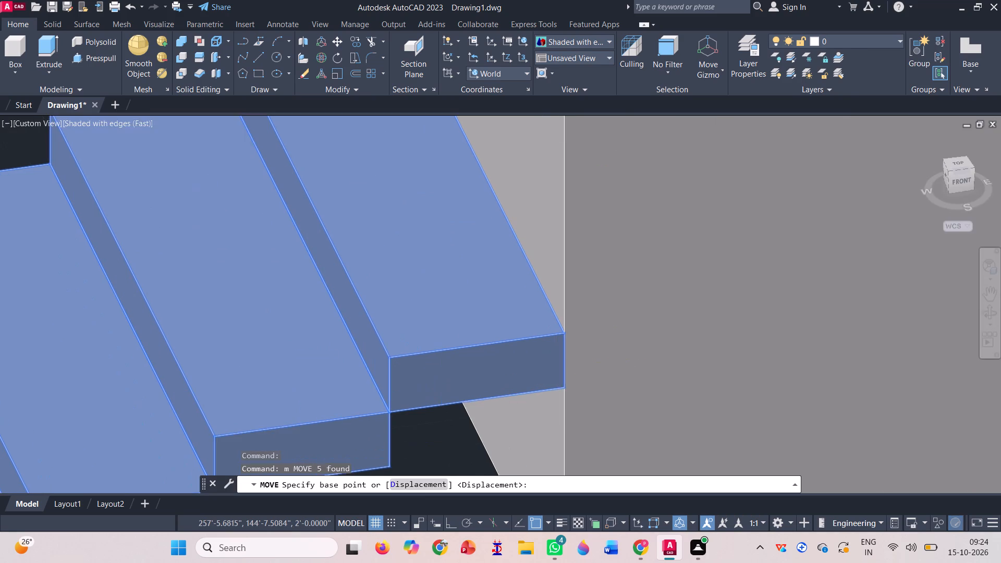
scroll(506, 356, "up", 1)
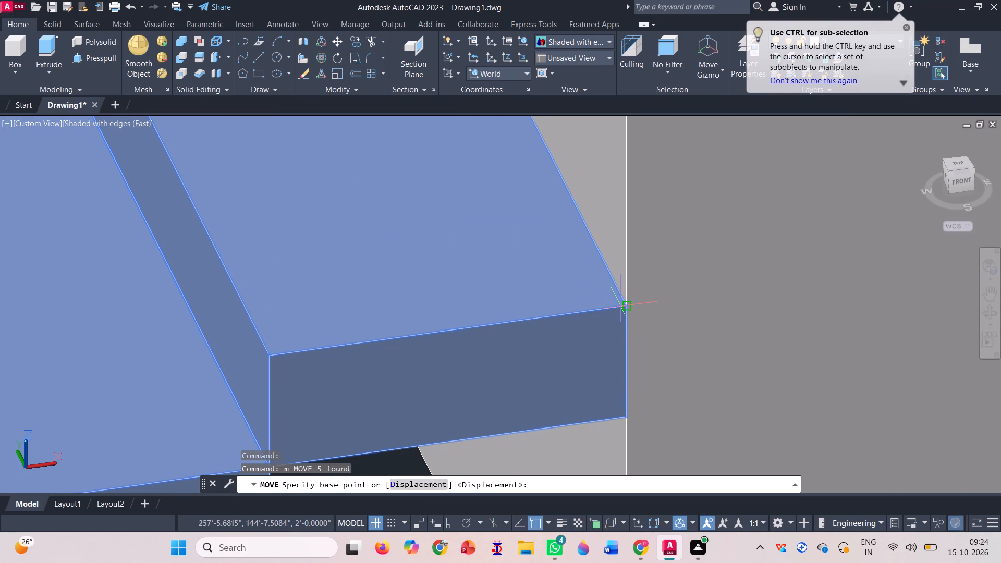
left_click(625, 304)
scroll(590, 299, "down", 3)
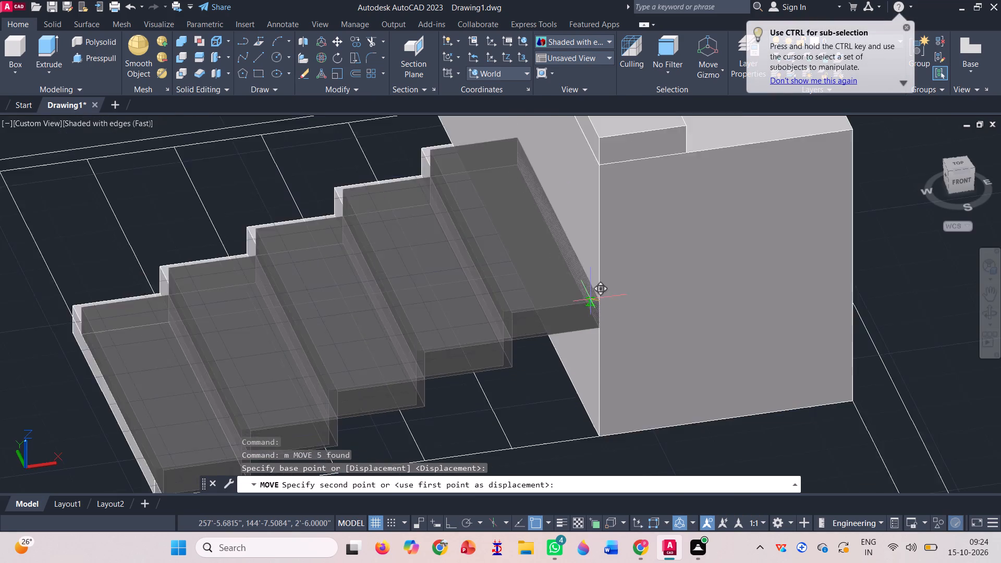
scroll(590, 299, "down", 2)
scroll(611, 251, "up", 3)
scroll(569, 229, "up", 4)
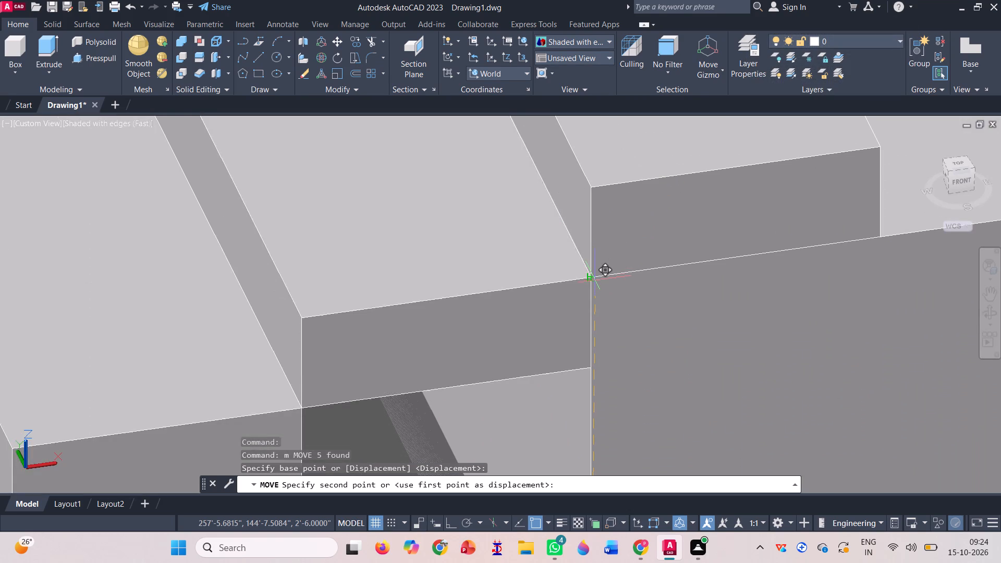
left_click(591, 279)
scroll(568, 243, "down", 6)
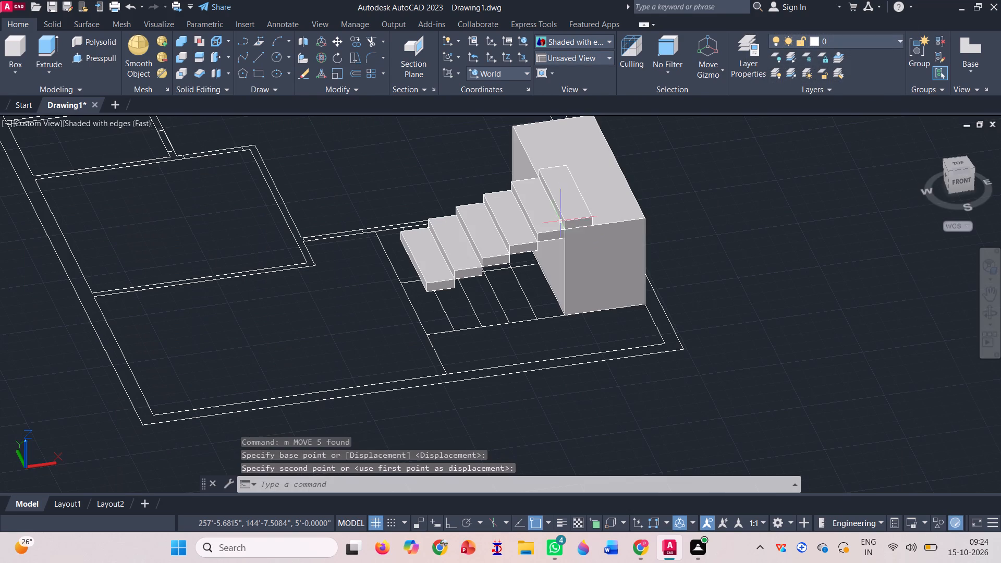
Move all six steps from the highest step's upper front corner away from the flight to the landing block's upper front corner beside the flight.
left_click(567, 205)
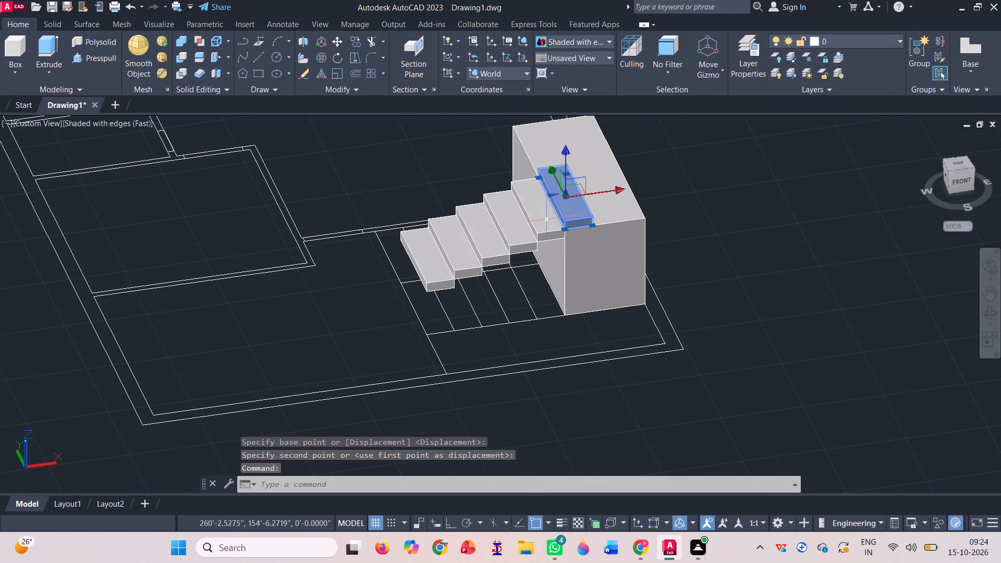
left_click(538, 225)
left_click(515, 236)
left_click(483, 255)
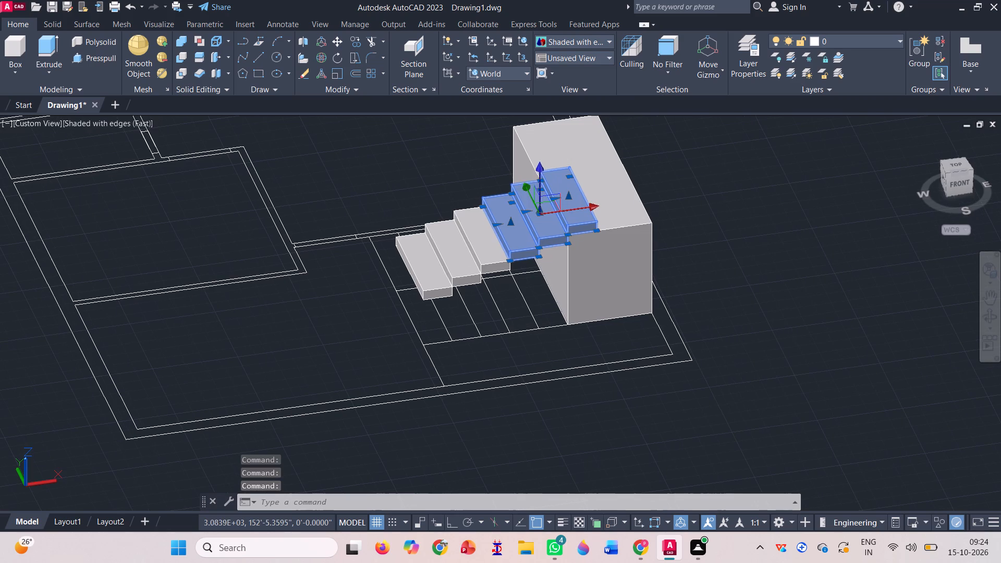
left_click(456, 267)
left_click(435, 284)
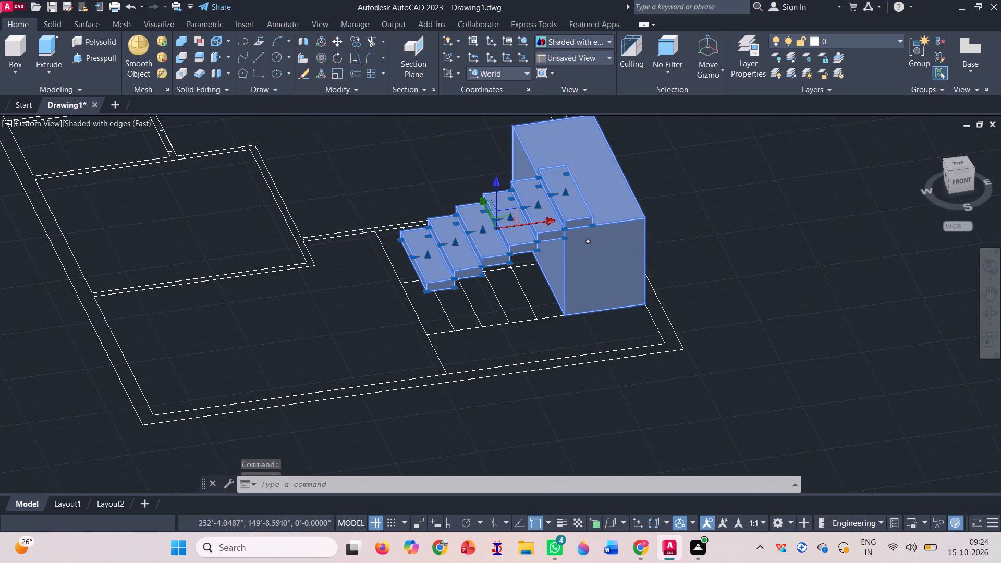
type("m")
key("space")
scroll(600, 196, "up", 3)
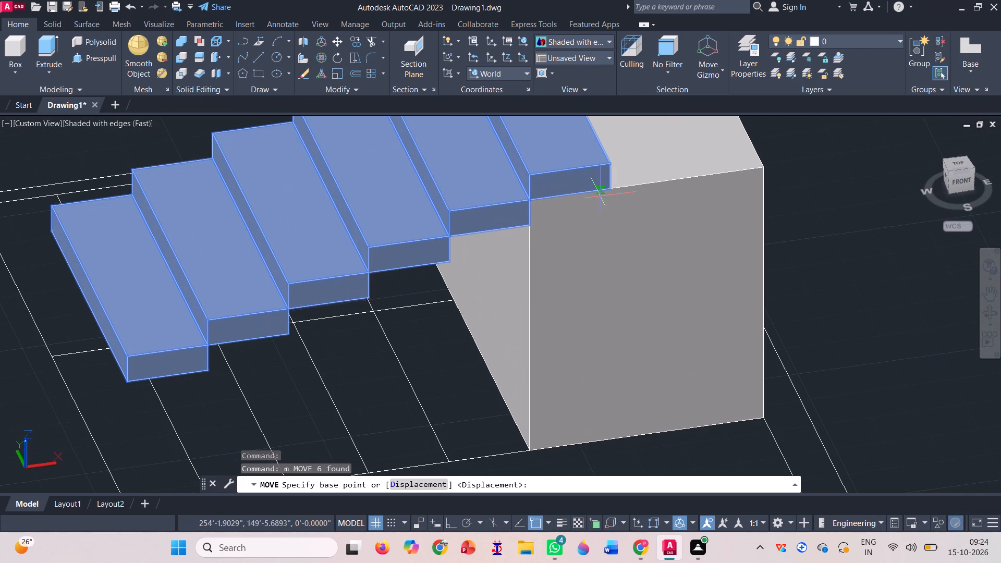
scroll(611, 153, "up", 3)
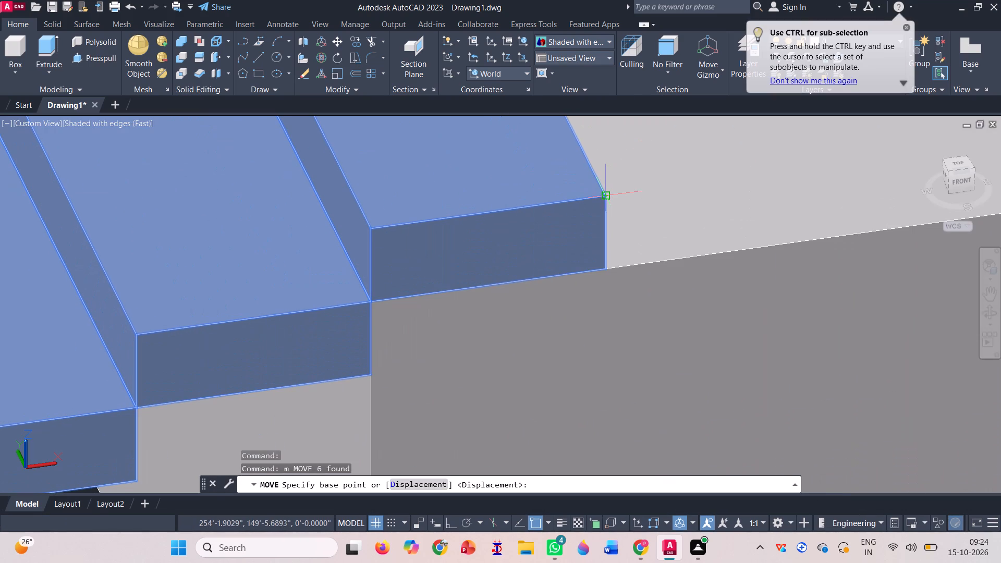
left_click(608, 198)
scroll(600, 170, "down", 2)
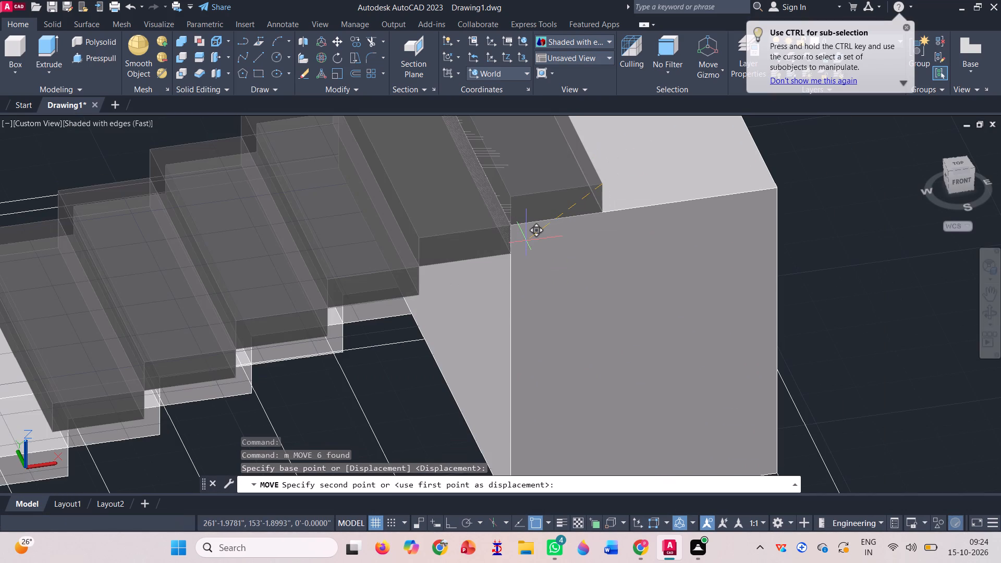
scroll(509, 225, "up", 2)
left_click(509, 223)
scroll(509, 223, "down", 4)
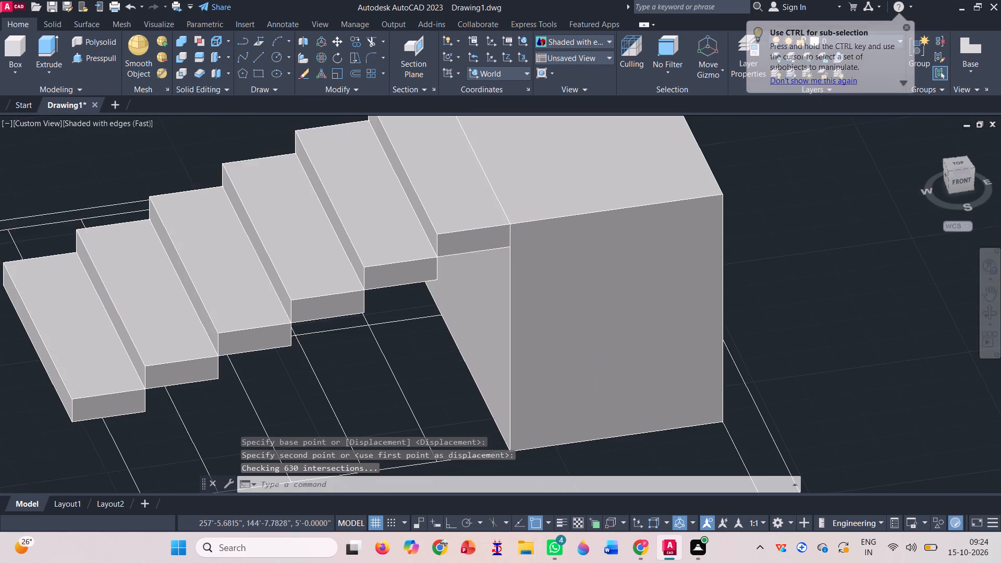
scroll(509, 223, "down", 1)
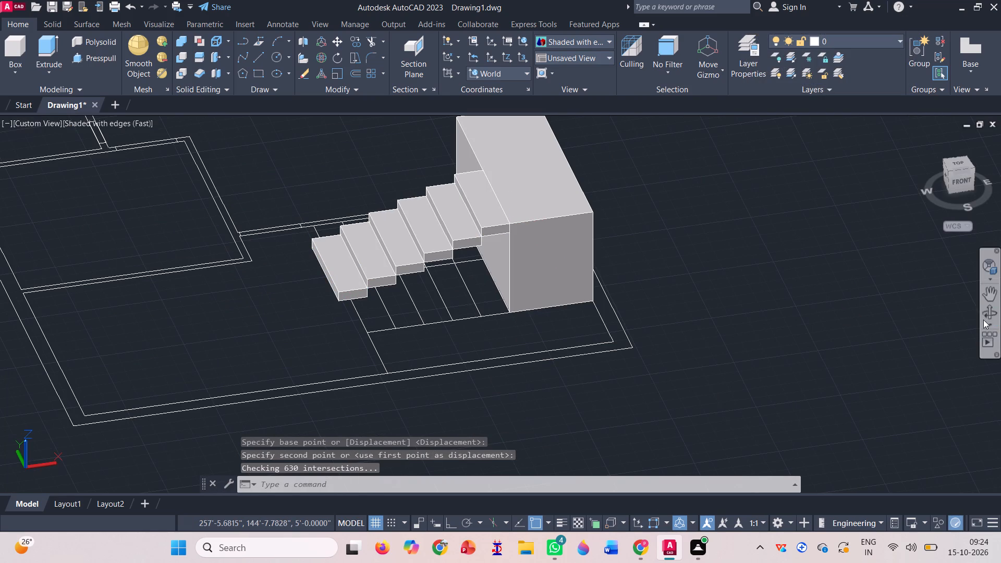
Orbit around the raised stair flight to examine how the six steps meet the landing block and sit above the plan.
left_click(983, 310)
left_click_drag(371, 422, 363, 368)
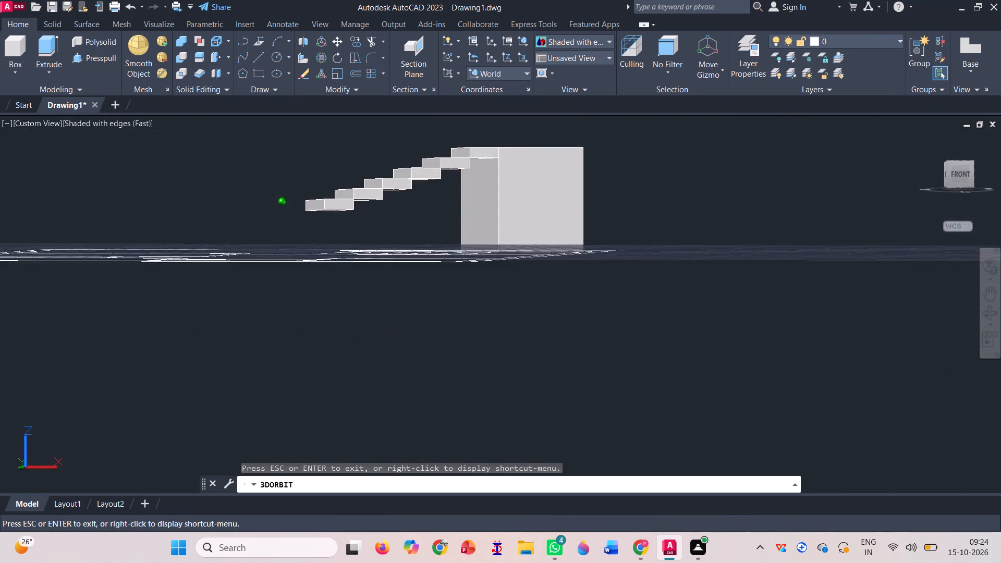
left_click_drag(363, 368, 406, 439)
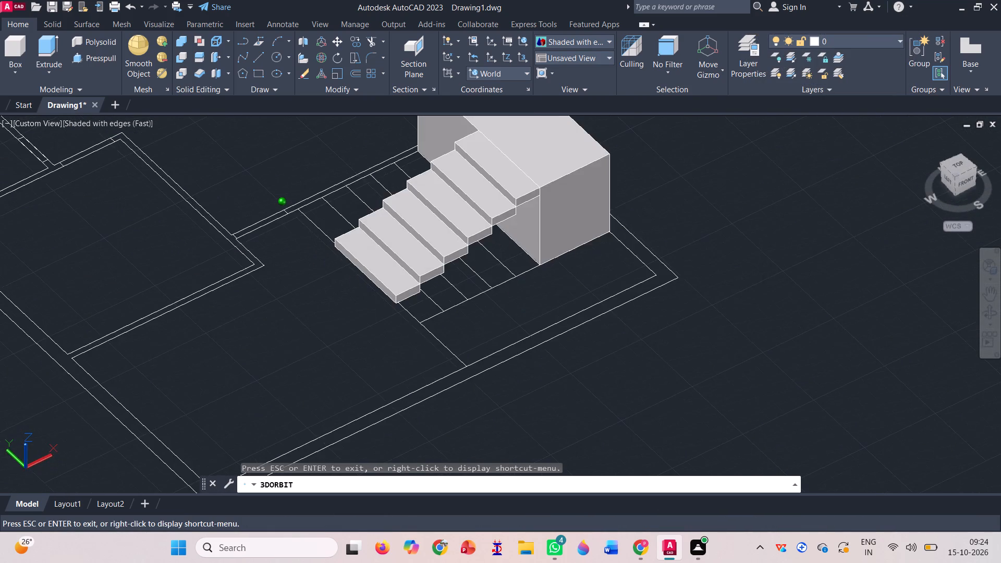
left_click_drag(406, 439, 351, 398)
scroll(424, 193, "up", 4)
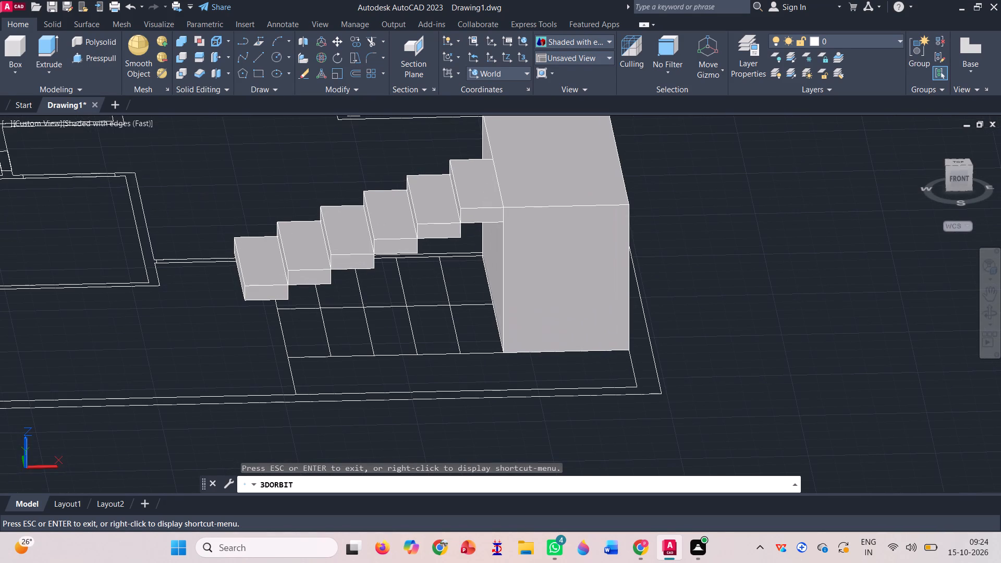
left_click_drag(466, 383, 492, 419)
scroll(348, 149, "up", 1)
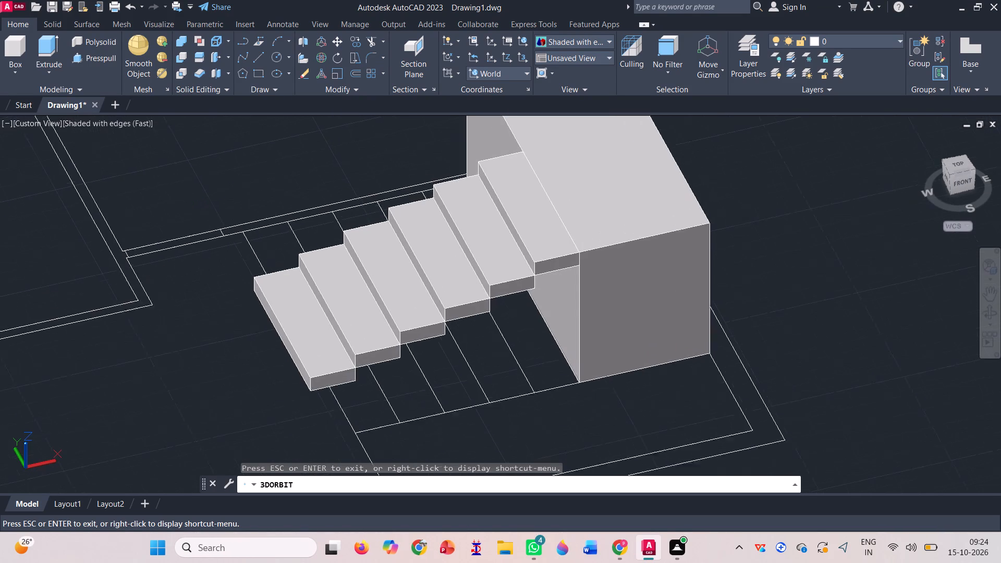
scroll(348, 147, "up", 1)
scroll(406, 213, "down", 6)
key("Escape")
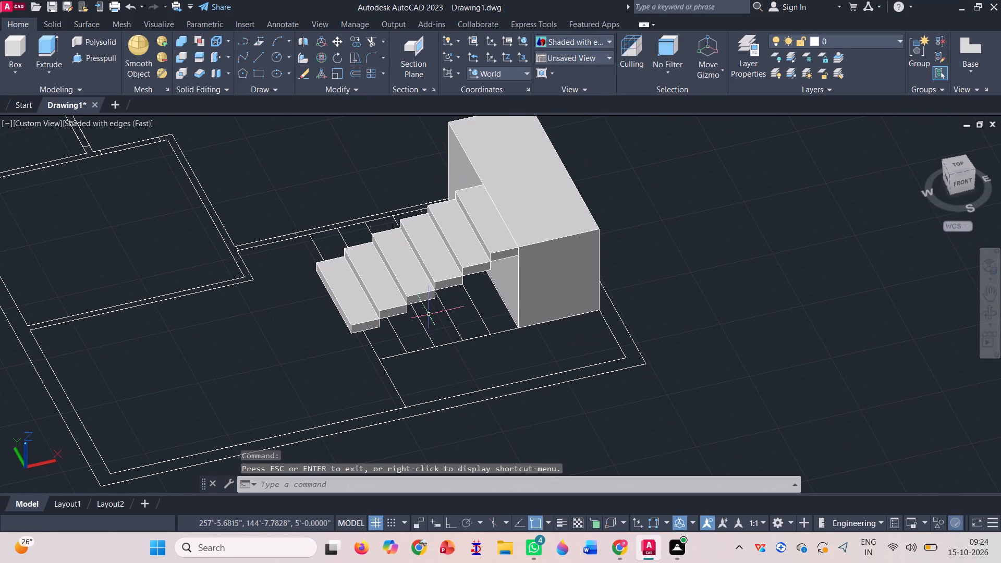
left_click_drag(451, 367, 444, 366)
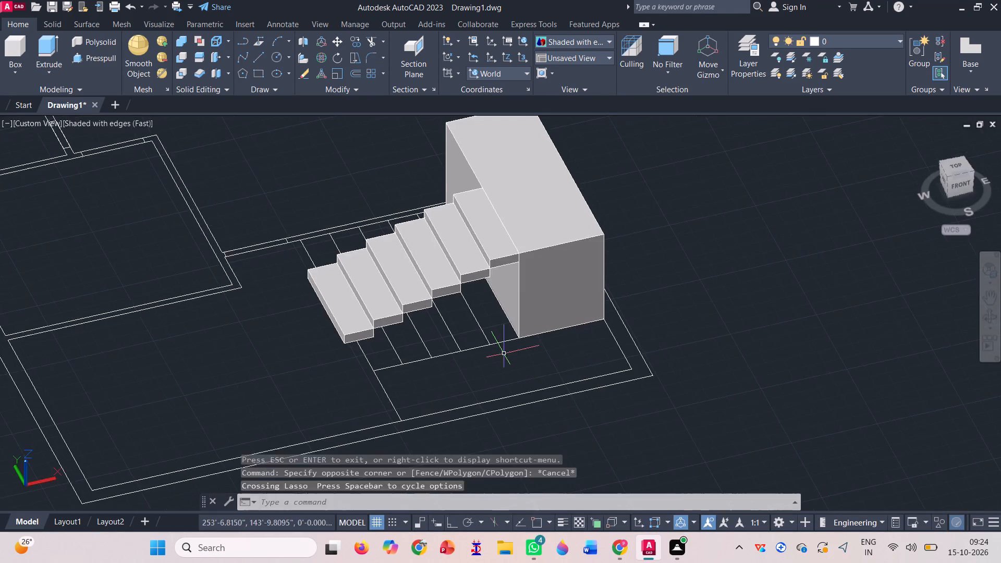
Delete all six step solids of the outer flight, leaving only the landing block.
left_click(475, 221)
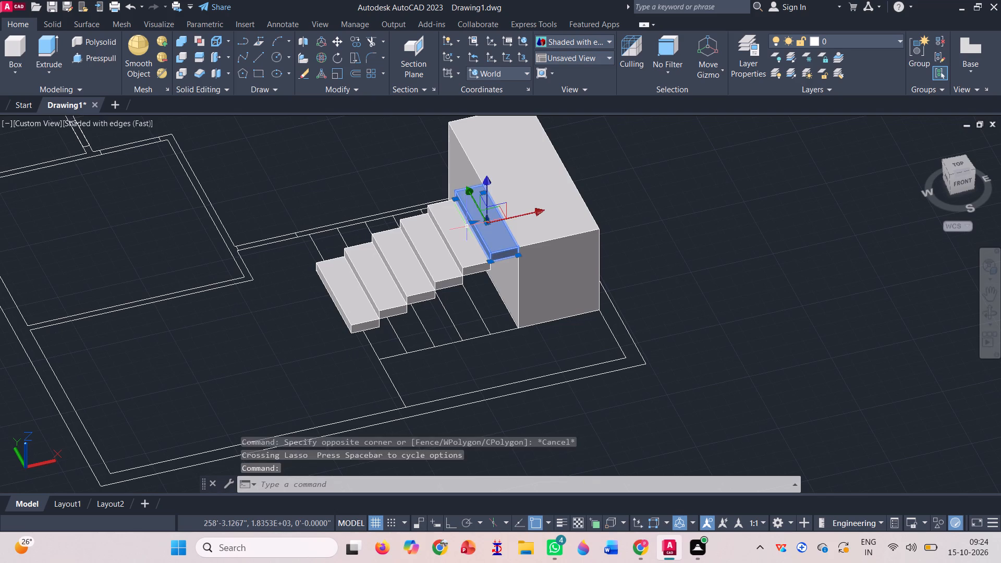
left_click(445, 240)
left_click(432, 260)
left_click(385, 286)
left_click(353, 289)
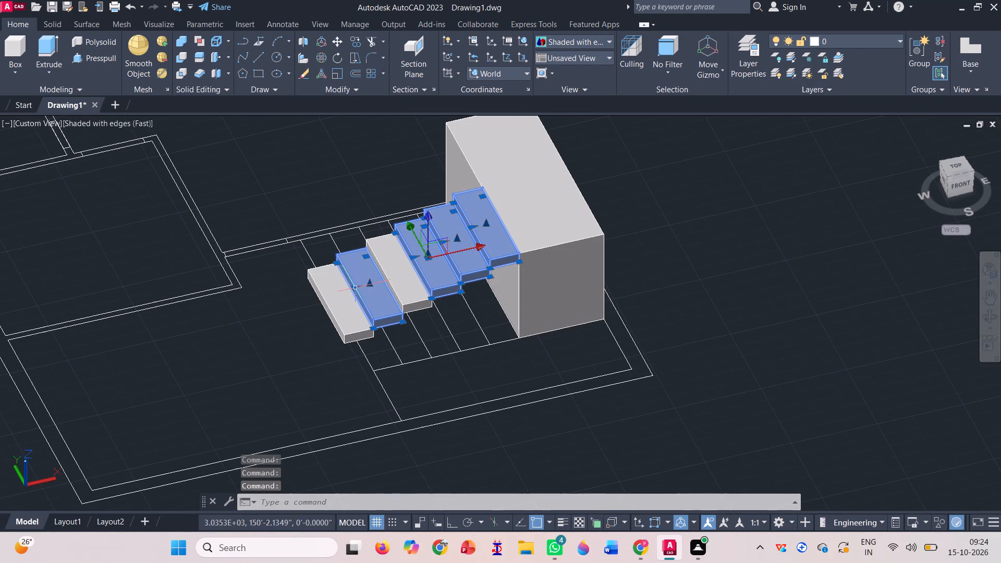
left_click(345, 296)
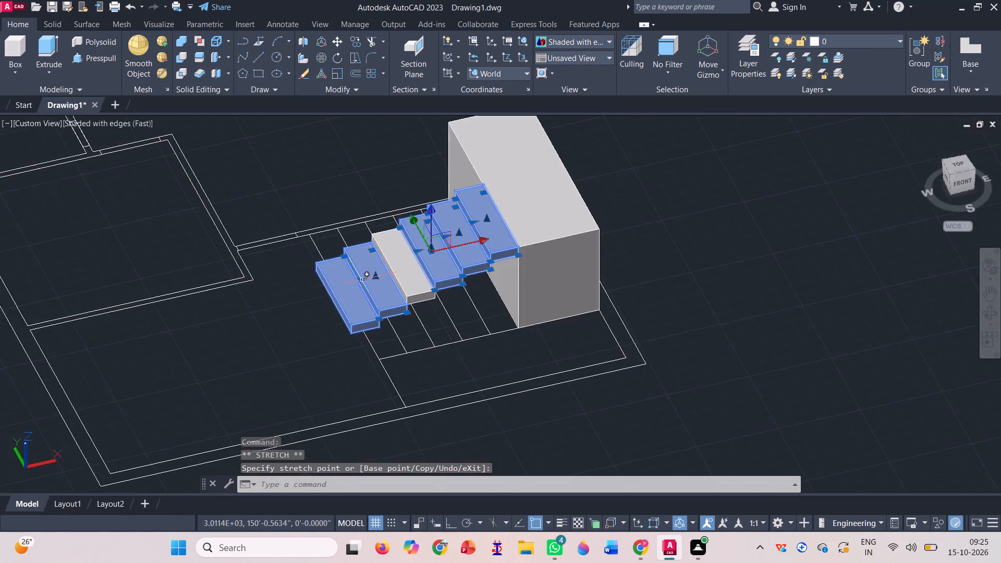
left_click(395, 272)
left_click(344, 304)
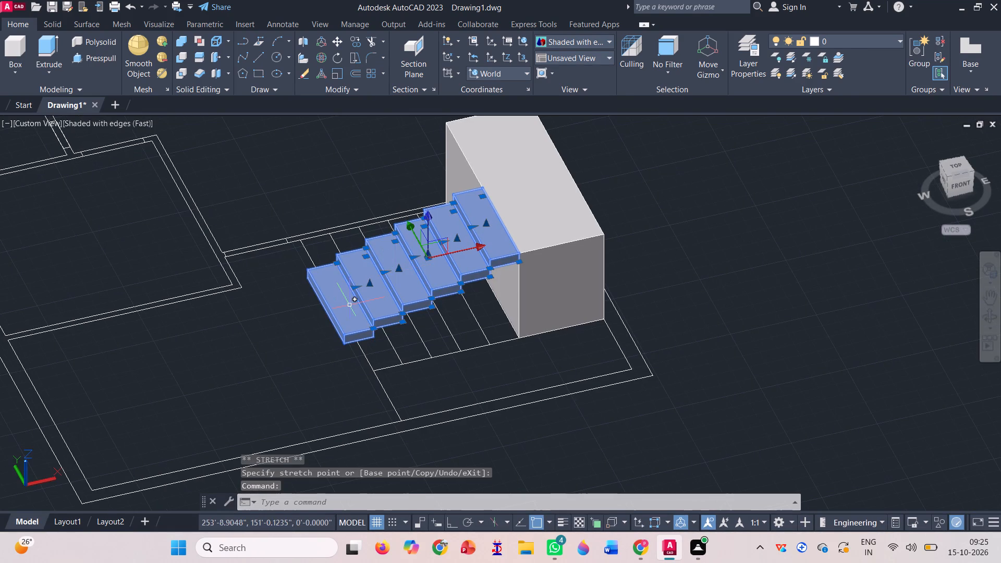
key("Delete")
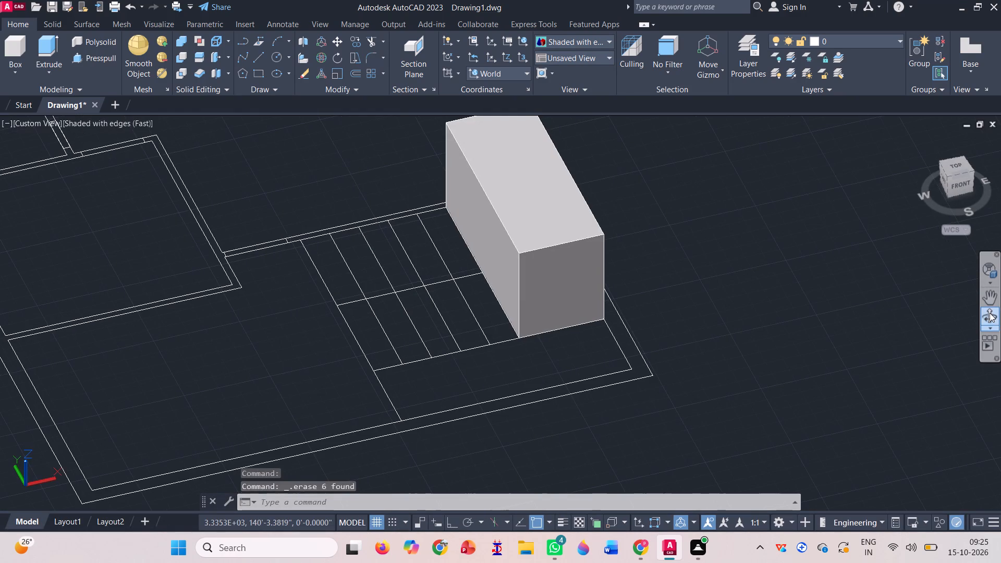
Create a box over the outer flight's plan outline, from its outer corner to the landing's midpoint, raised 5' to the landing block's top.
left_click(990, 313)
left_click_drag(760, 347, 765, 314)
key("Escape")
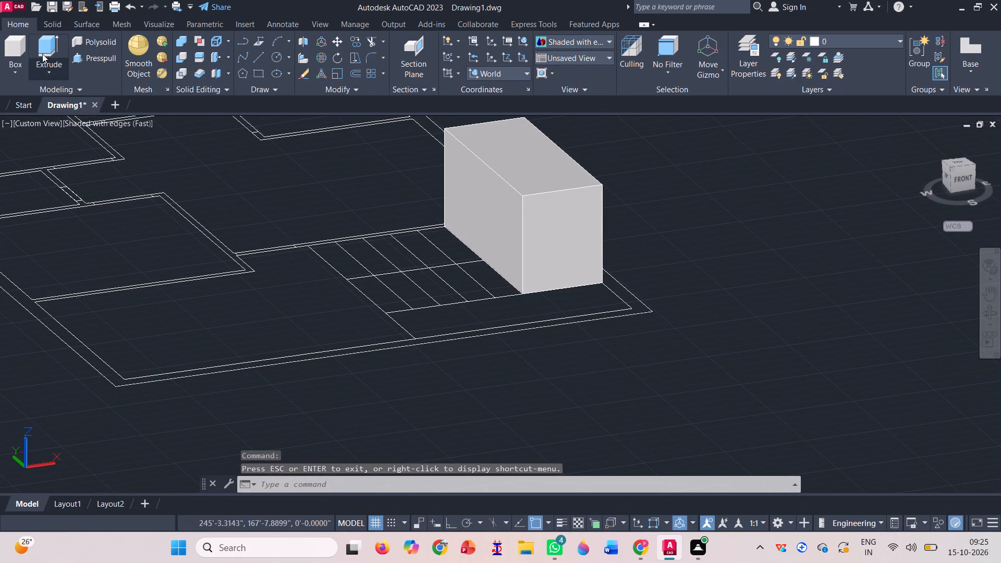
left_click(9, 41)
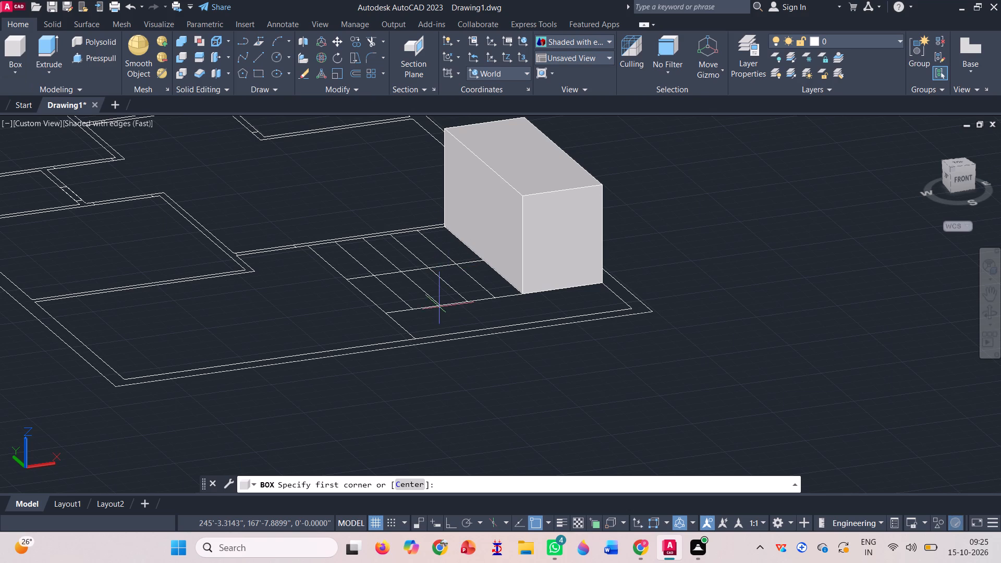
left_click(387, 309)
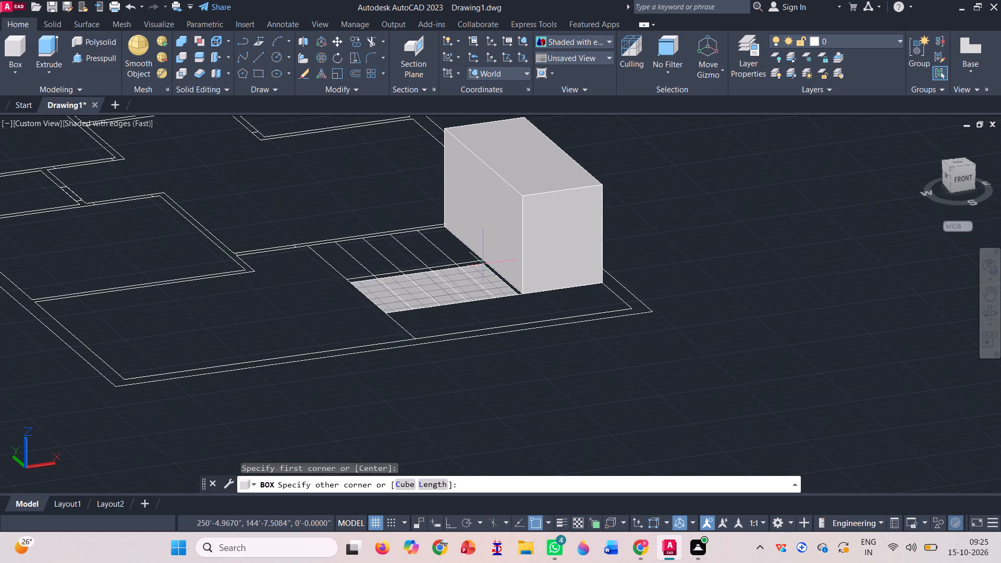
scroll(482, 259, "up", 4)
left_click(482, 259)
scroll(482, 259, "down", 3)
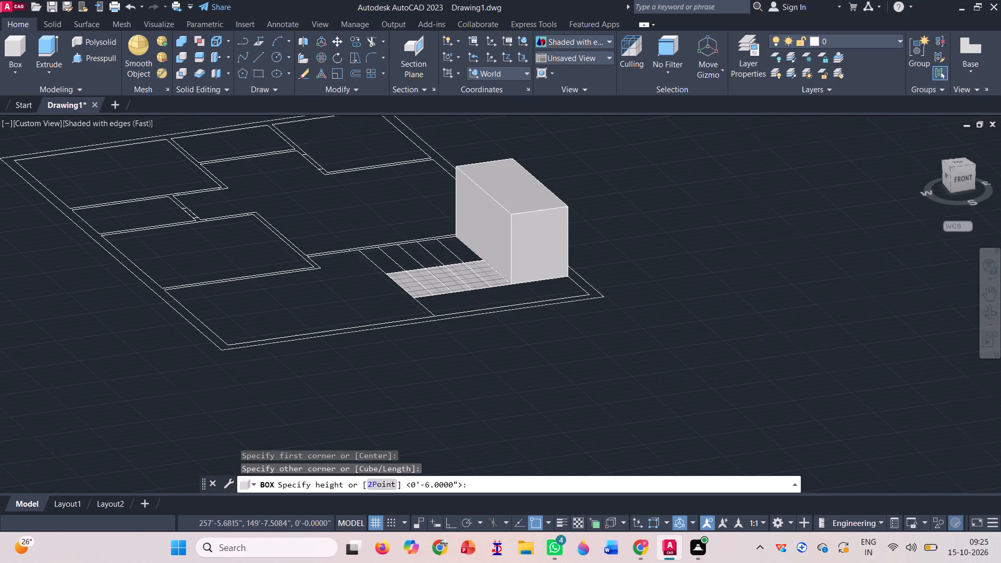
scroll(484, 193, "up", 2)
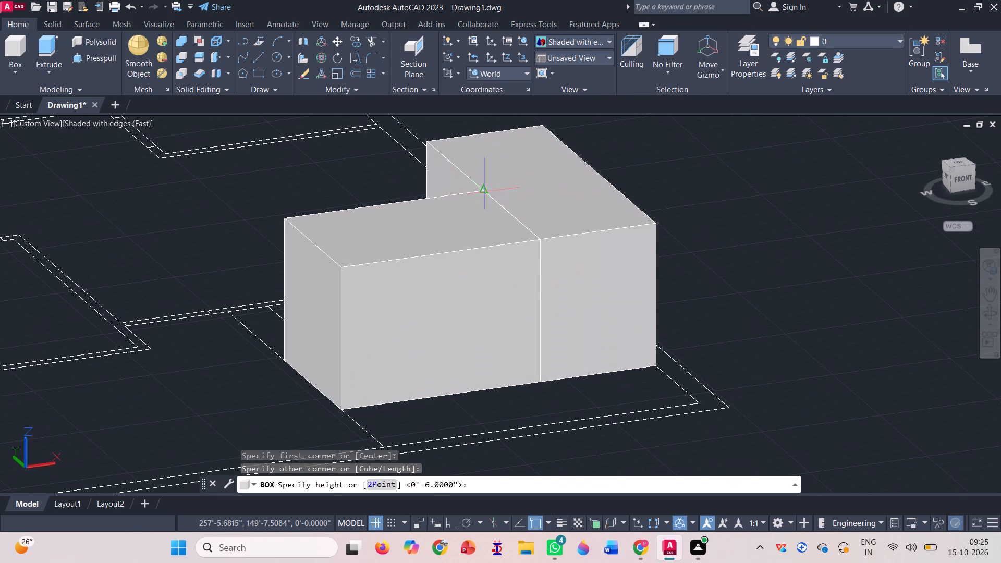
left_click(484, 192)
key("space")
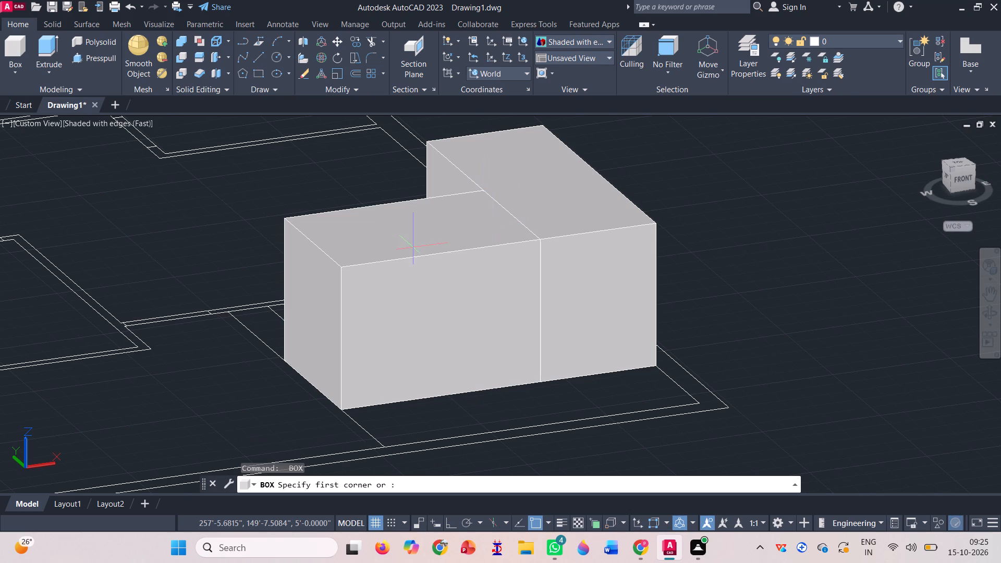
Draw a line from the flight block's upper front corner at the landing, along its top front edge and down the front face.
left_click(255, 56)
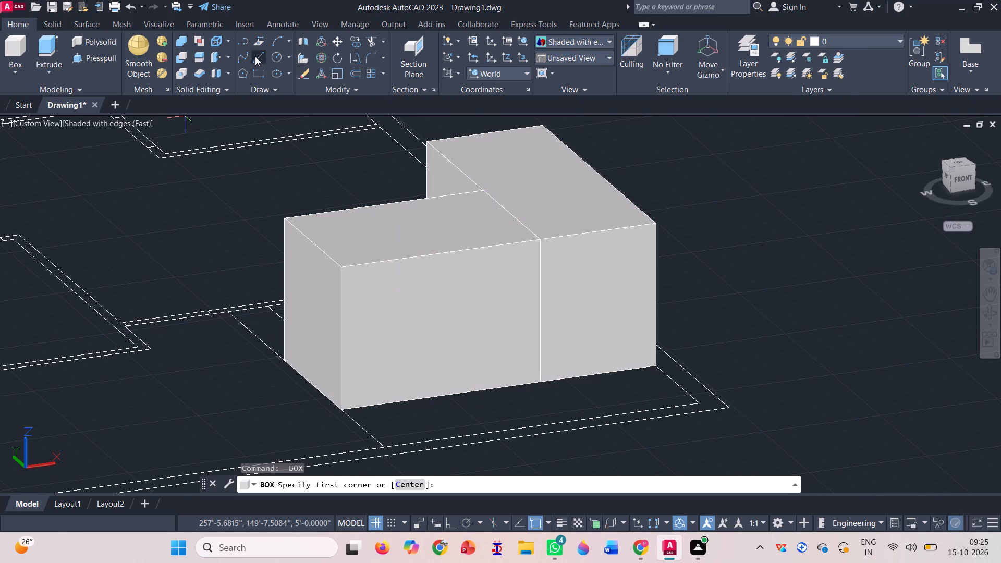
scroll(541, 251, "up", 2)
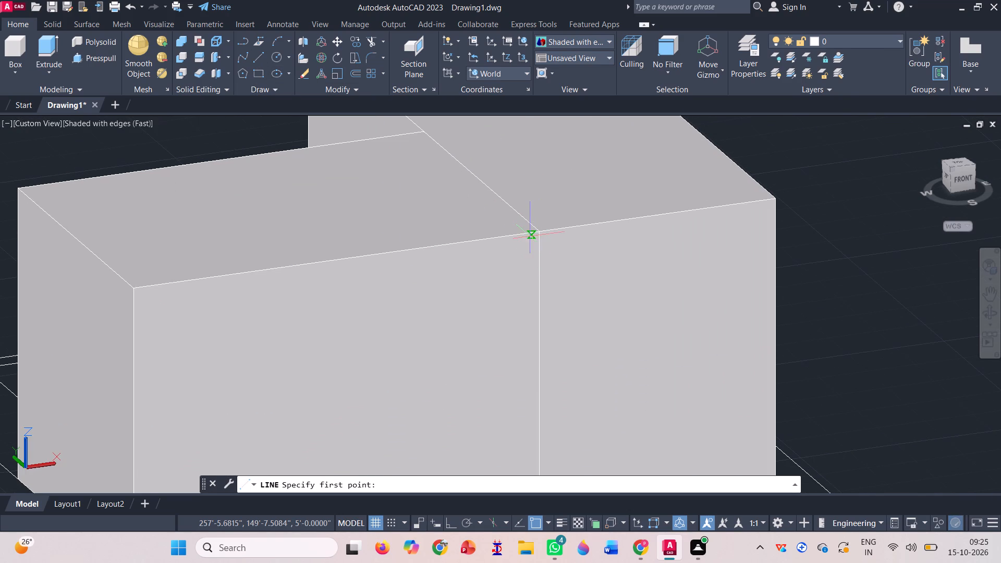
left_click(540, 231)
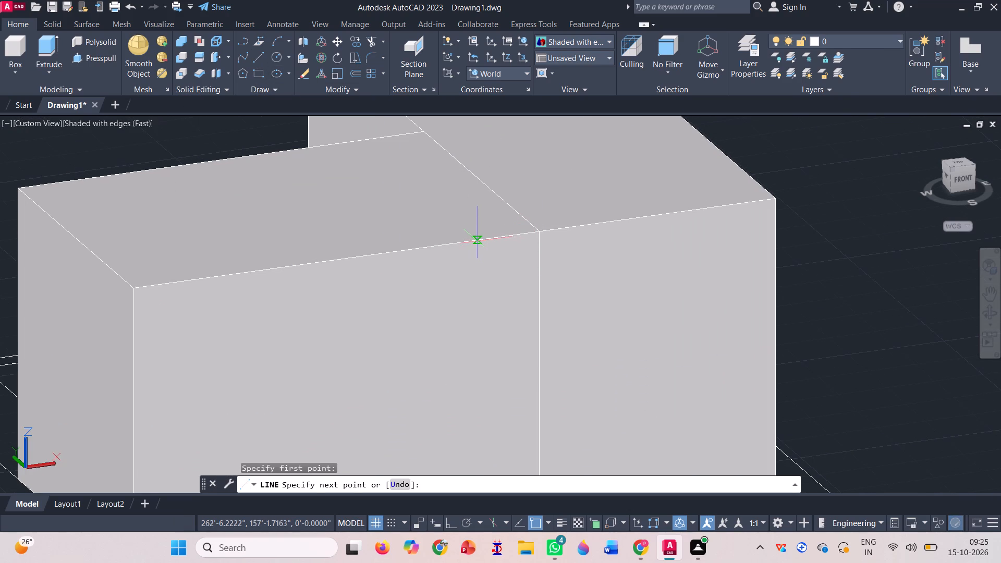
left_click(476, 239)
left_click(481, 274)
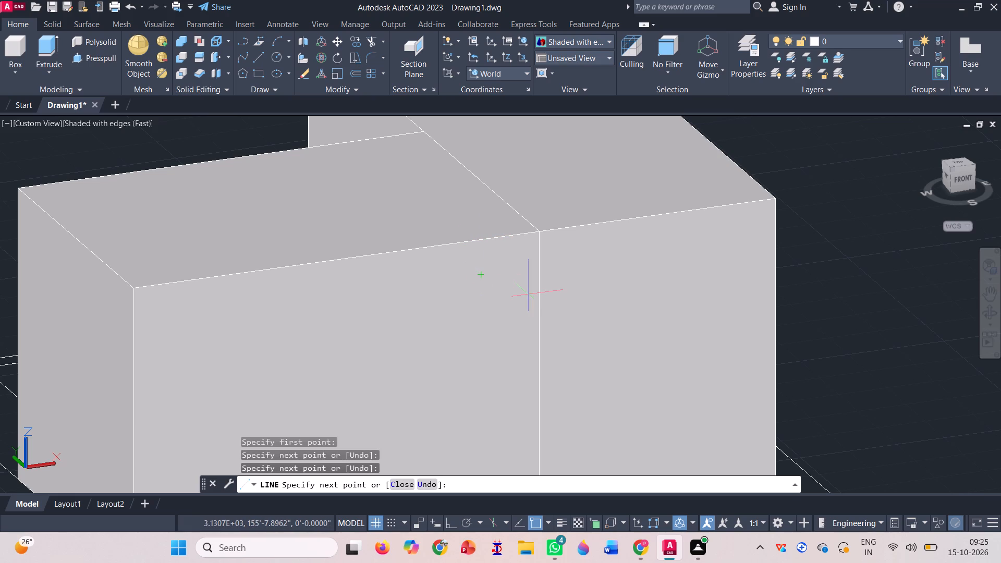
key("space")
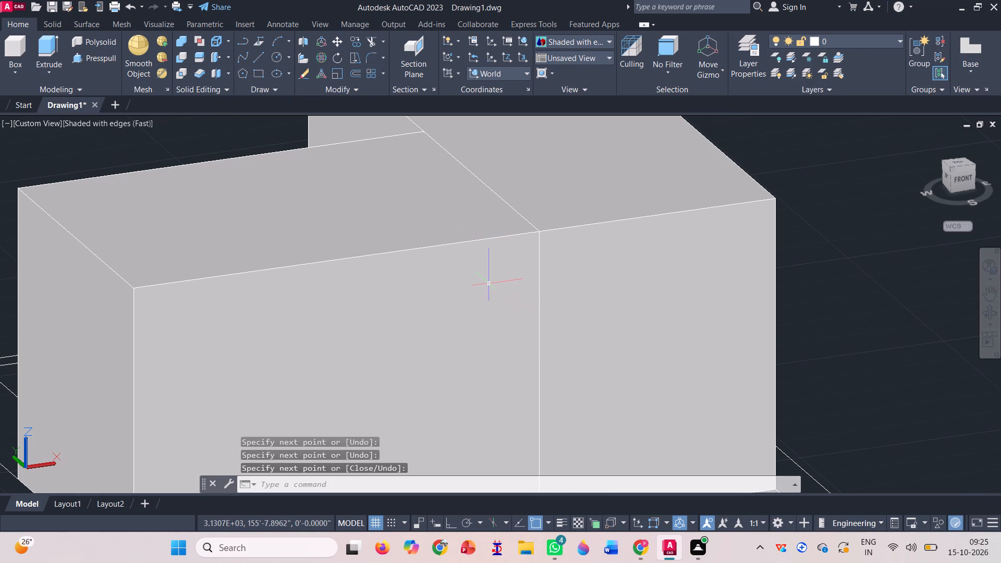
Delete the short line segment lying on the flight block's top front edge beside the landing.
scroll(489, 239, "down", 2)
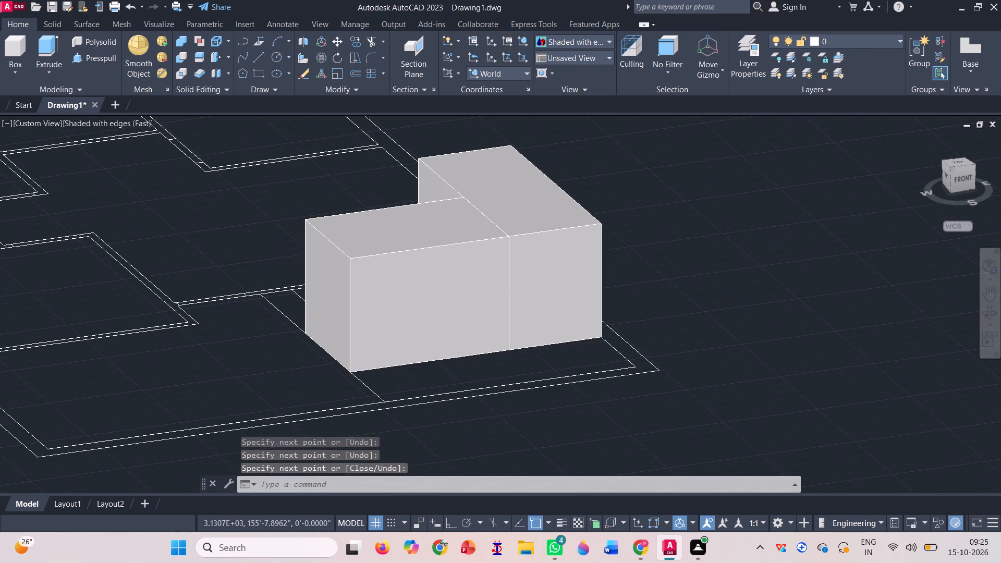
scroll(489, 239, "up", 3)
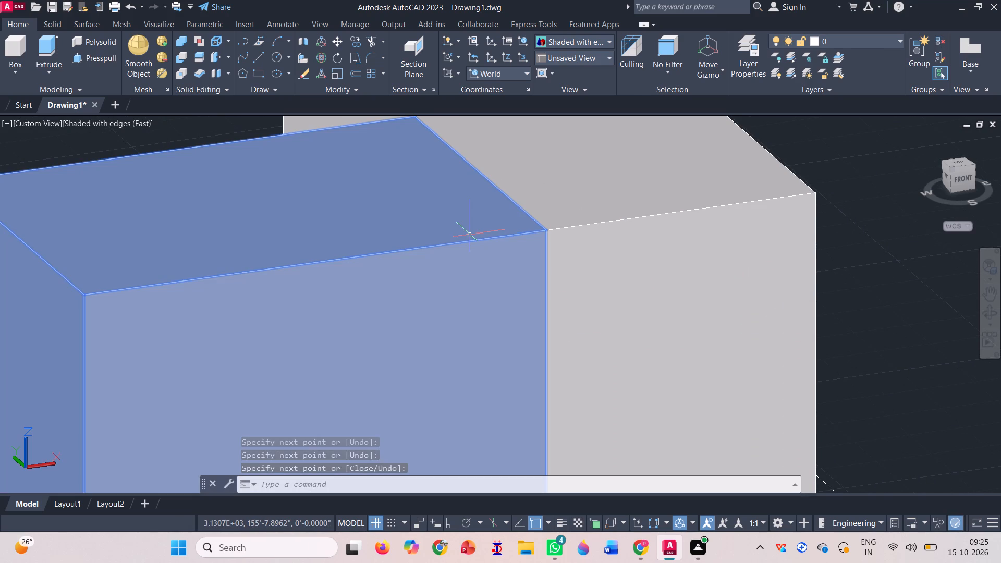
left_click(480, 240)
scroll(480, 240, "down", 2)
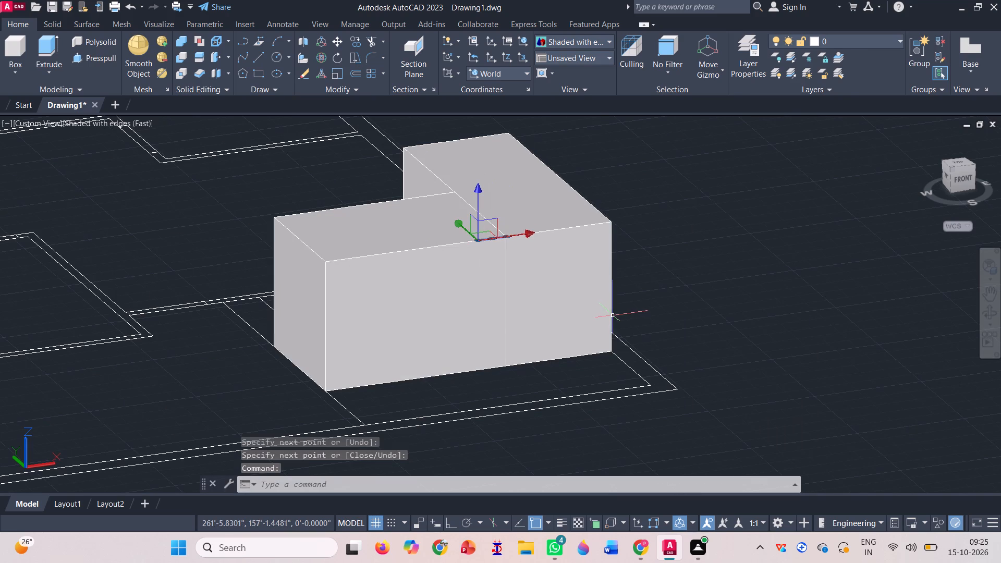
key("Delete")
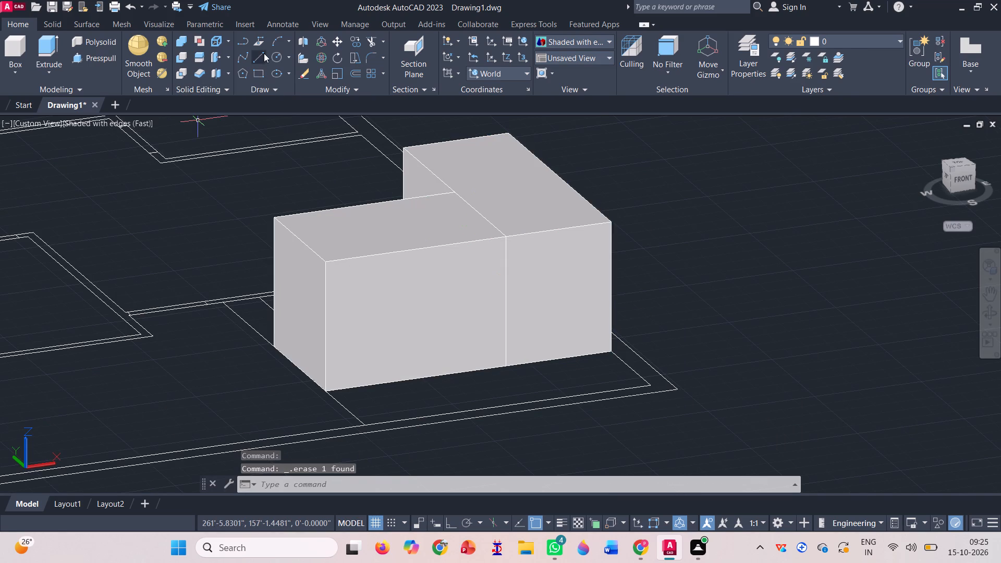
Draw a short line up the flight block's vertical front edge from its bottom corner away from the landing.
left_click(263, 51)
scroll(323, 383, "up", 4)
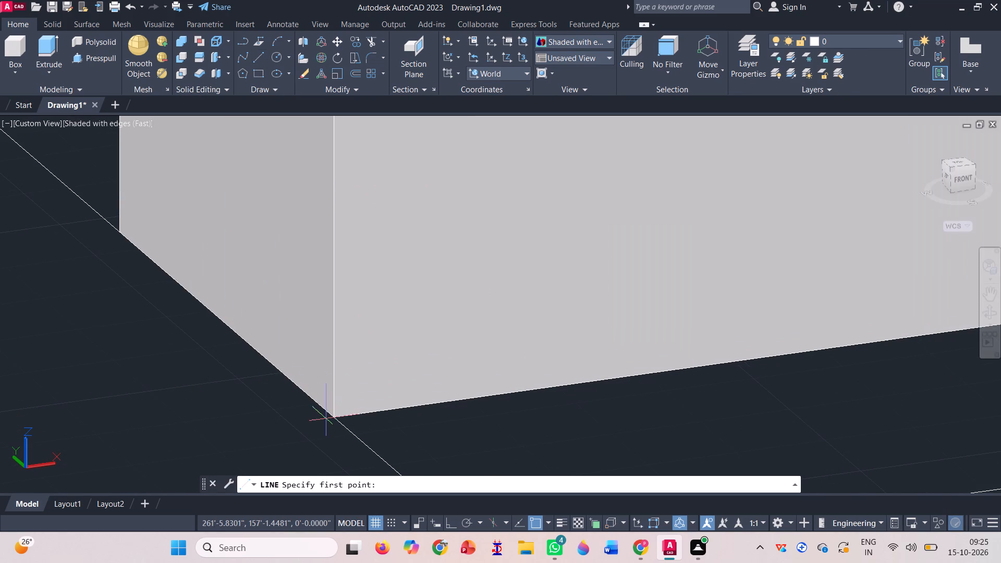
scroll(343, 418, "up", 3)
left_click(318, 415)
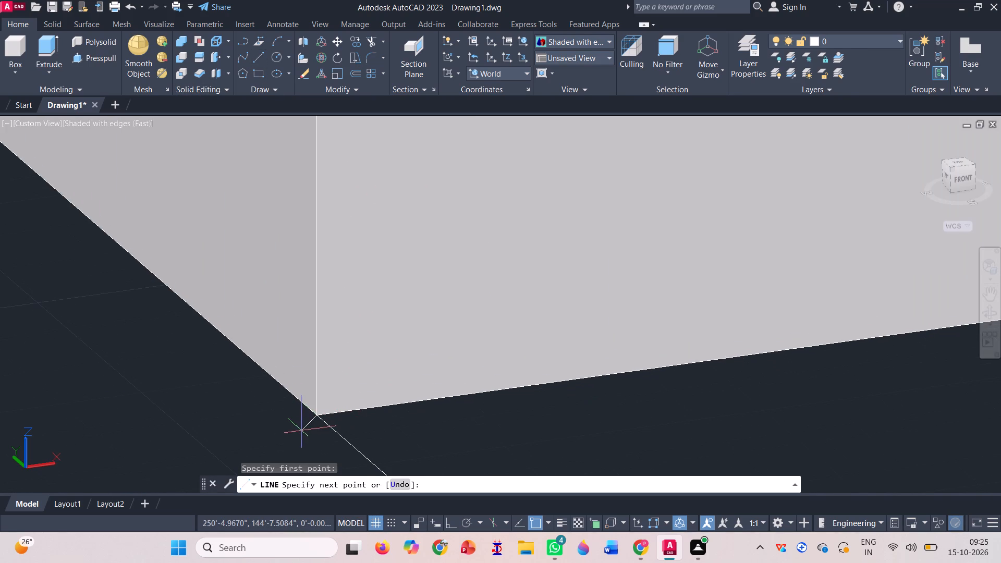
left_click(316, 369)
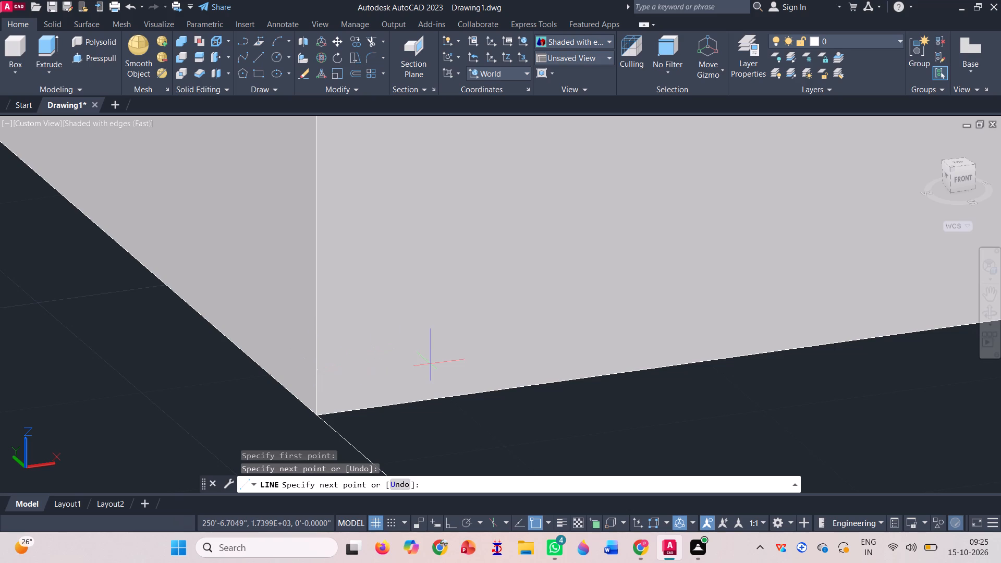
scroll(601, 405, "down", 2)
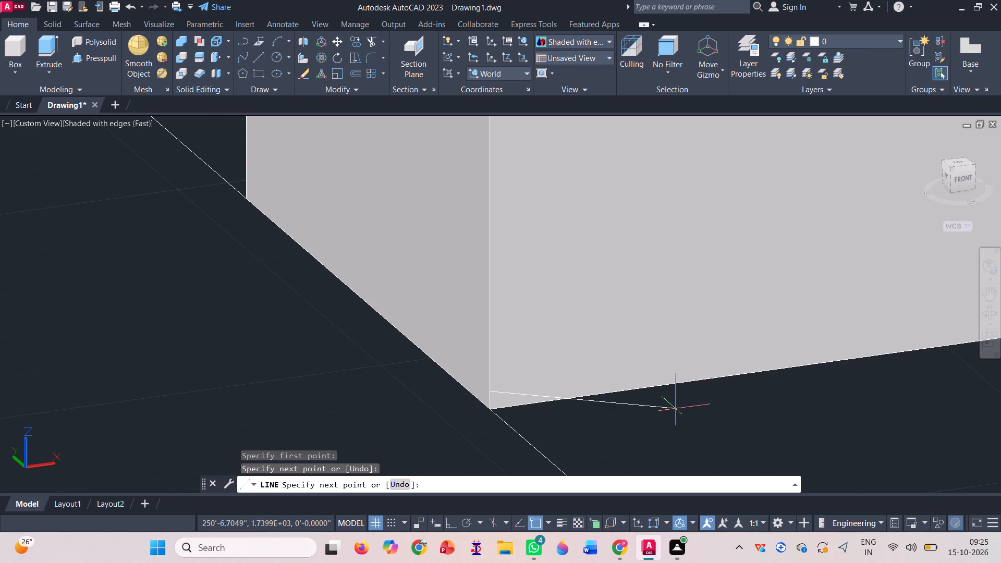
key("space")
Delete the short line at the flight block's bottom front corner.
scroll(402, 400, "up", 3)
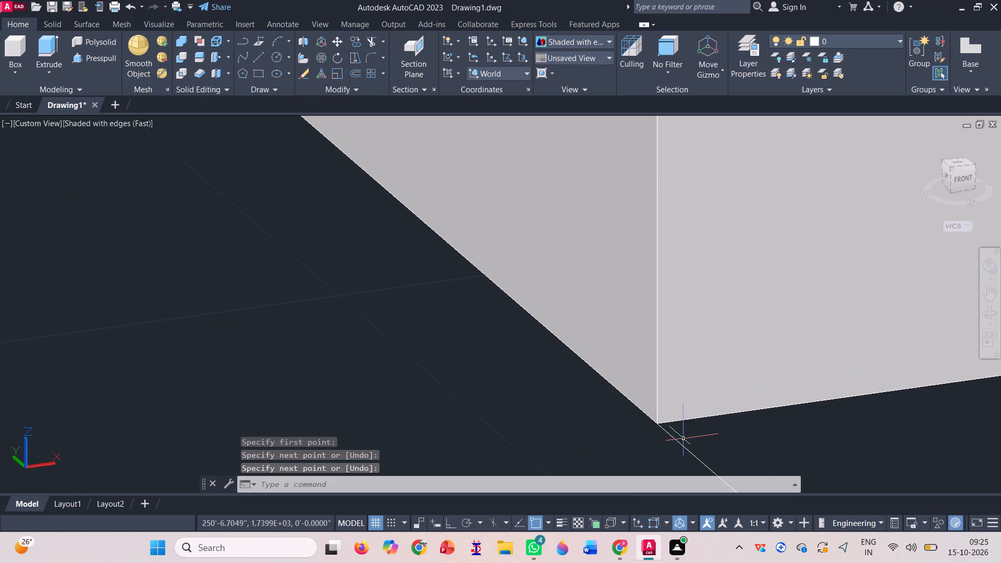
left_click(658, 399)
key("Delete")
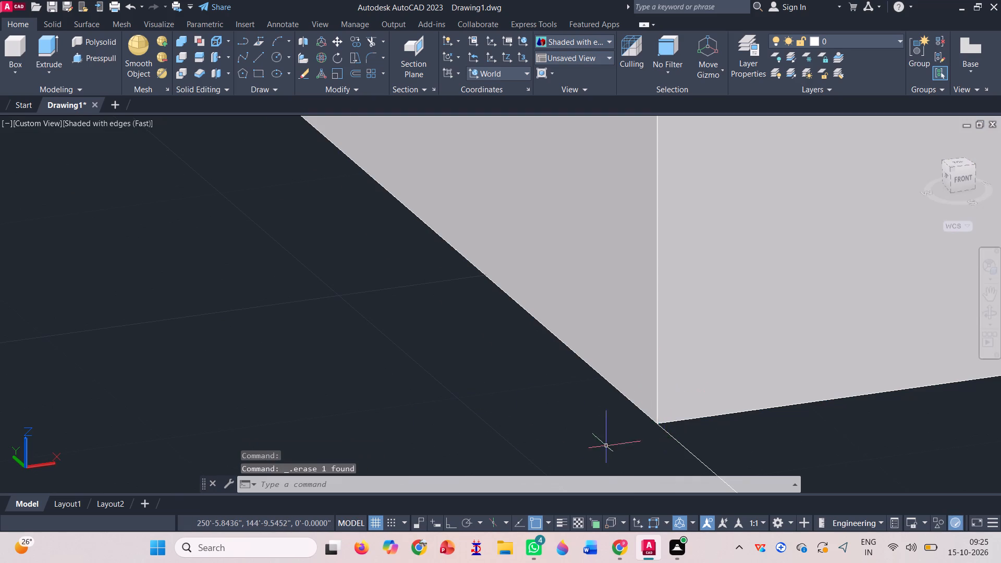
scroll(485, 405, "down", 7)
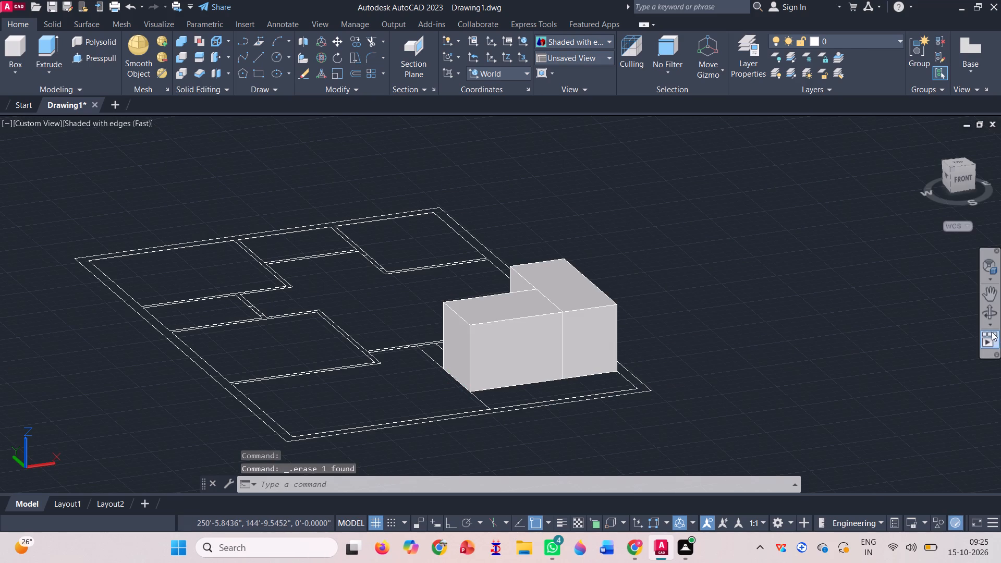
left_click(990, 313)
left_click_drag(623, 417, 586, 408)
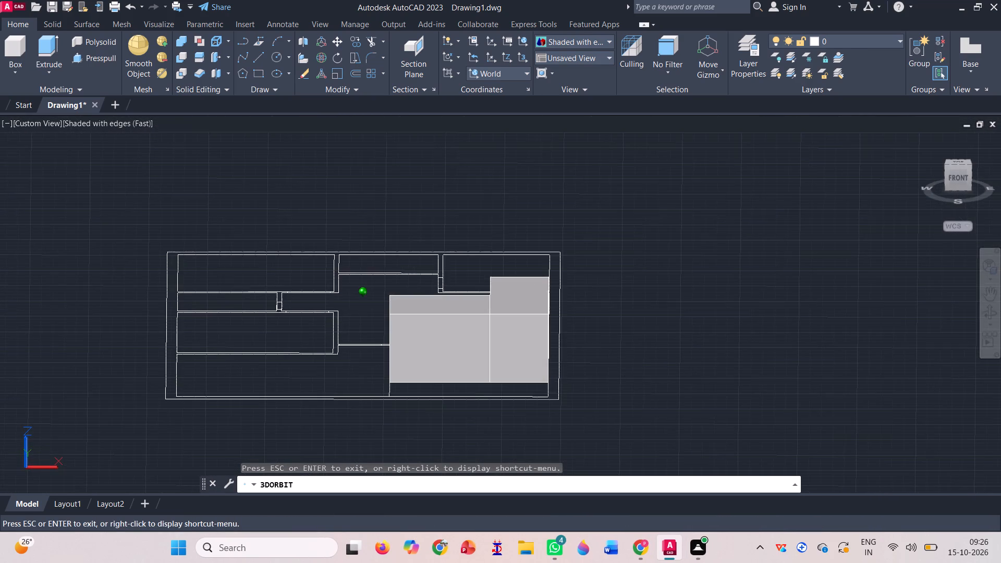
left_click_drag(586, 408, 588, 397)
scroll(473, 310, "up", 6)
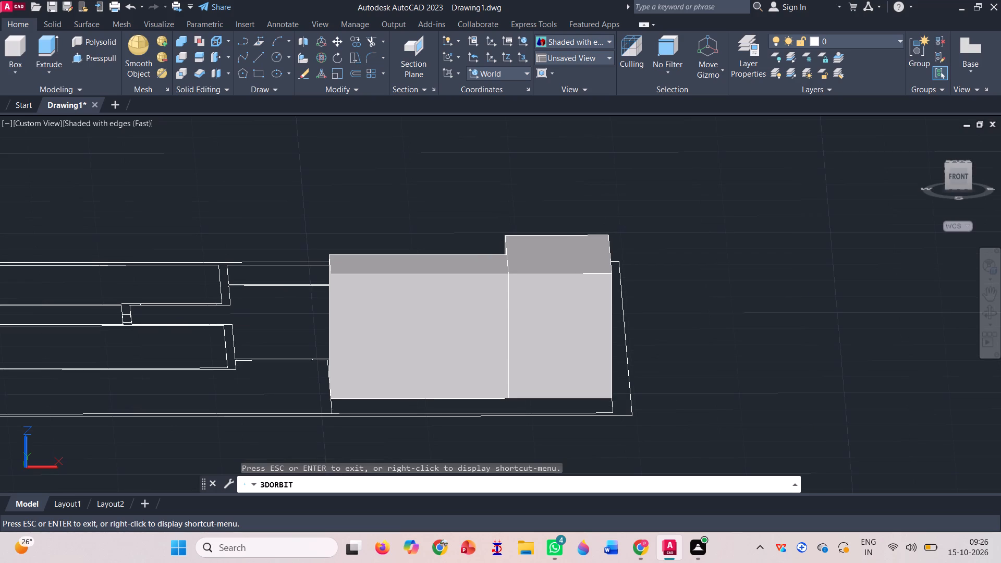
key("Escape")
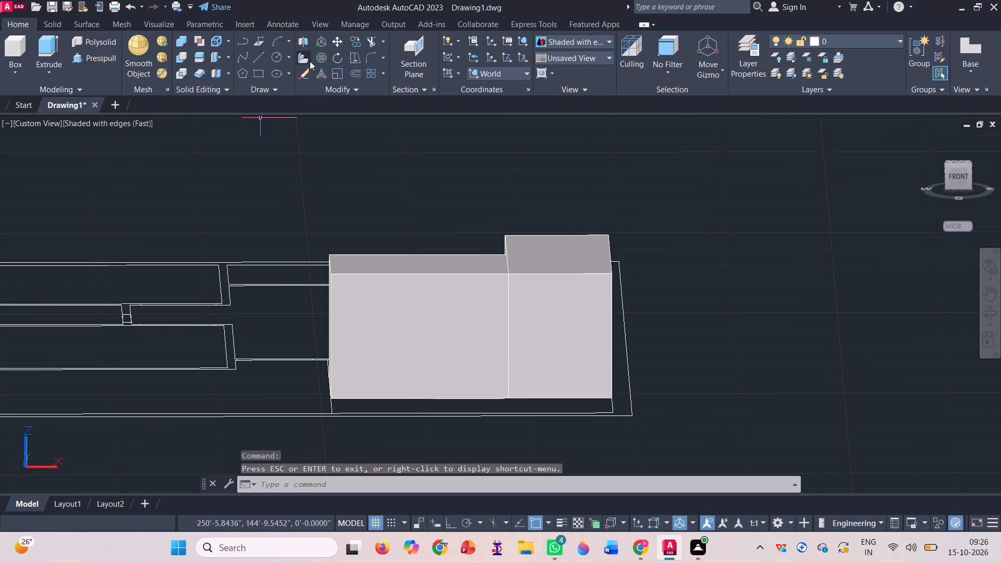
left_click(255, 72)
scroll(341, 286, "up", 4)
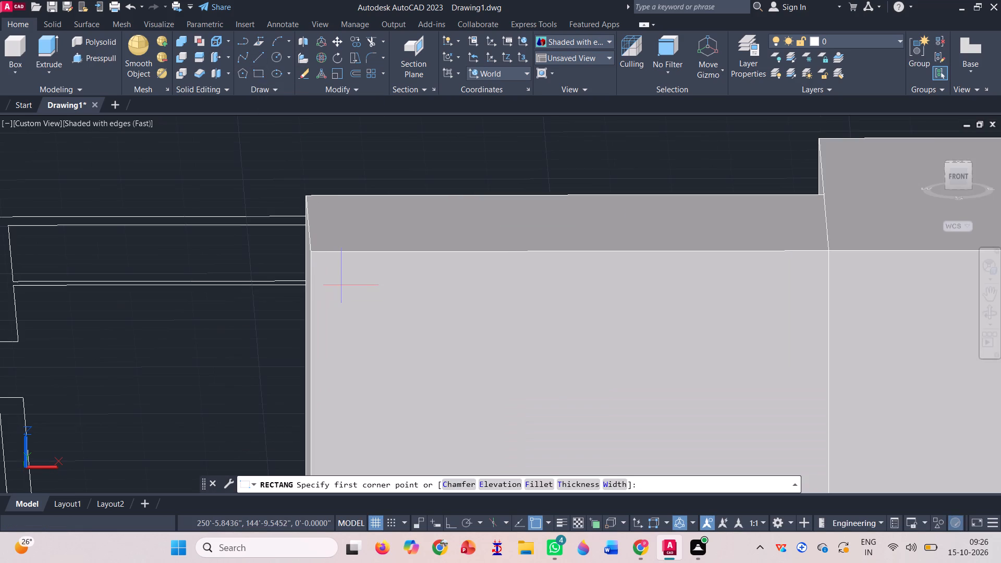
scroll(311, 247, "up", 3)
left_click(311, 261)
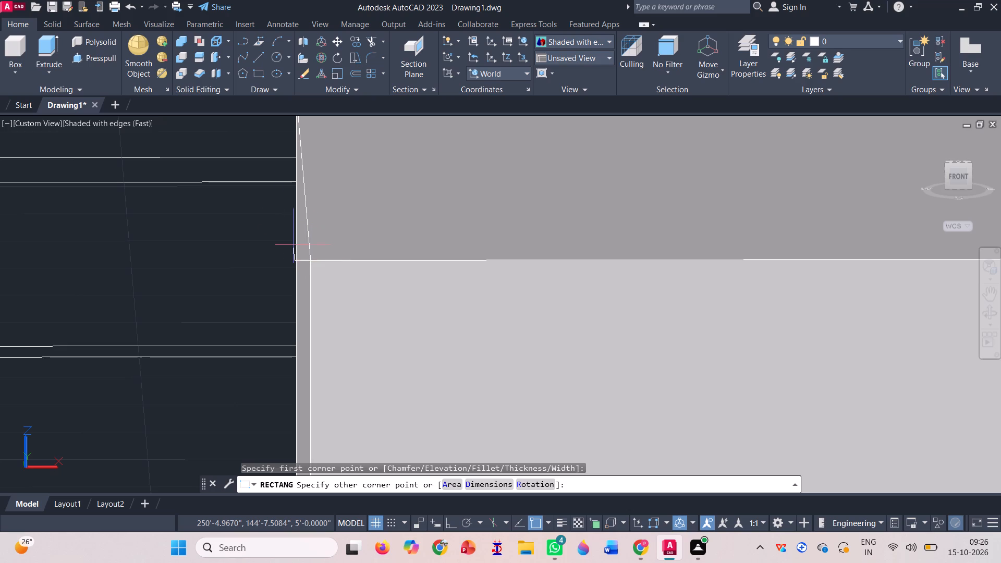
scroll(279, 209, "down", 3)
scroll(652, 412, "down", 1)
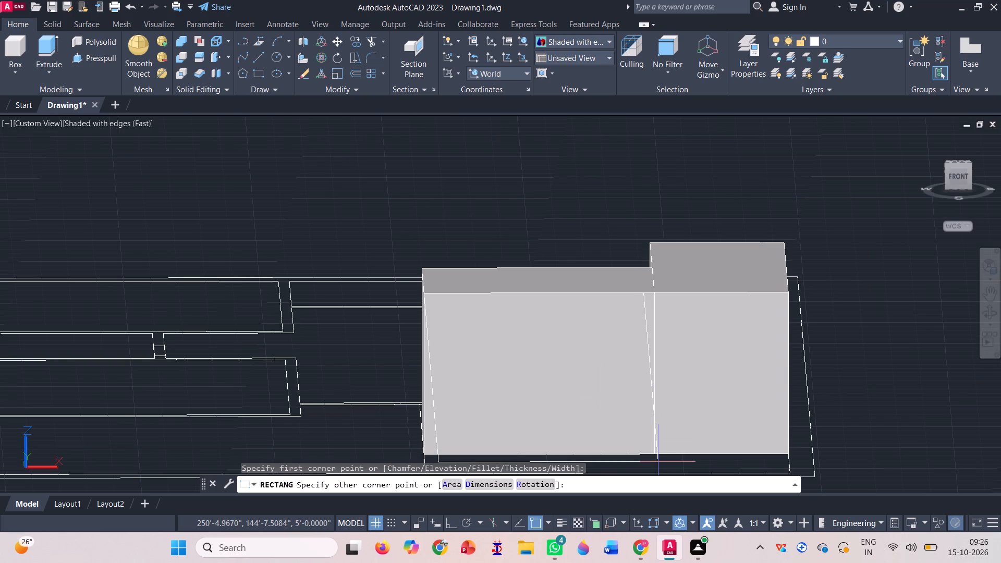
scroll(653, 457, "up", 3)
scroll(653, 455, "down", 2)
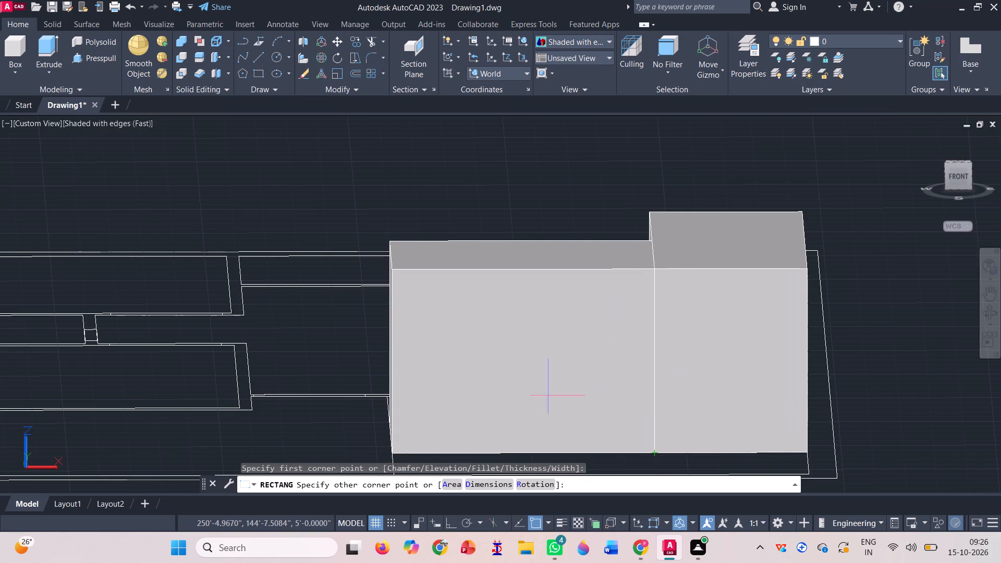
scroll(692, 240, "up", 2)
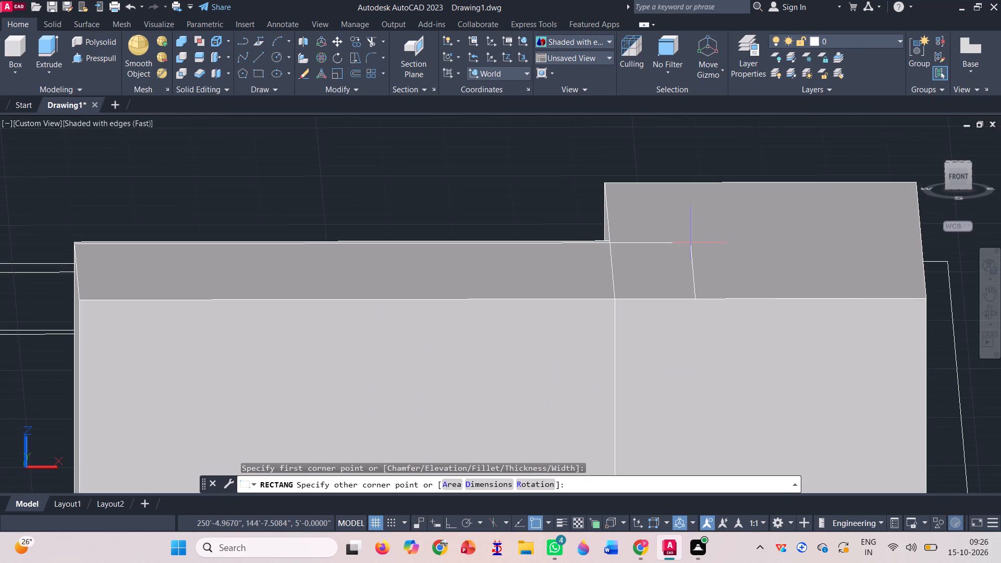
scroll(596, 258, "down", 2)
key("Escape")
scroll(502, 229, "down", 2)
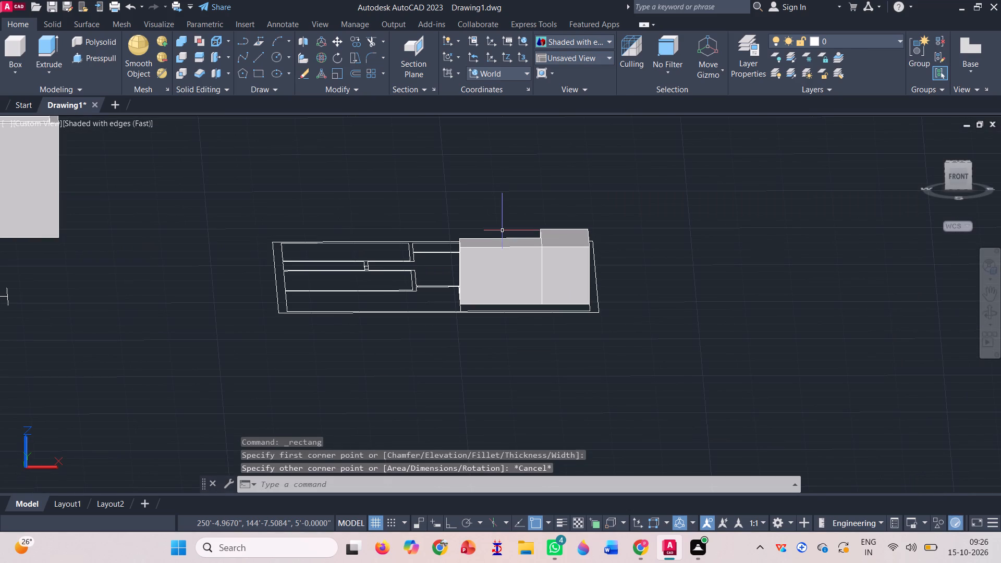
Switch to the front view and delete the landing block beside the flight block.
left_click(25, 123)
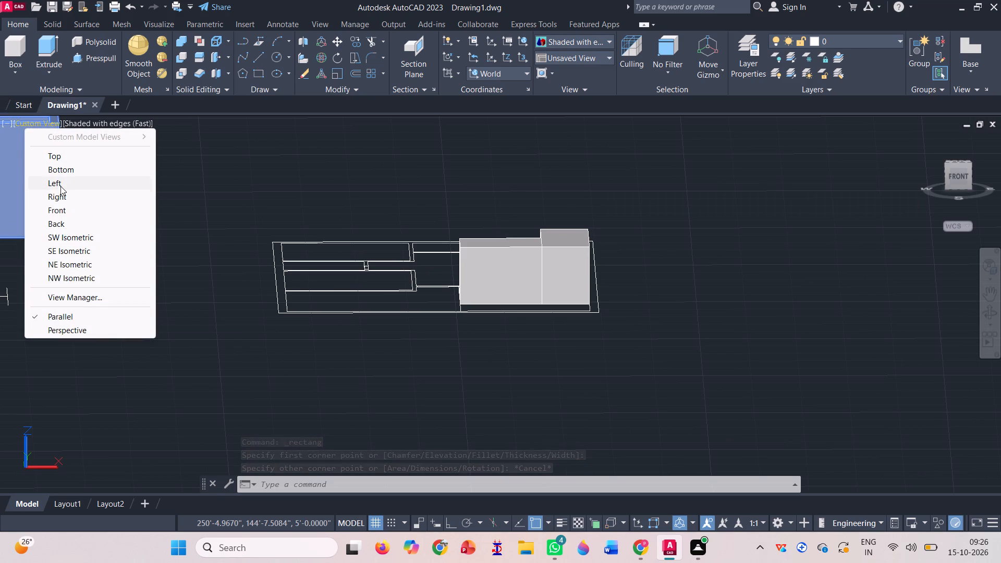
left_click(63, 215)
scroll(392, 279, "down", 1)
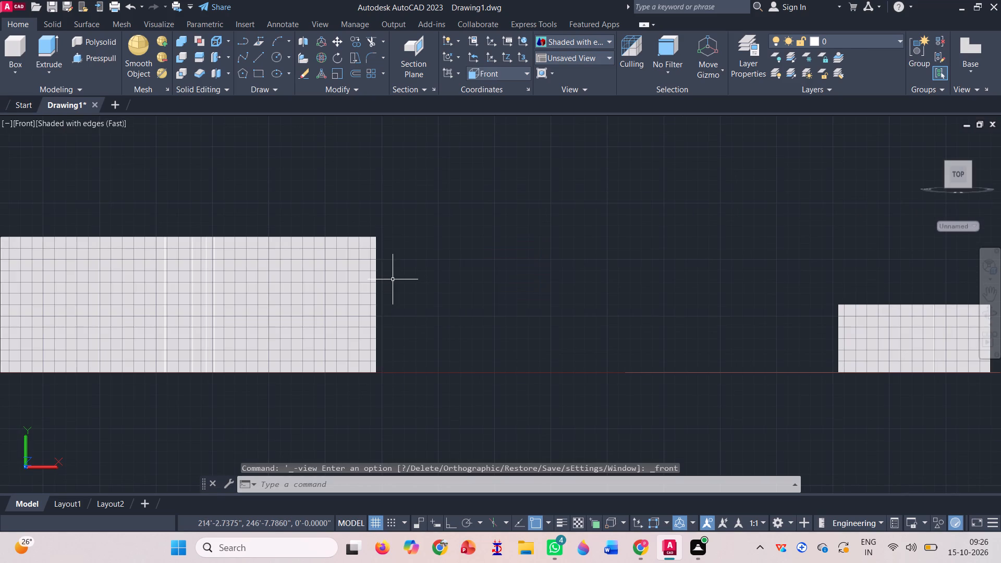
scroll(766, 285, "up", 3)
scroll(705, 369, "up", 1)
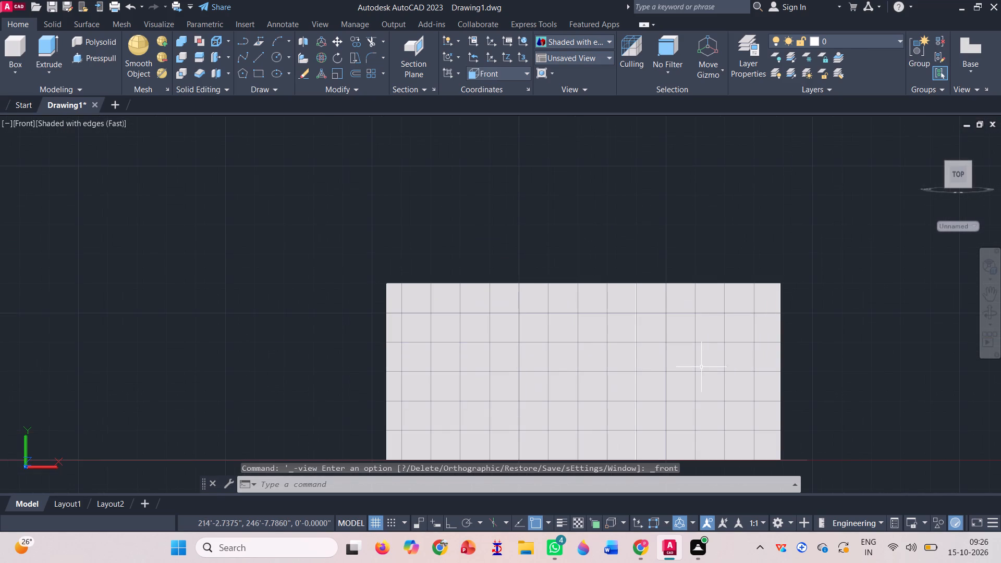
scroll(697, 364, "down", 2)
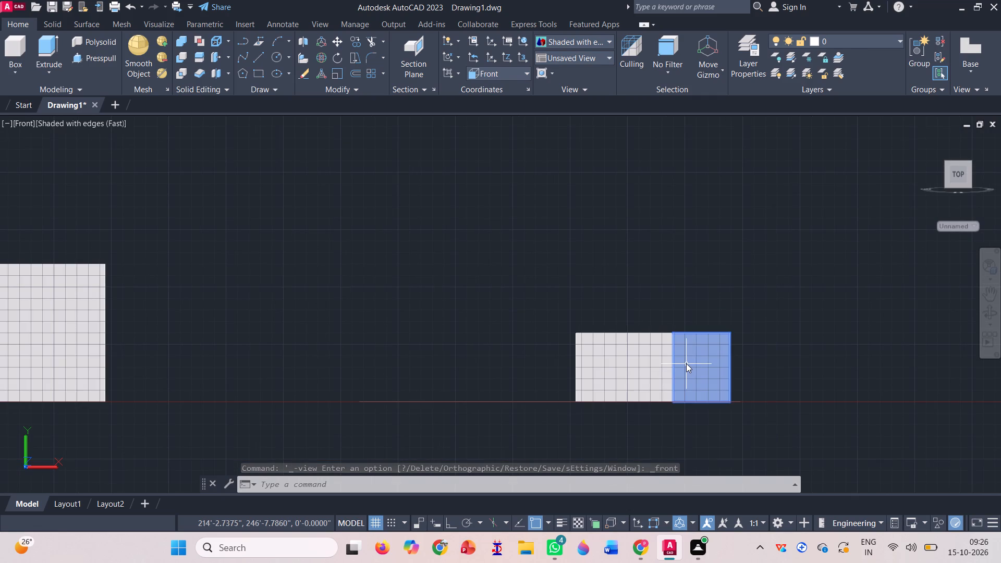
left_click(713, 356)
key("Delete")
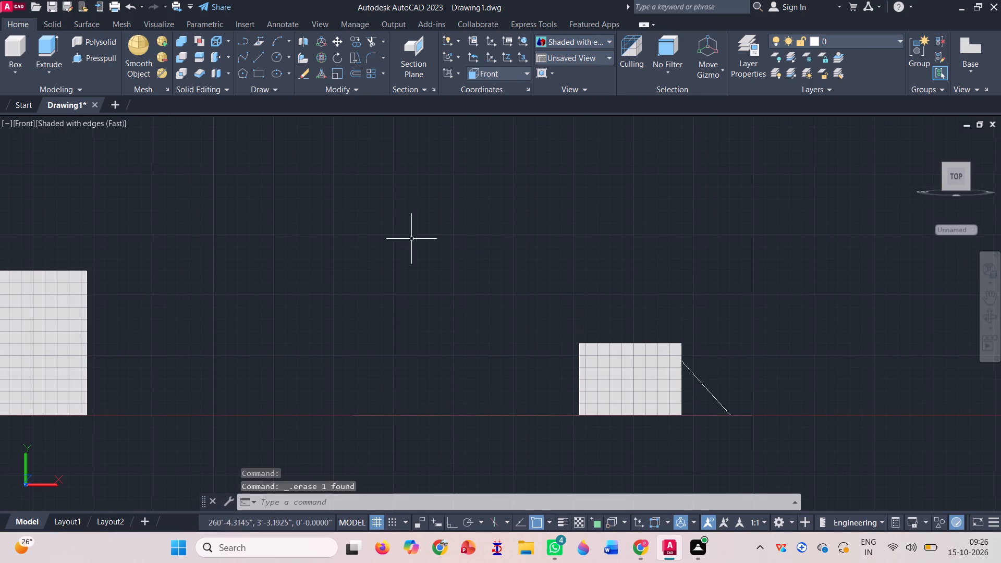
Draw a rectangle over the flight block's front outline, from its upper corner away from the landing to the opposite bottom corner.
left_click(254, 74)
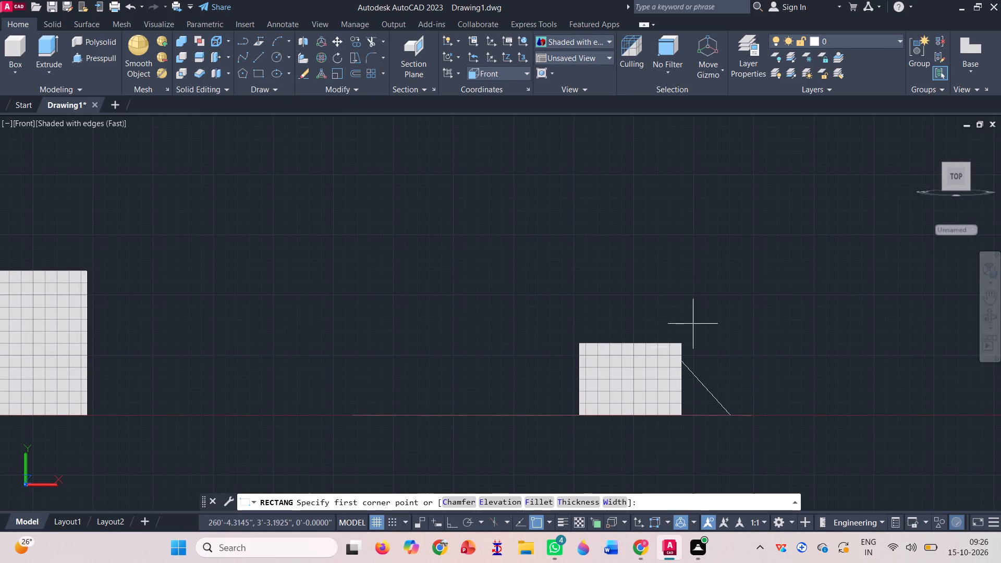
scroll(671, 373, "up", 3)
scroll(401, 284, "up", 2)
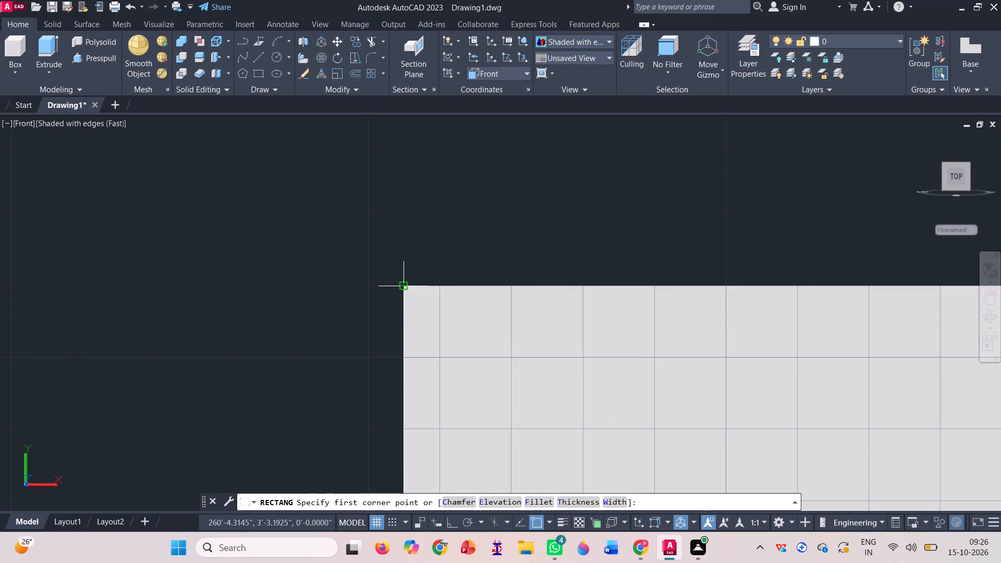
left_click(401, 283)
scroll(383, 217, "down", 3)
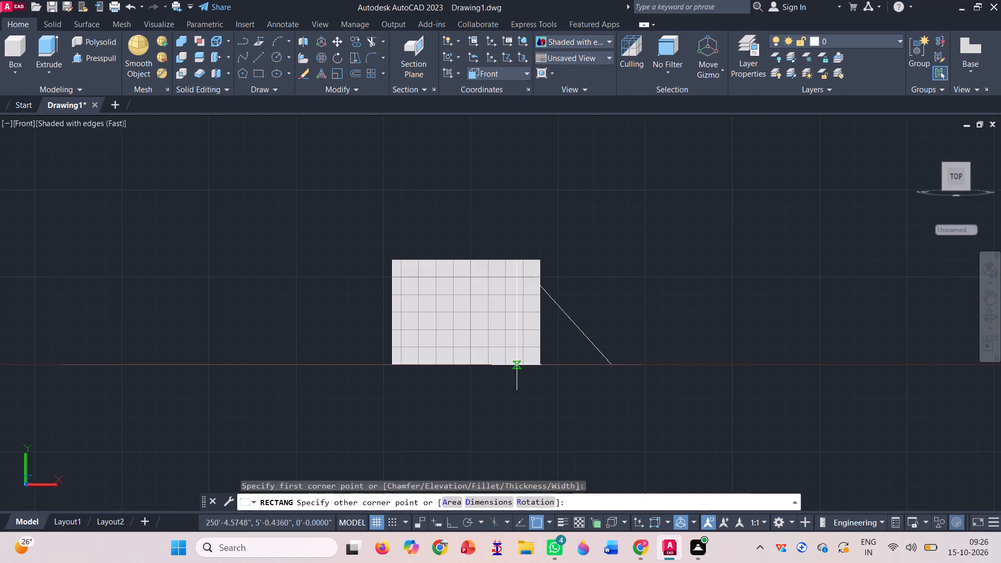
scroll(529, 360, "up", 4)
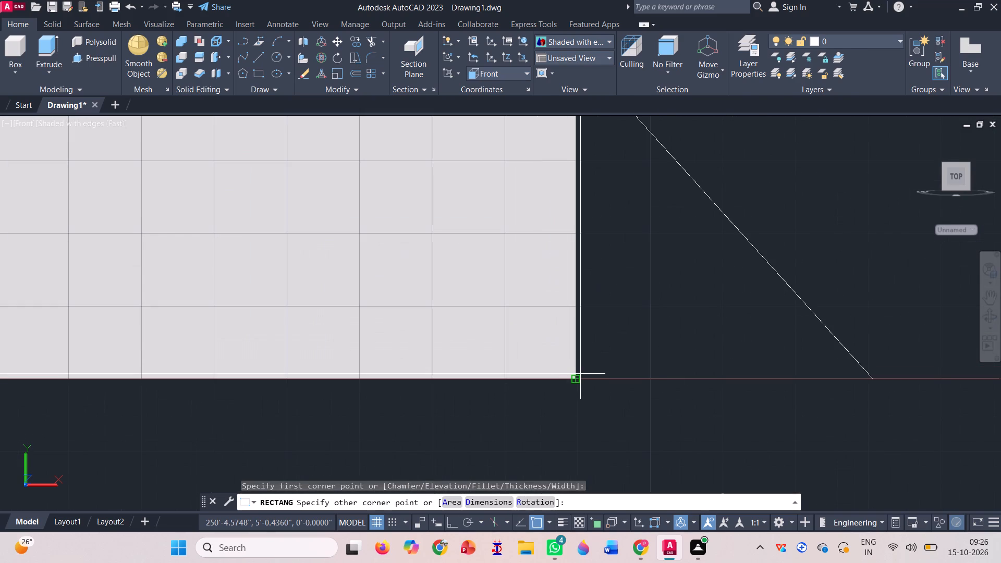
left_click(576, 377)
scroll(563, 396, "down", 3)
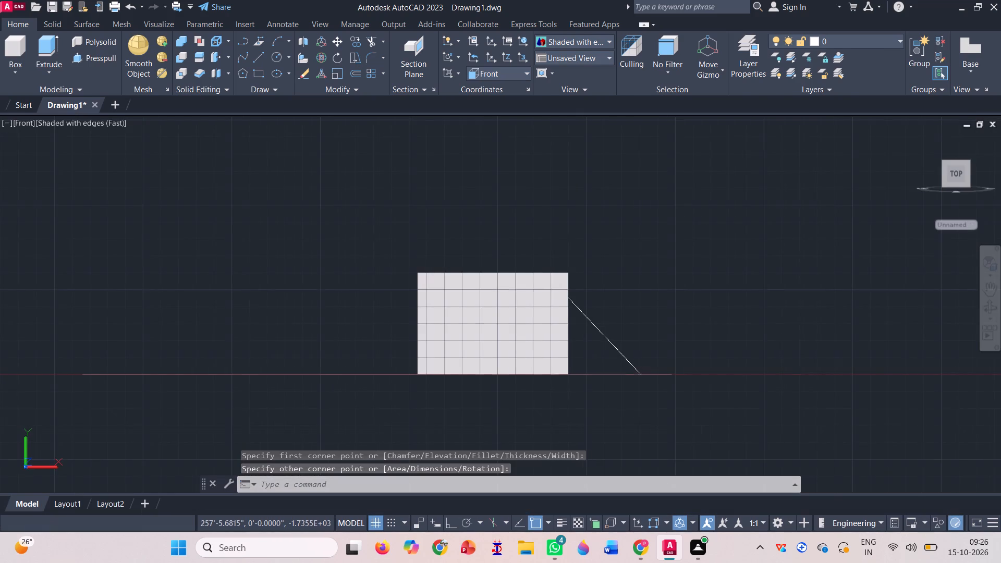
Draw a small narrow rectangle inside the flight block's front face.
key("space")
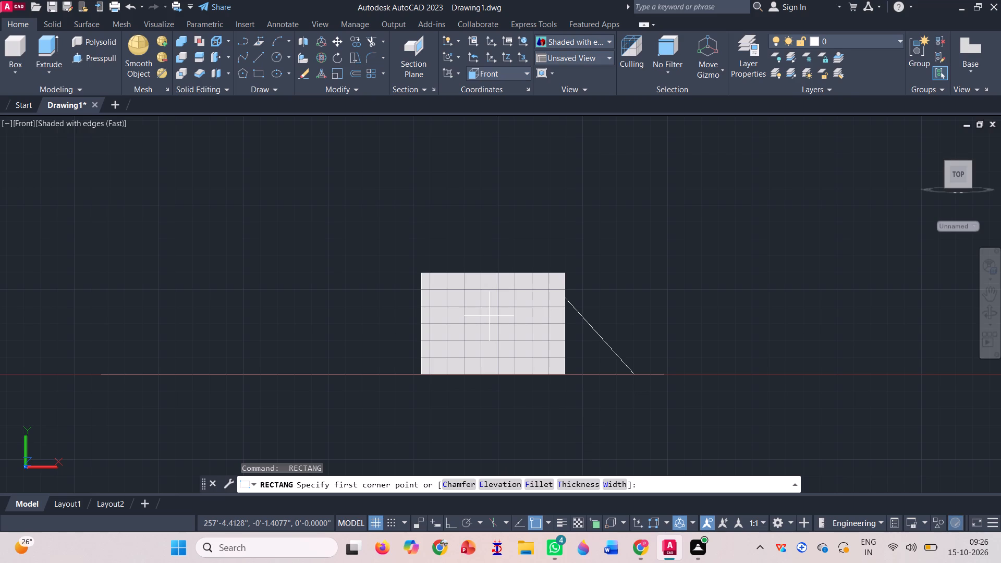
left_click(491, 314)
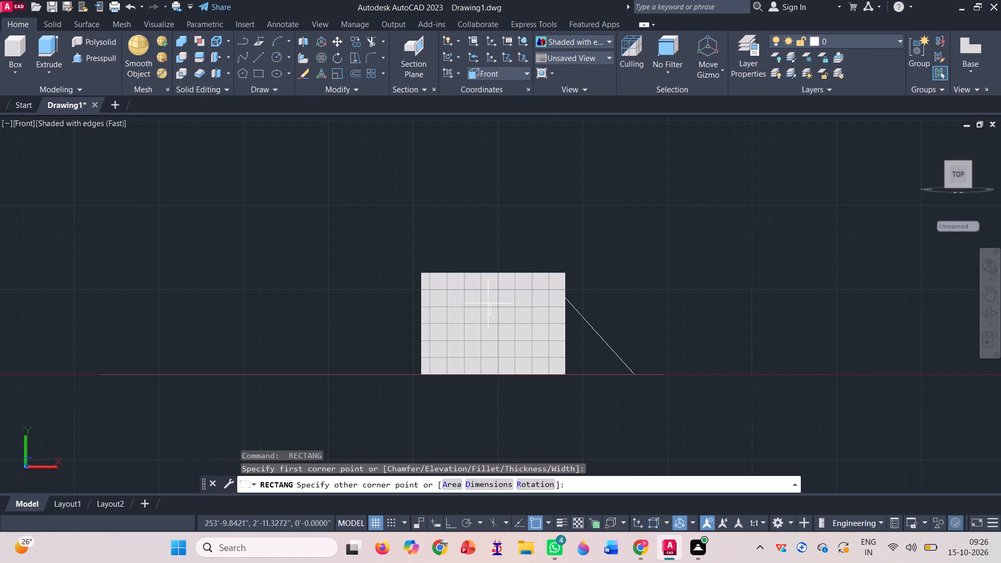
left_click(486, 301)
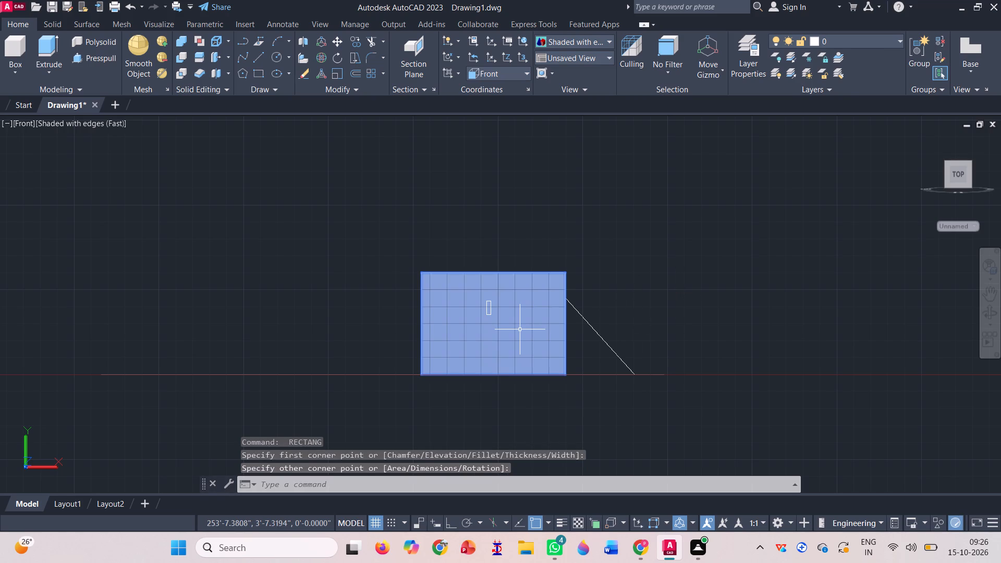
Delete the solid flight block behind the traced rectangle.
left_click(518, 327)
key("Delete")
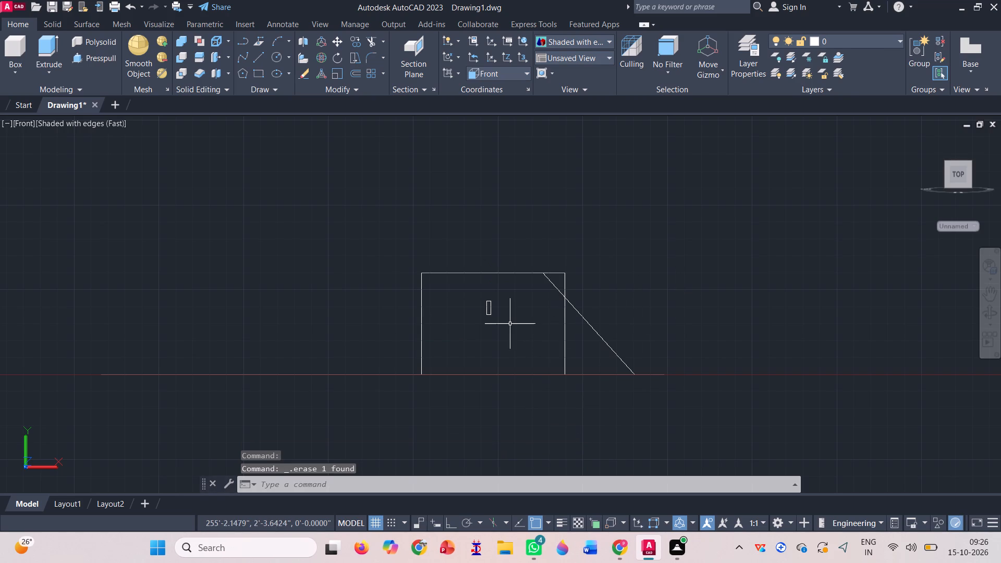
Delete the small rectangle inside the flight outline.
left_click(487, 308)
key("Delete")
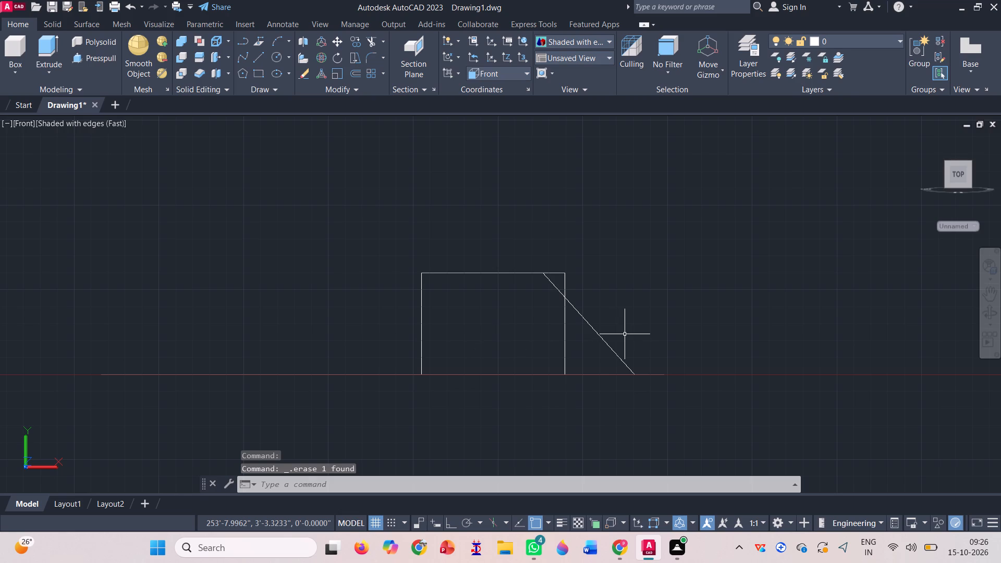
Delete the diagonal line crossing the flight outline's upper corner.
left_click(608, 346)
scroll(646, 280, "down", 3)
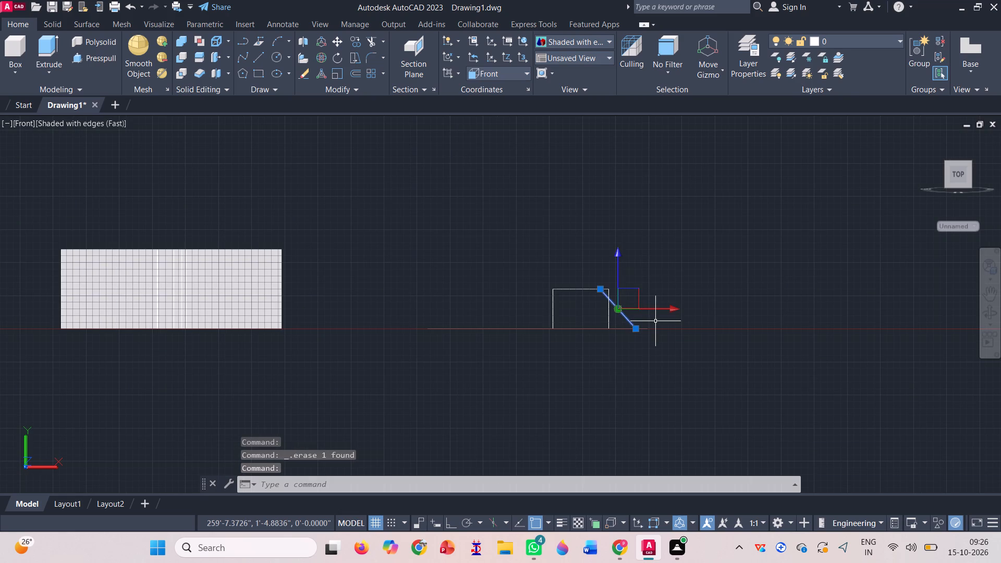
scroll(664, 303, "up", 2)
key("Delete")
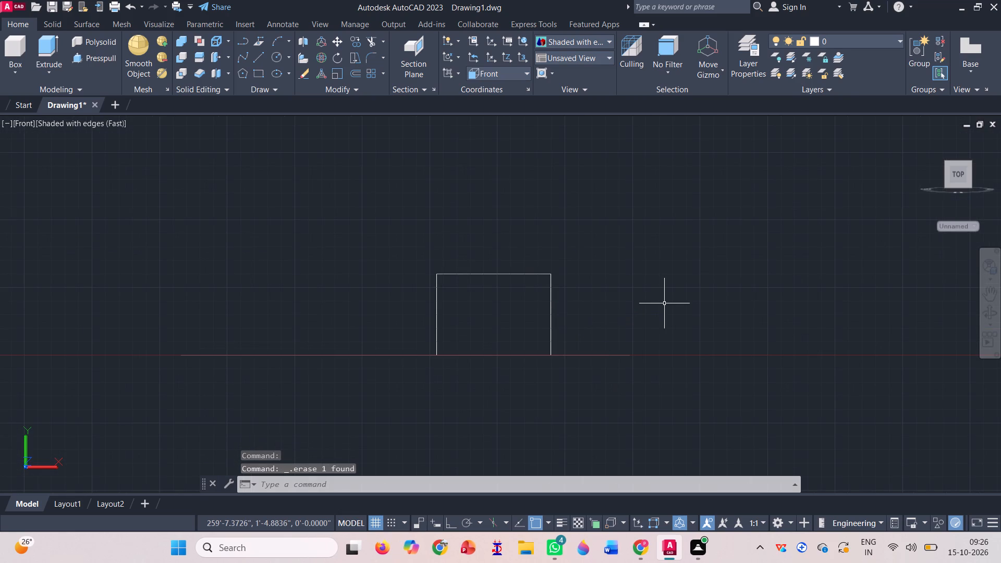
Orbit around the floor plan to examine where the flight outline stands relative to the stair treads.
left_click(985, 308)
left_click(612, 305)
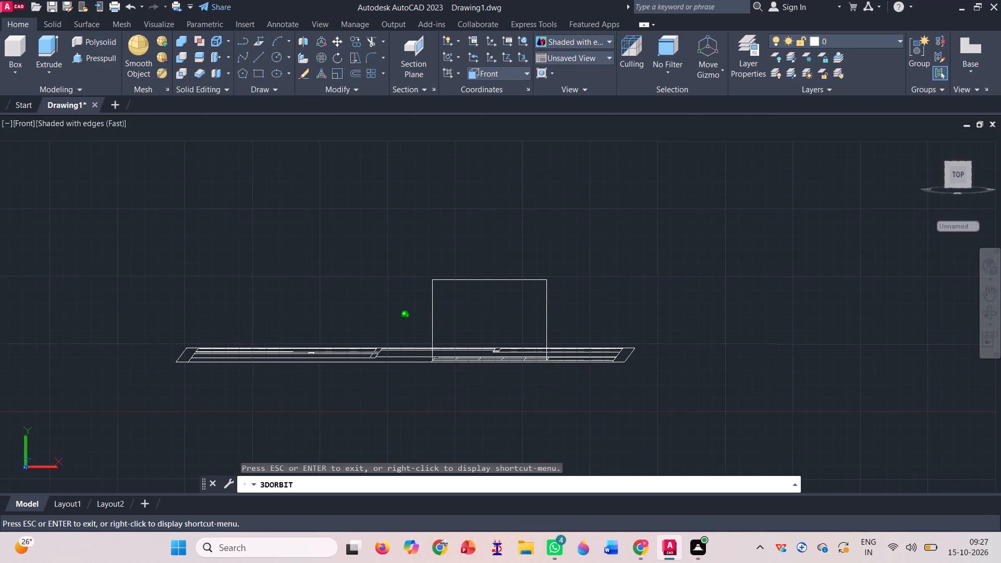
left_click_drag(506, 410, 526, 501)
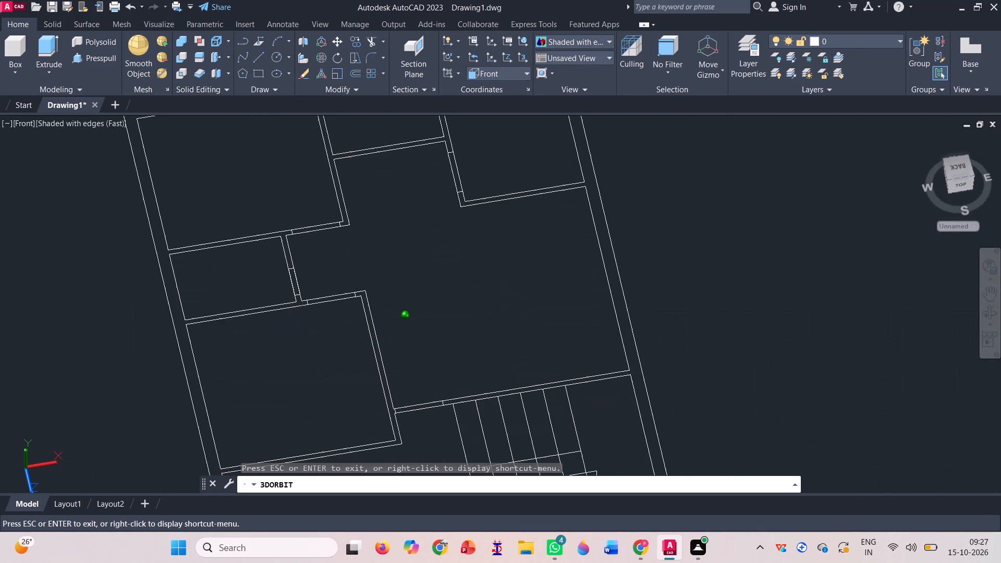
left_click_drag(526, 501, 526, 503)
left_click_drag(437, 152, 638, 393)
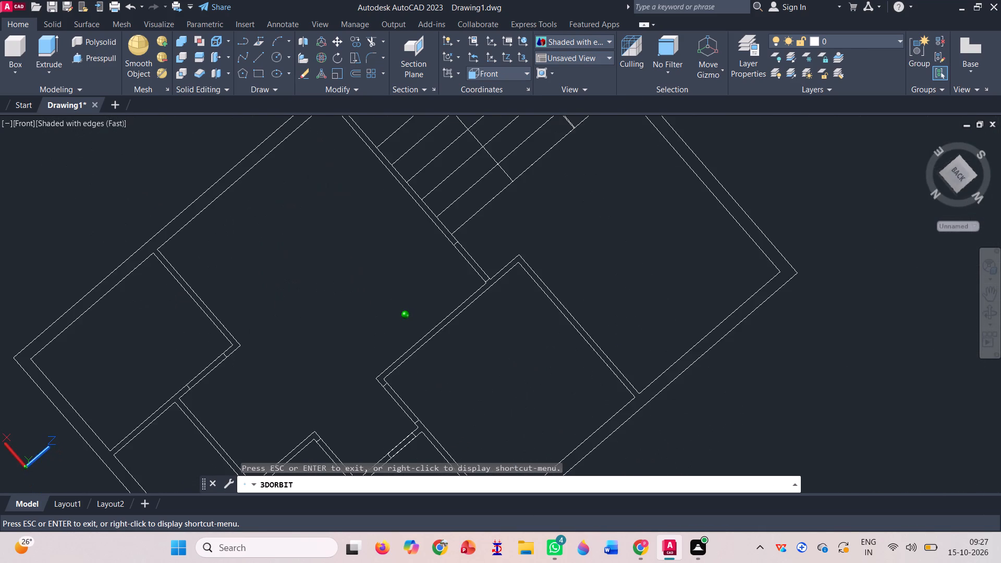
left_click_drag(638, 393, 684, 232)
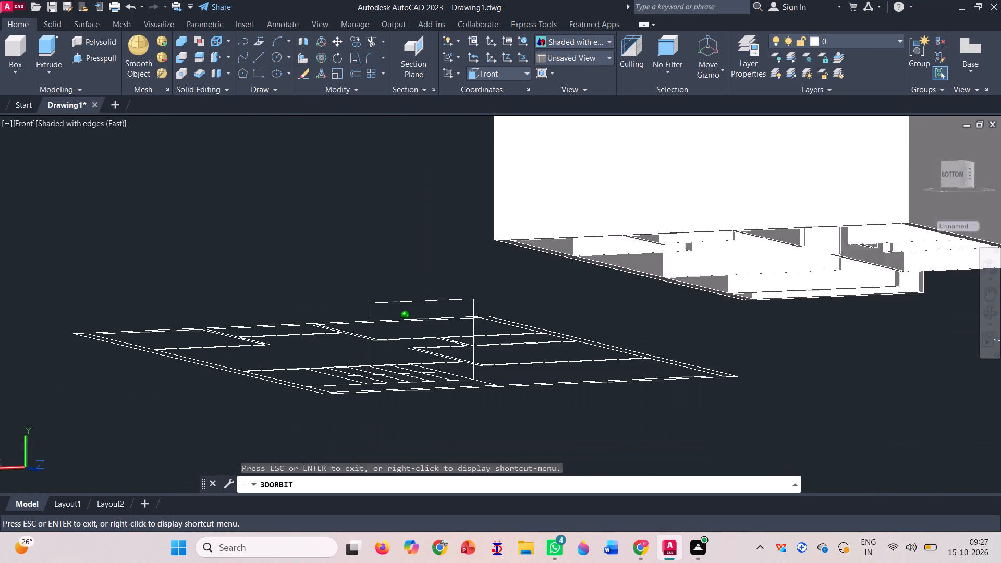
left_click_drag(684, 232, 723, 252)
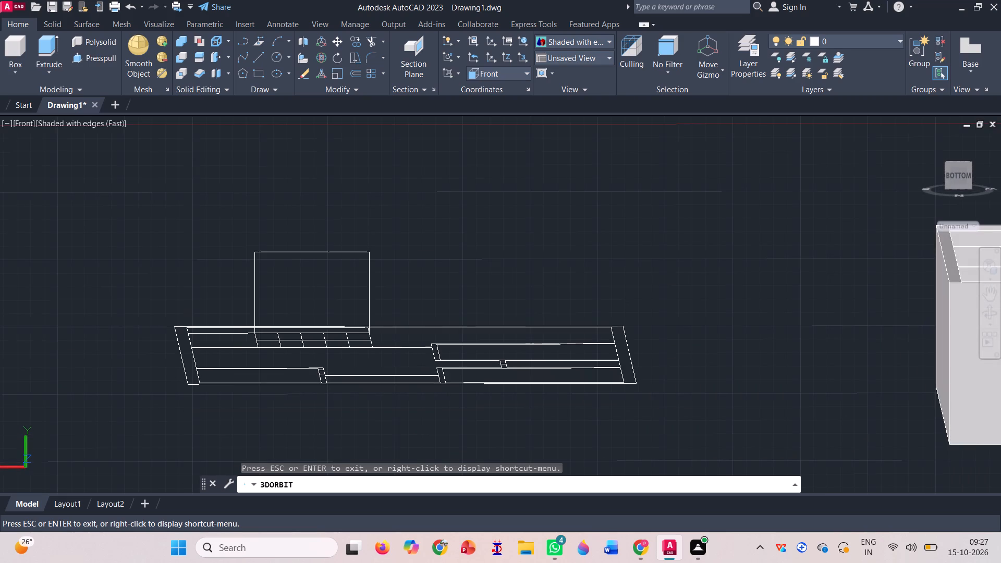
scroll(325, 302, "up", 4)
scroll(334, 311, "down", 3)
key("Escape")
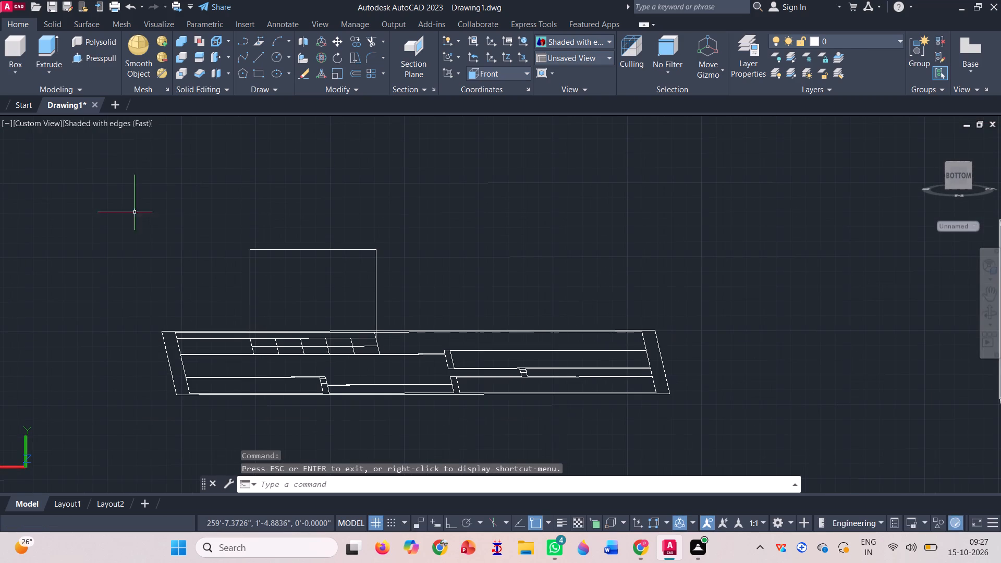
In the front view with ortho on, draw a riser about 9" high from the outline's lower left corner and a tread about 1'-0.6" long.
left_click(30, 119)
left_click(68, 214)
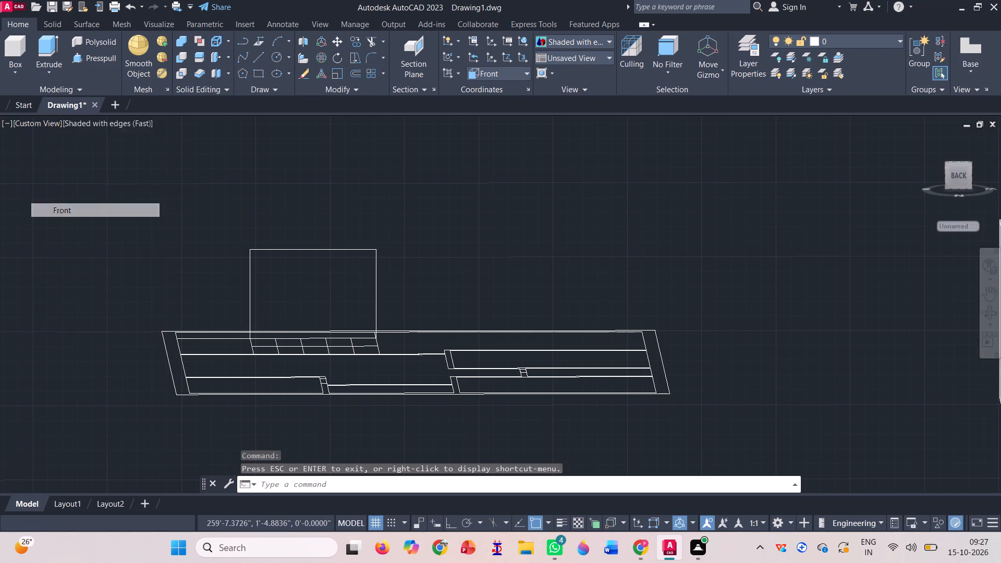
scroll(568, 247, "down", 2)
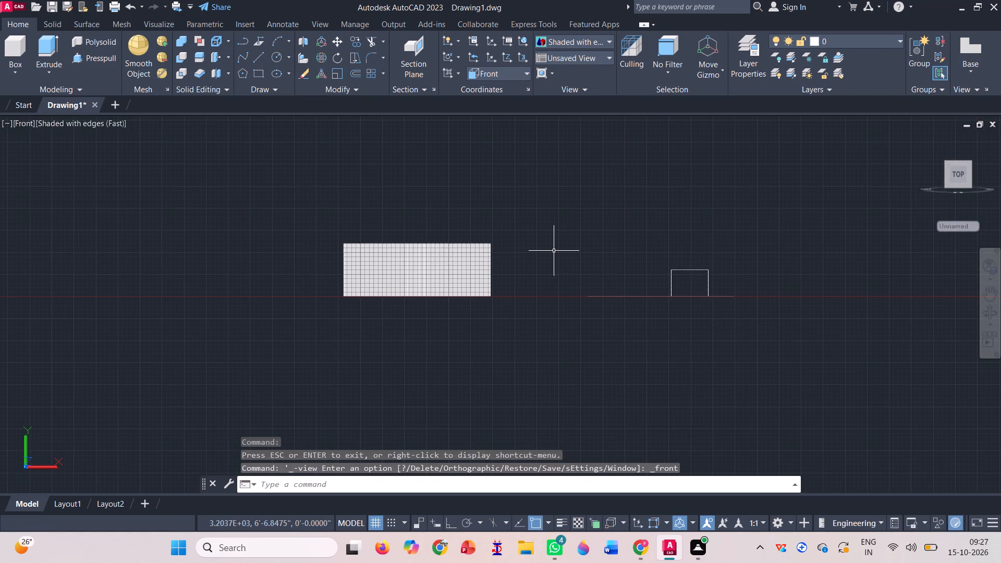
scroll(761, 266, "up", 3)
scroll(637, 317, "up", 1)
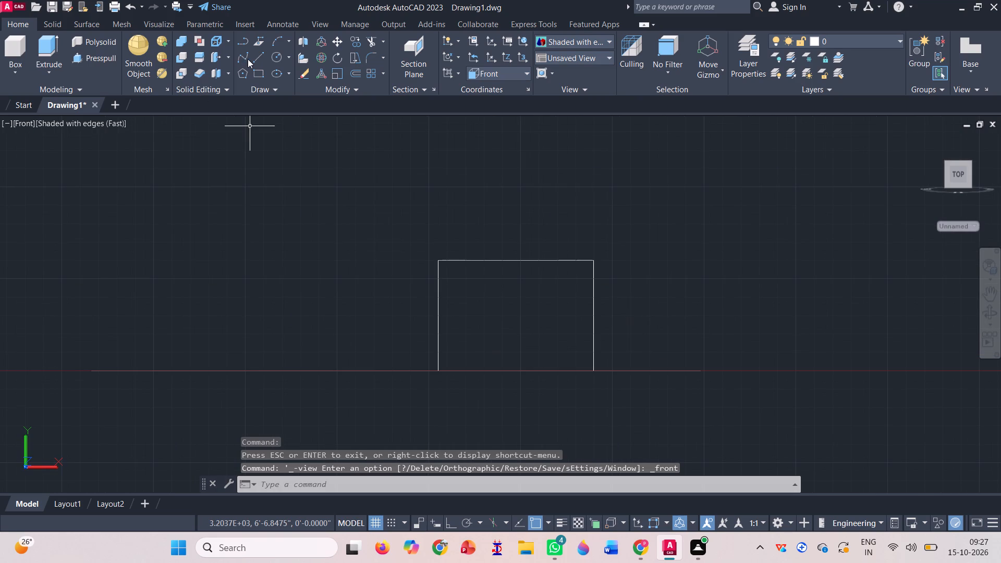
left_click(261, 54)
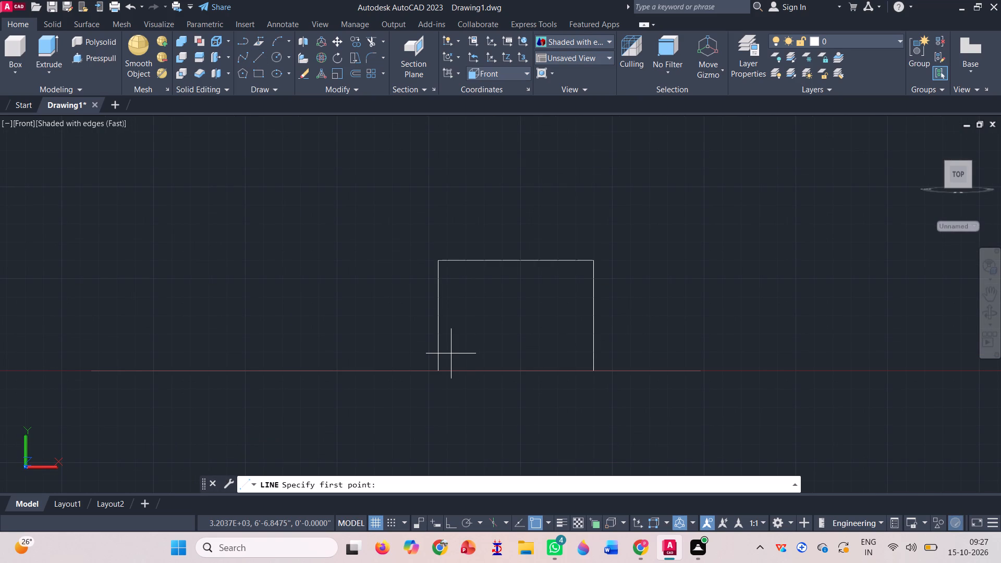
left_click(437, 366)
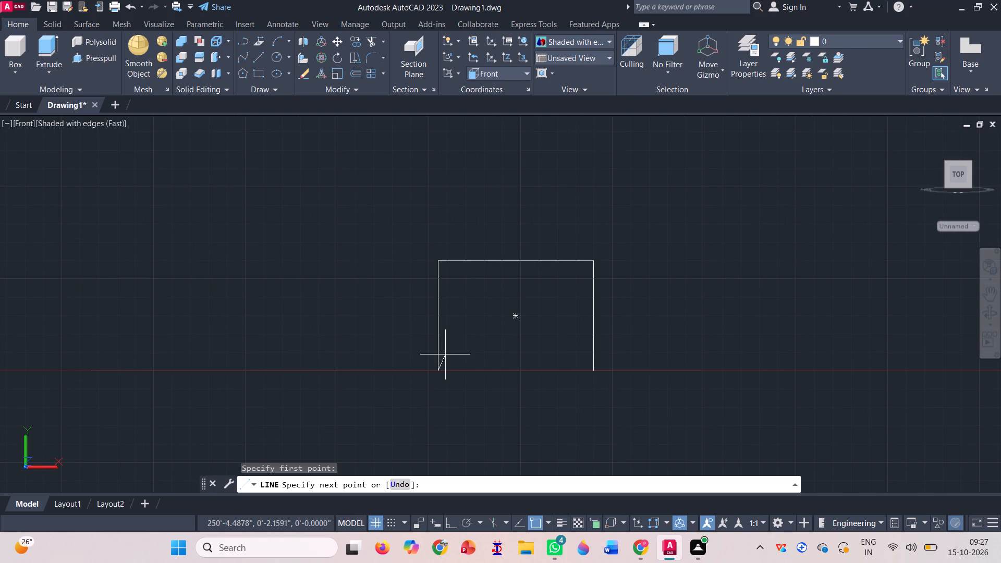
key("F9")
key("F9")
key("F8")
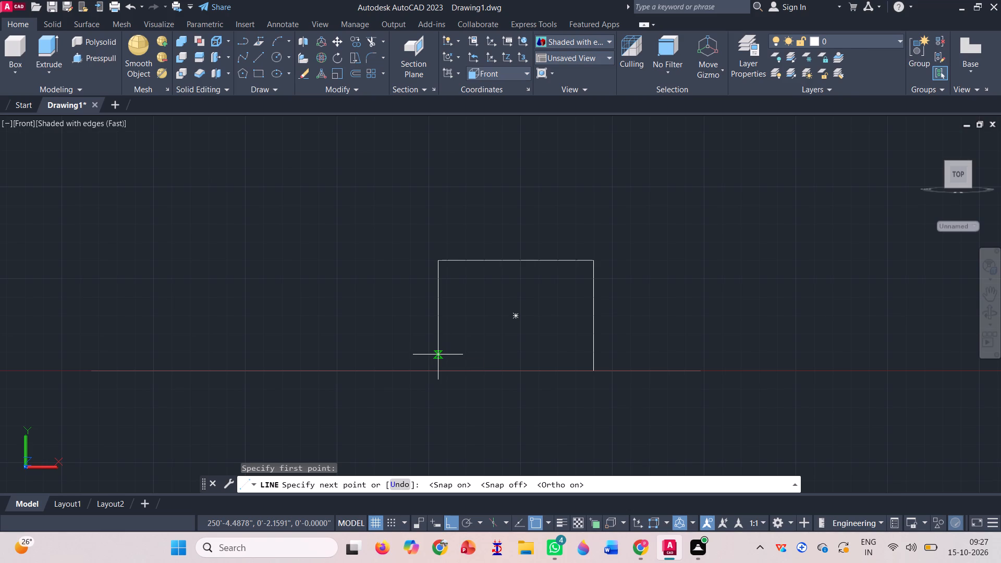
left_click(438, 354)
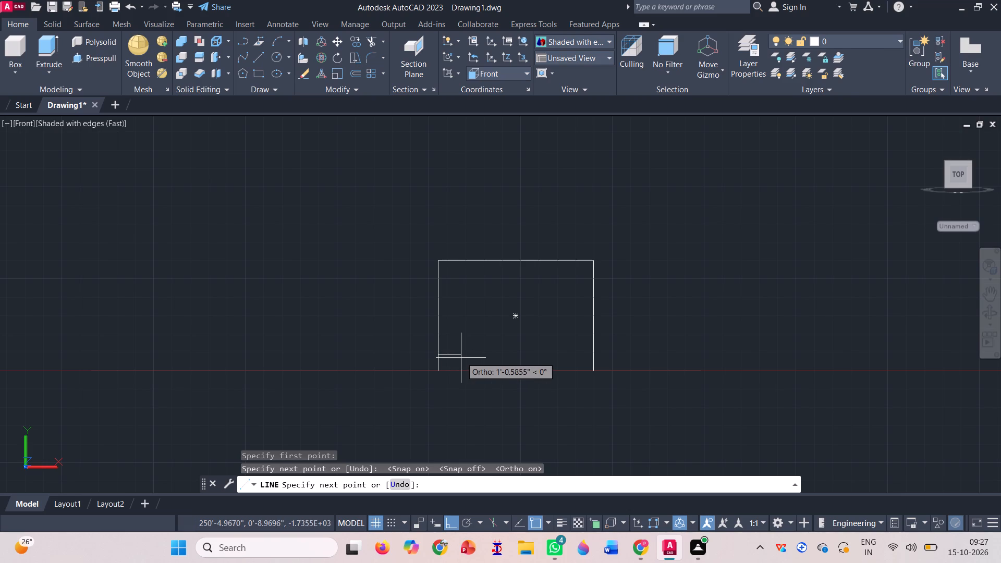
left_click(461, 354)
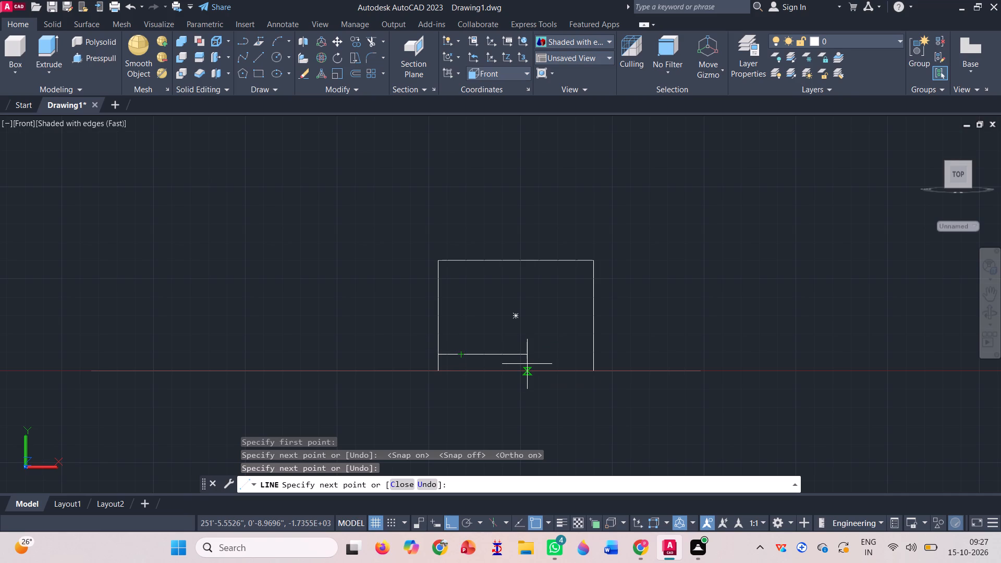
key("space")
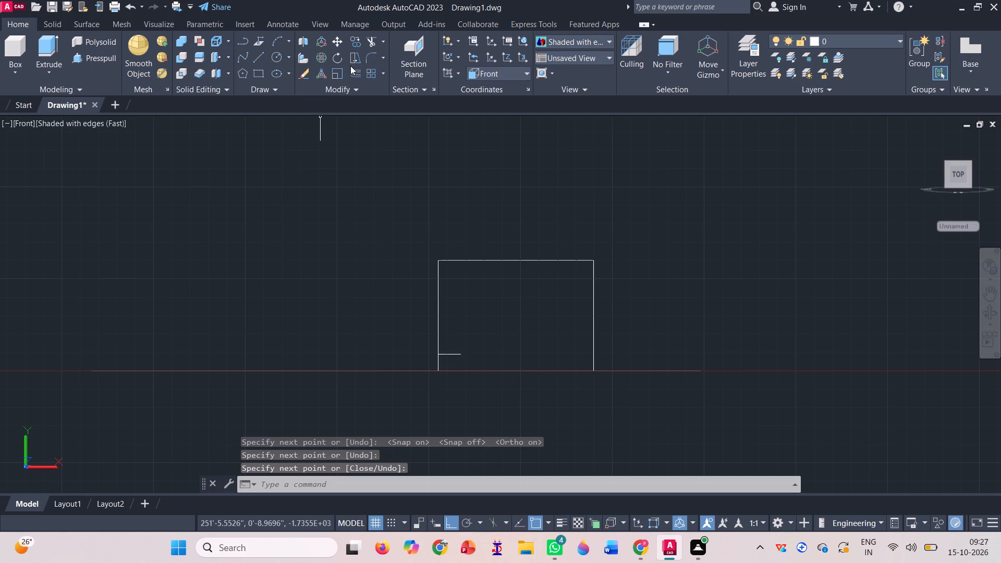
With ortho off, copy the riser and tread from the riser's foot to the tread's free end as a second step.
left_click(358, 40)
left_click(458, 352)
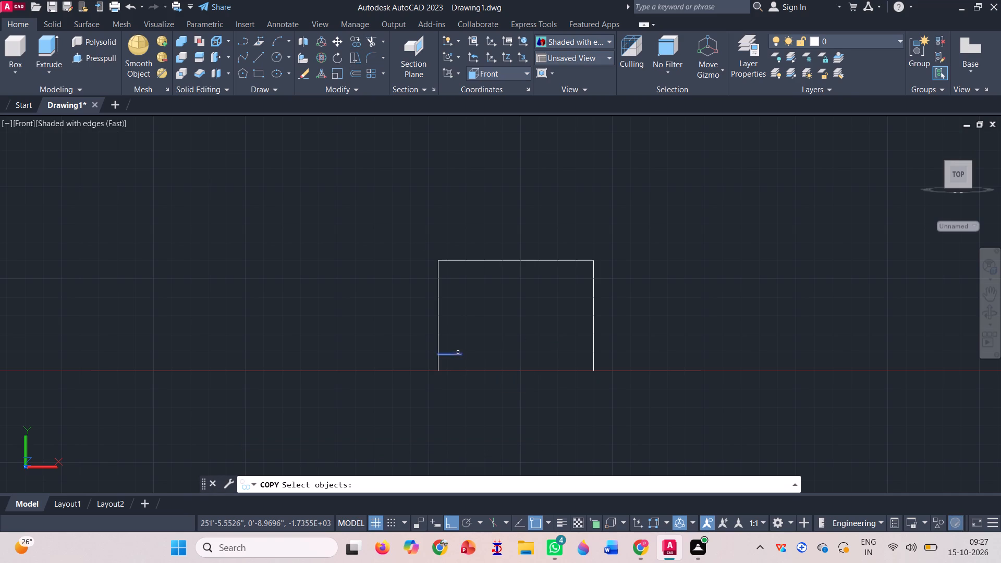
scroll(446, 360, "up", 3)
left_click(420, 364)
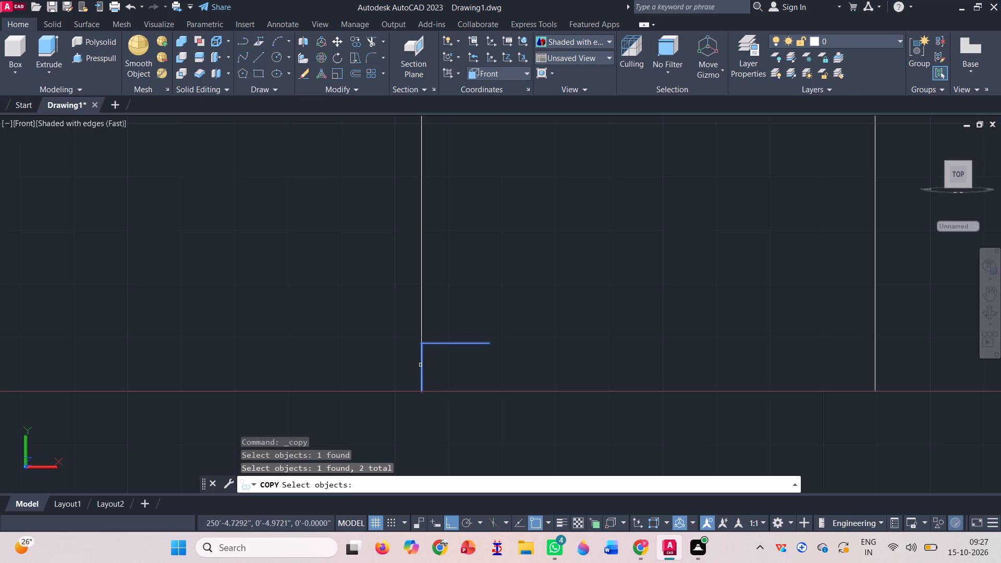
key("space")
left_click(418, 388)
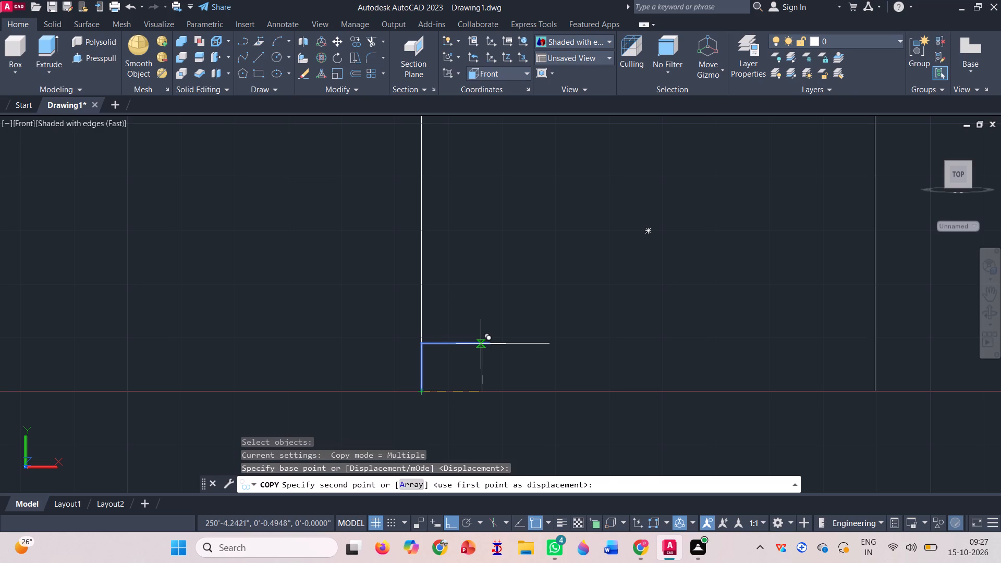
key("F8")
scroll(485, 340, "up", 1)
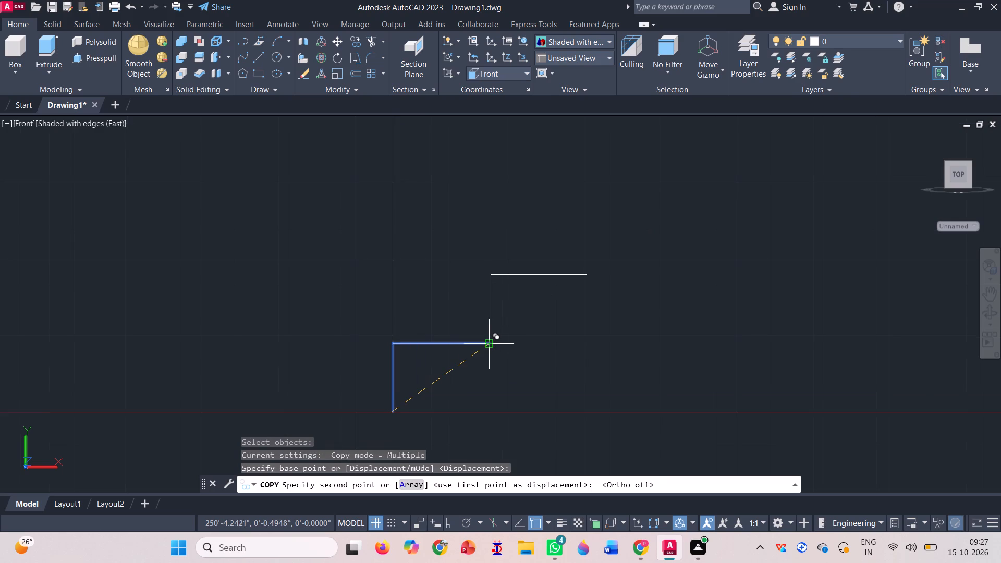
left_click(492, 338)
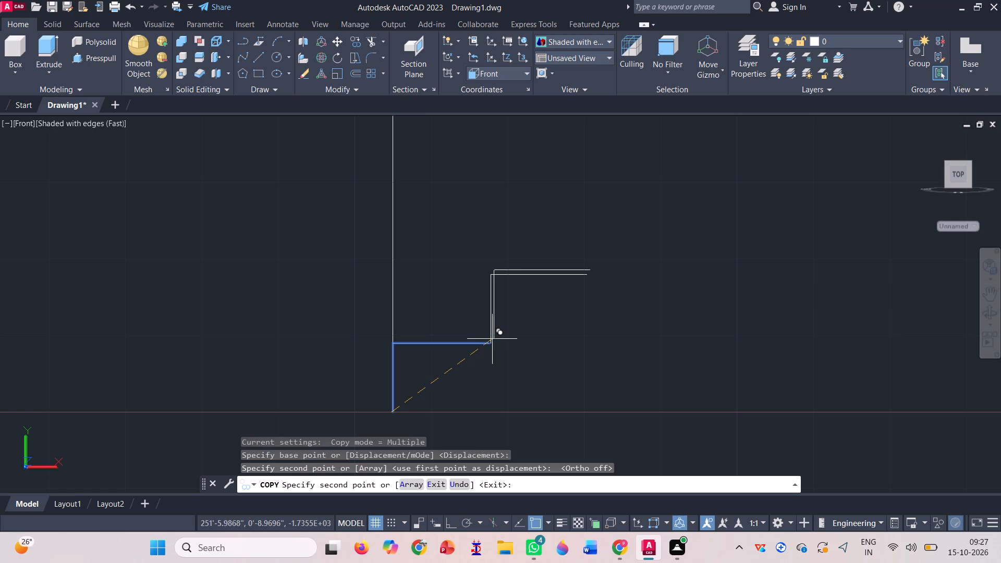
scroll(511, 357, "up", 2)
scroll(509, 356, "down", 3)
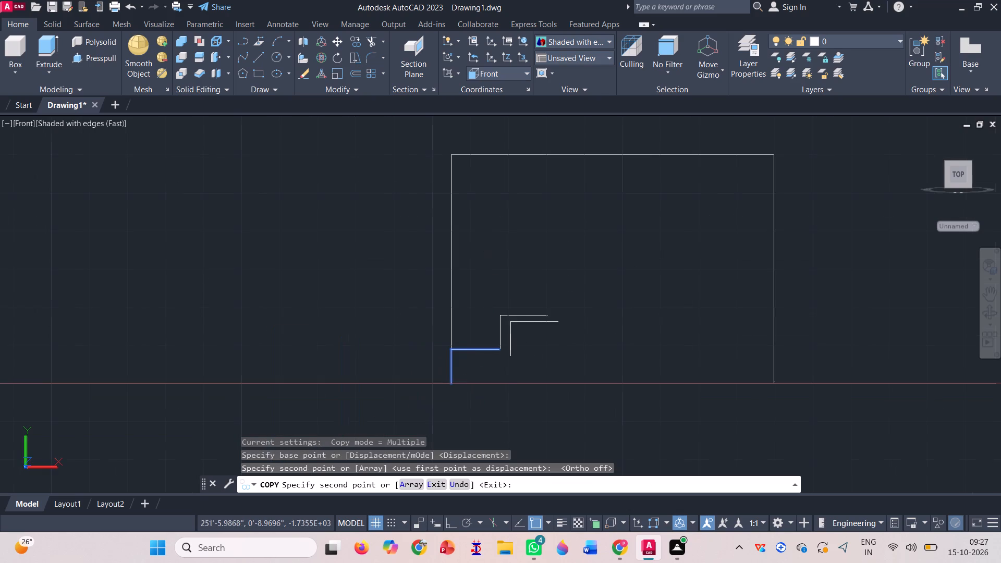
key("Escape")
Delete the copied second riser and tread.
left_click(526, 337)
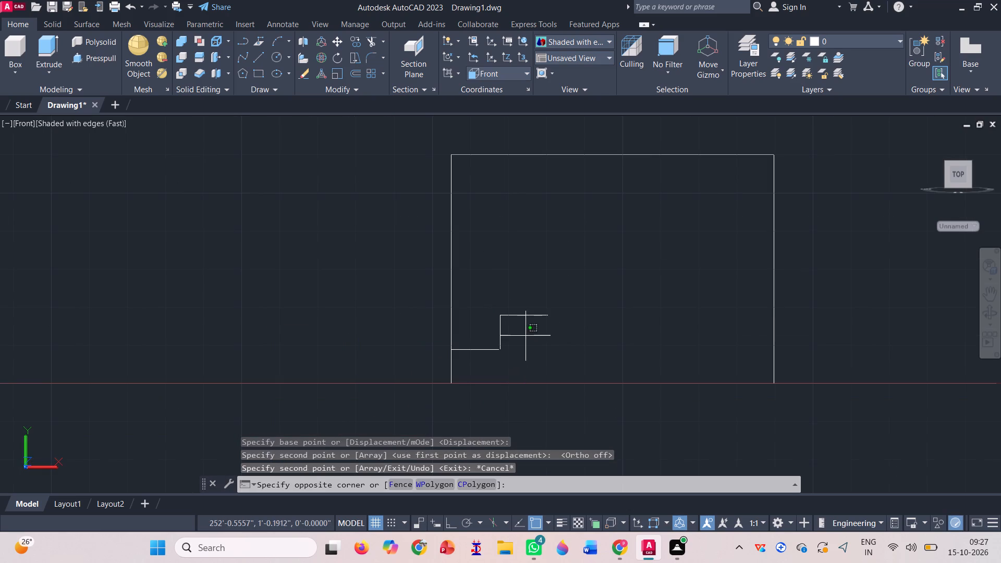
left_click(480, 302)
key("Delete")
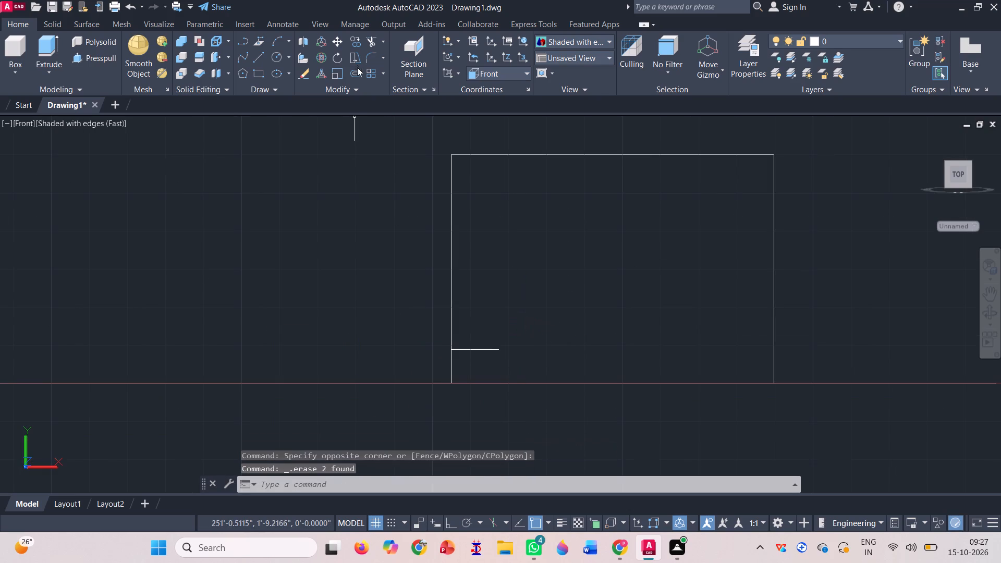
Copy the bottom riser and tread from the riser's foot six times onto successive tread ends, climbing past the outline's top edge.
left_click(350, 37)
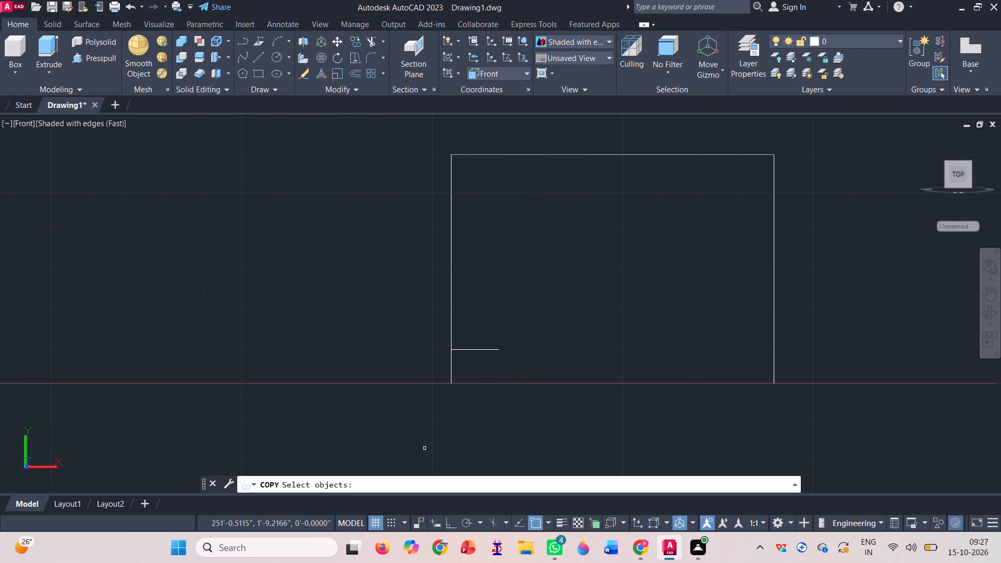
scroll(425, 448, "up", 1)
scroll(449, 370, "up", 2)
left_click(560, 289)
left_click(538, 203)
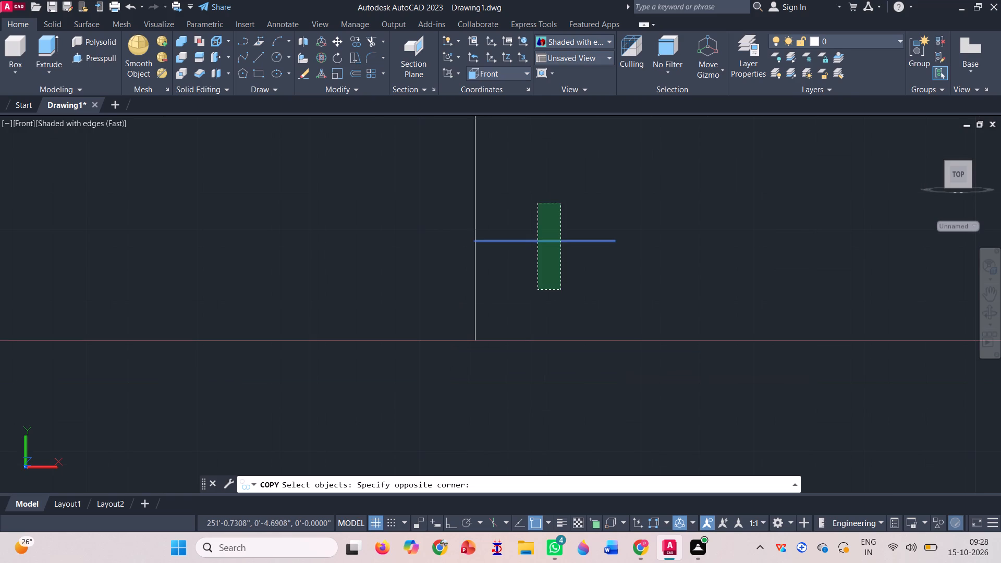
left_click(477, 279)
key("space")
scroll(482, 351, "up", 2)
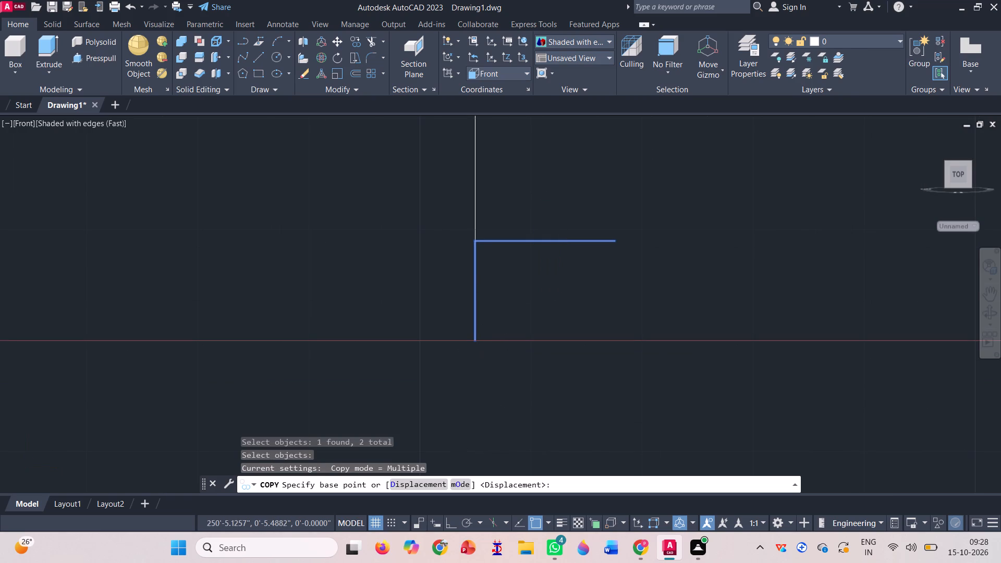
scroll(482, 351, "up", 4)
scroll(417, 327, "down", 2)
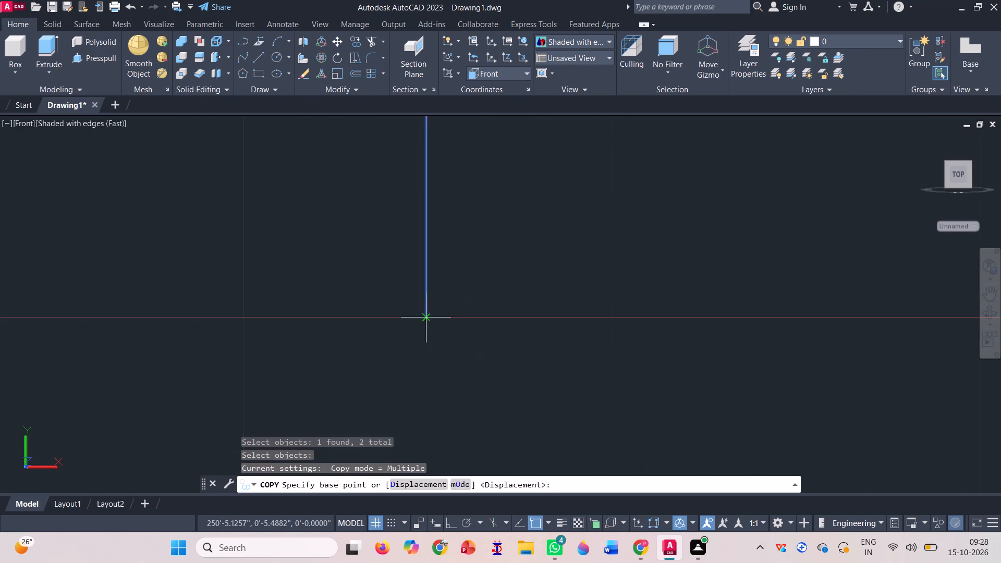
left_click(428, 315)
scroll(392, 365, "down", 2)
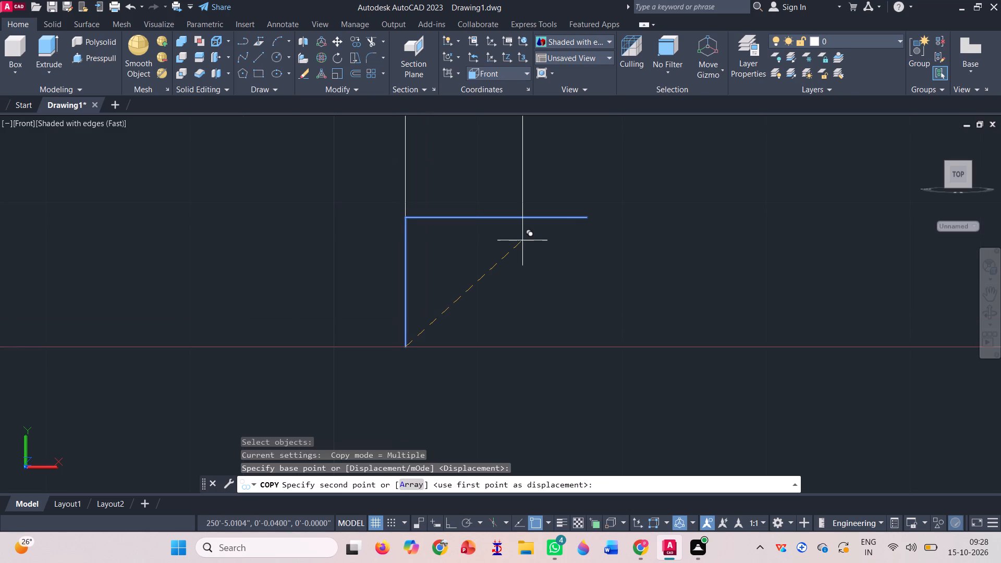
left_click(590, 218)
scroll(515, 306, "down", 2)
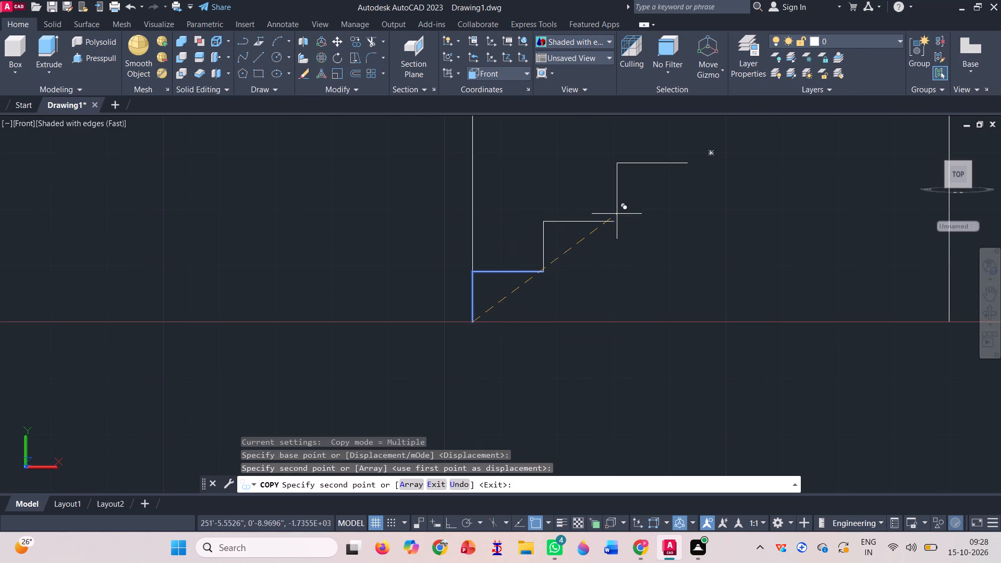
left_click(616, 222)
scroll(496, 323, "down", 2)
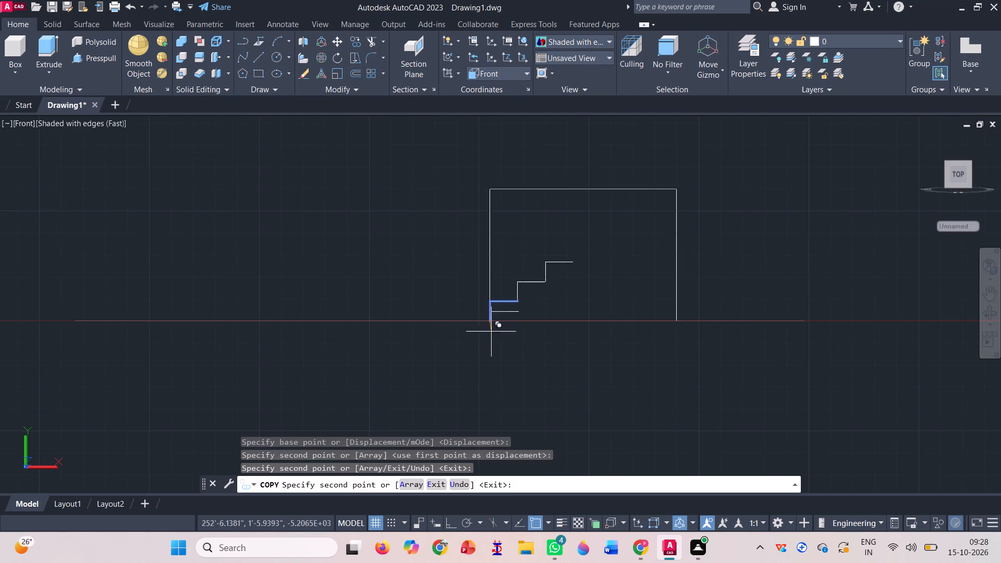
left_click(577, 260)
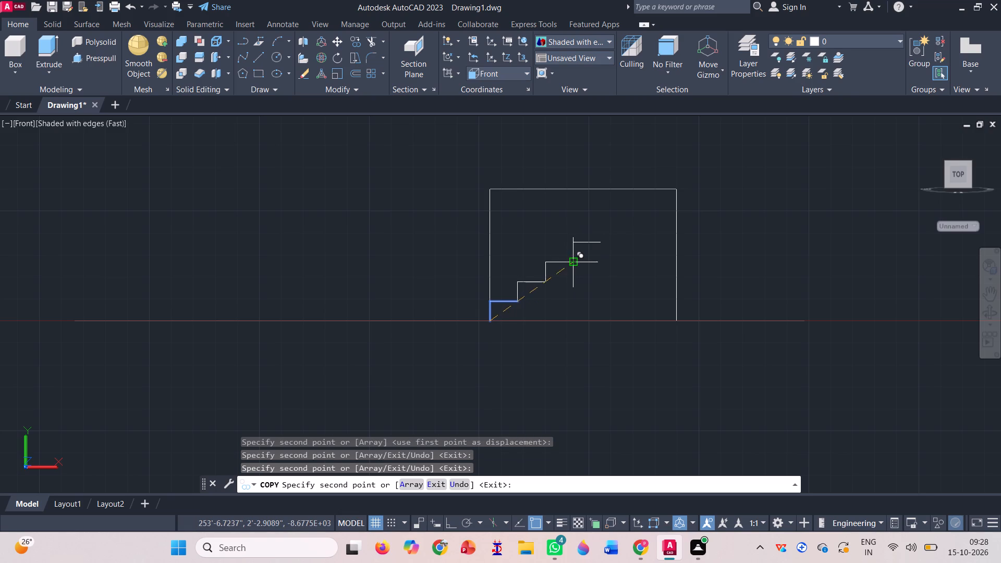
left_click(600, 243)
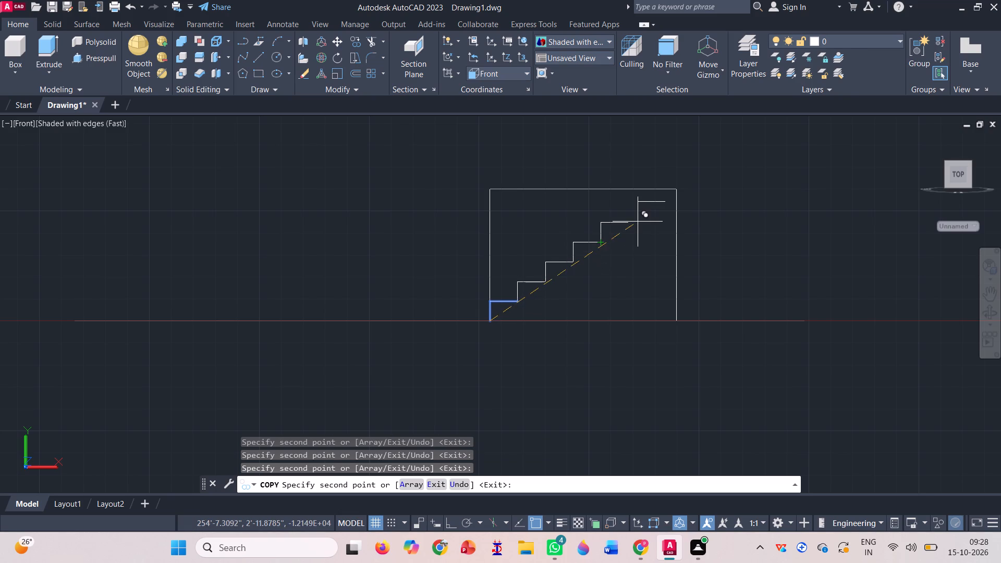
scroll(627, 221, "up", 4)
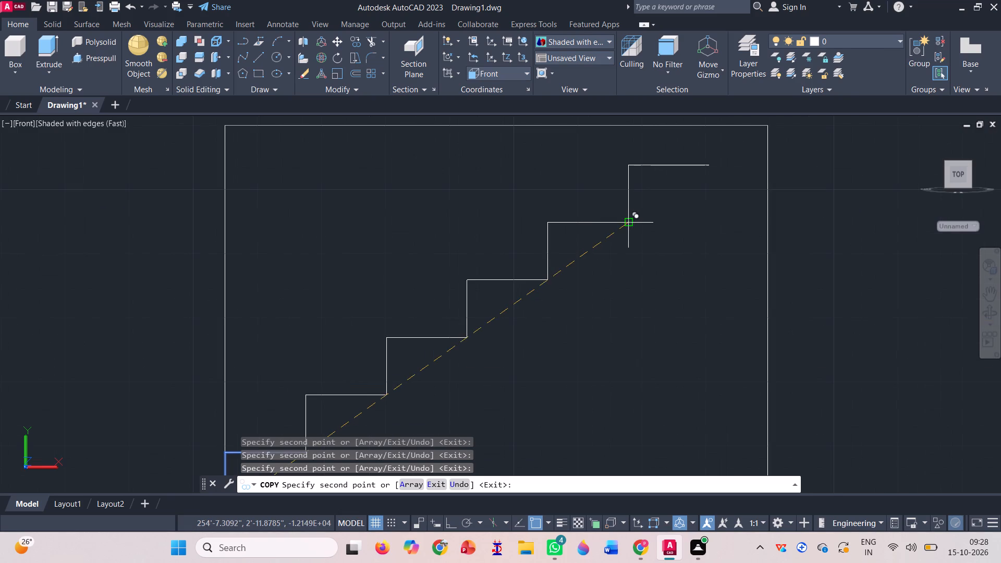
left_click(627, 220)
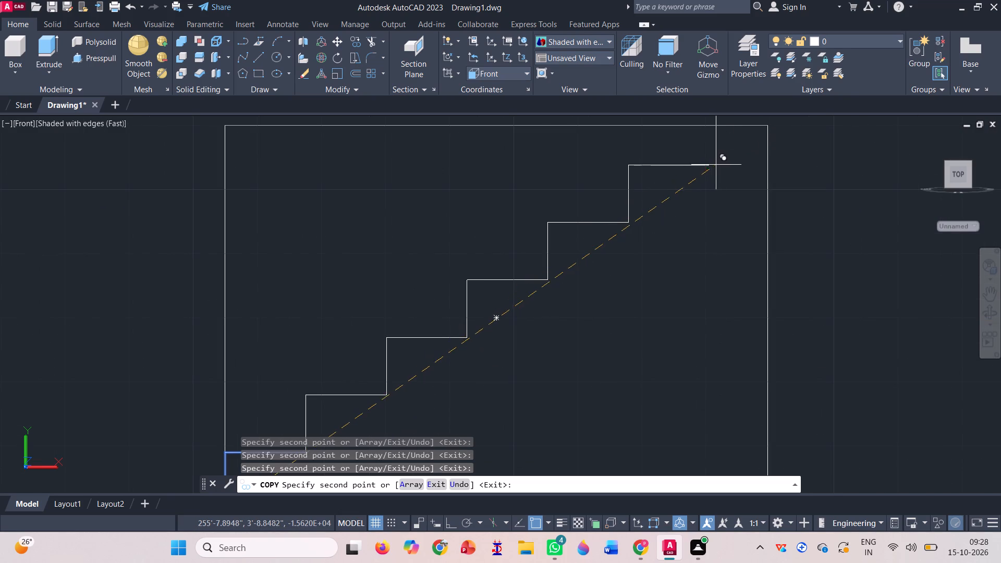
left_click(710, 166)
scroll(631, 284, "down", 2)
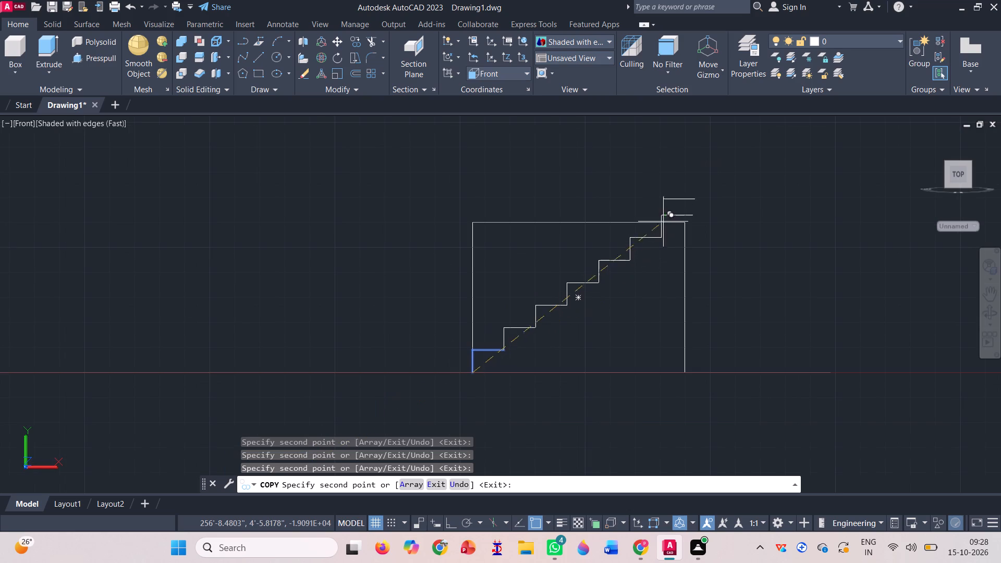
key("space")
Examine the joints along the stepped profile and where its last step crosses the outline's top edge.
scroll(455, 426, "up", 2)
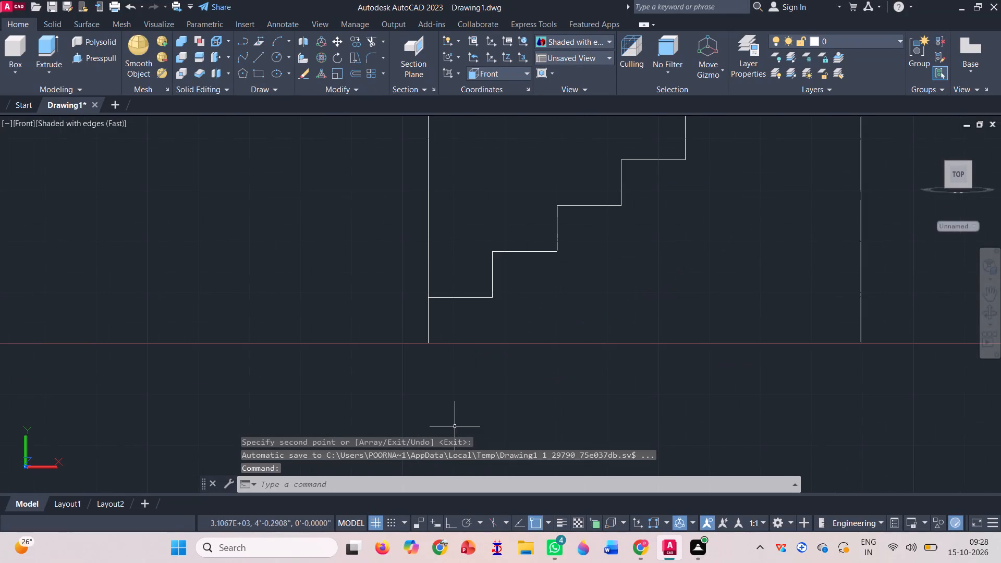
scroll(423, 400, "down", 2)
scroll(449, 351, "up", 2)
scroll(515, 314, "up", 2)
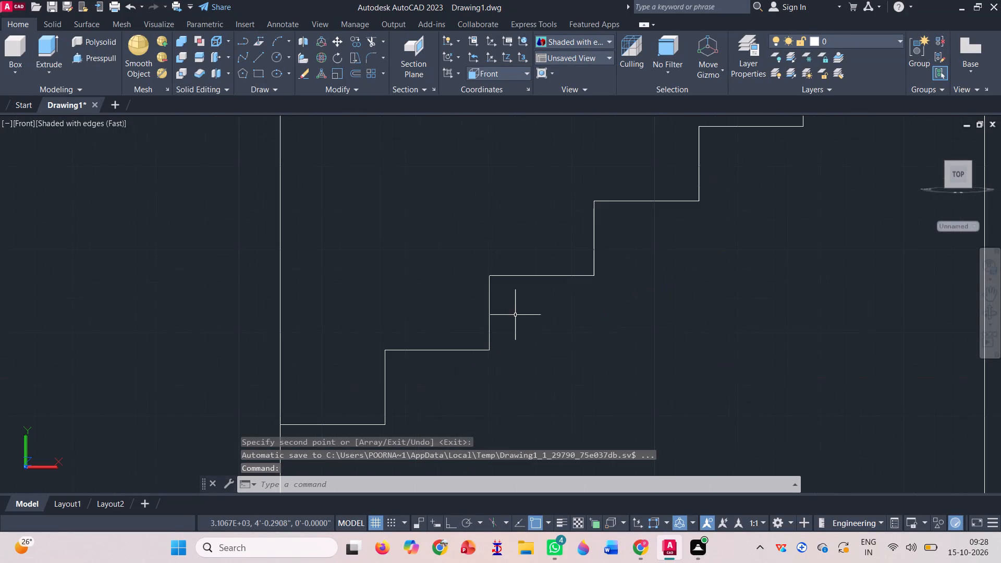
scroll(505, 361, "up", 5)
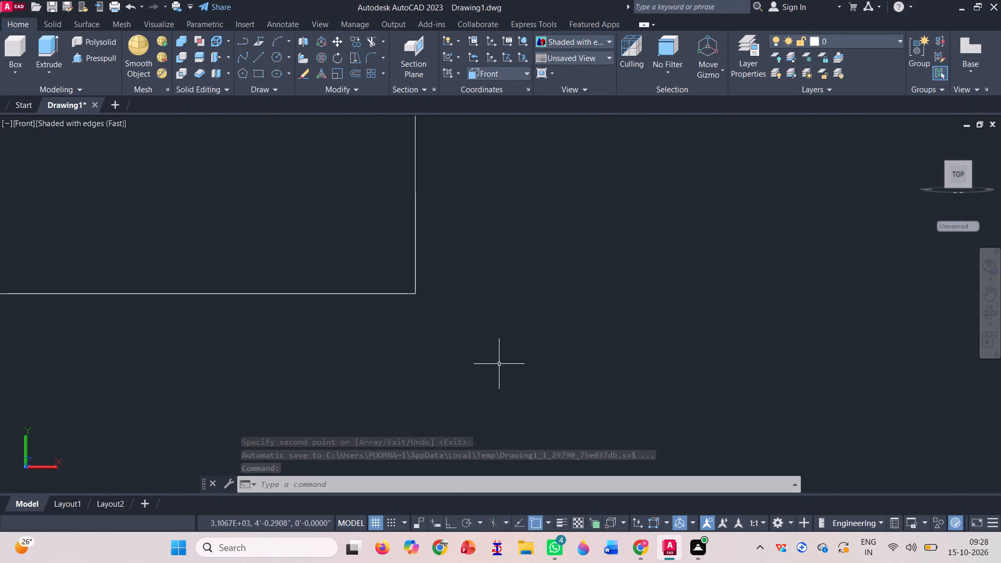
scroll(402, 327, "down", 3)
scroll(459, 356, "down", 3)
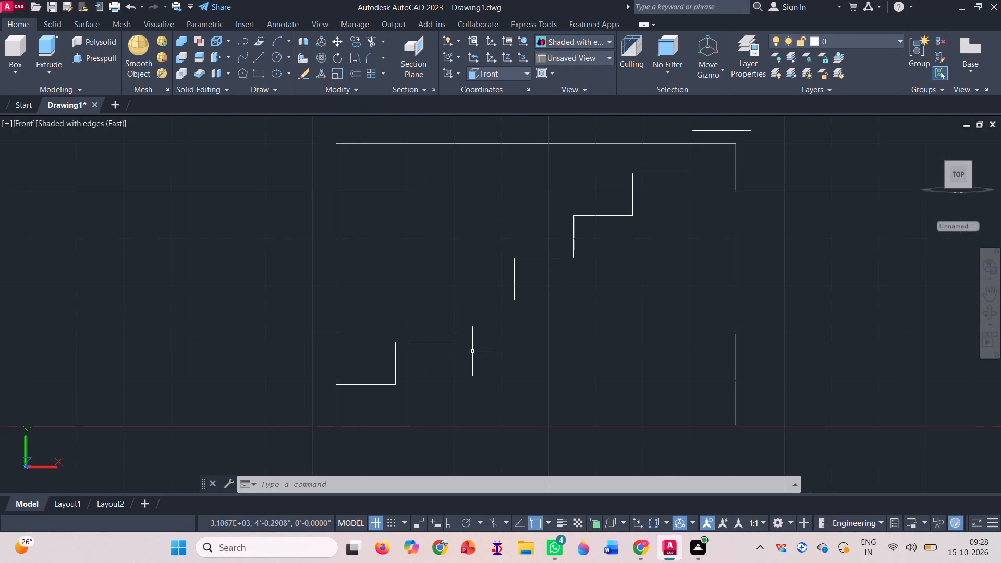
scroll(581, 302, "down", 1)
scroll(663, 195, "up", 2)
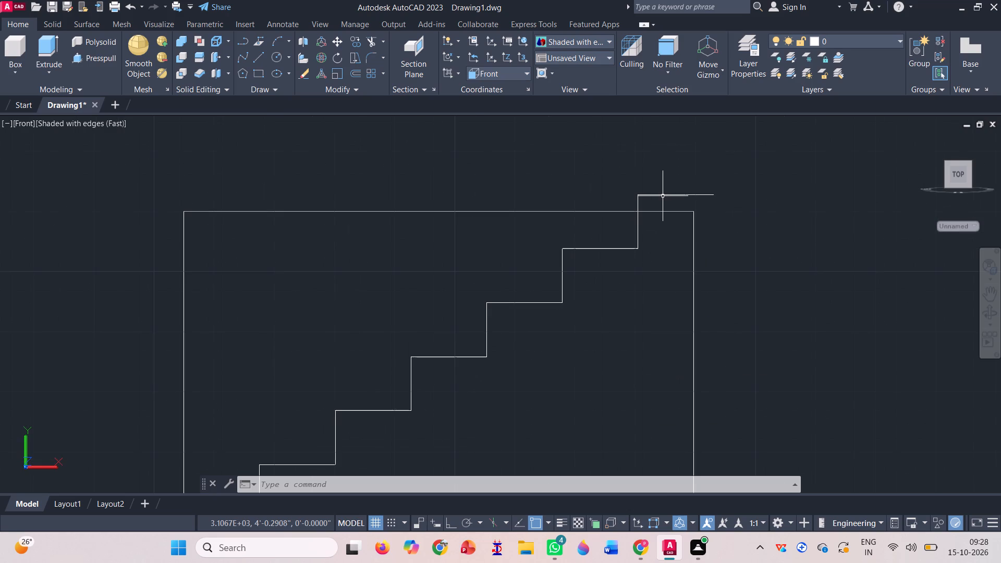
Trim the last riser at the outline's top edge and remove the tread standing above it.
left_click(372, 39)
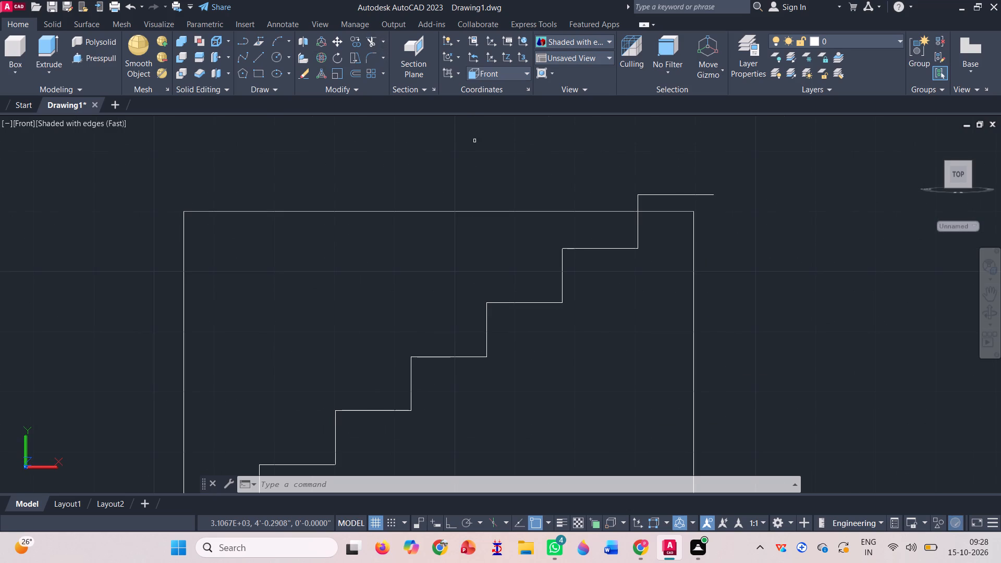
scroll(627, 209, "up", 2)
left_click(738, 156)
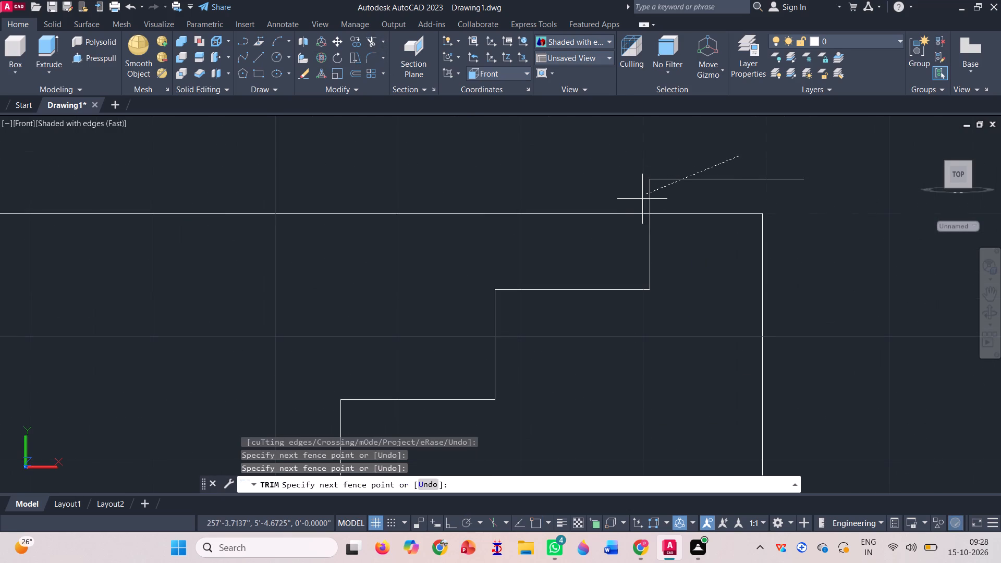
left_click(640, 200)
left_click(649, 197)
left_click(657, 175)
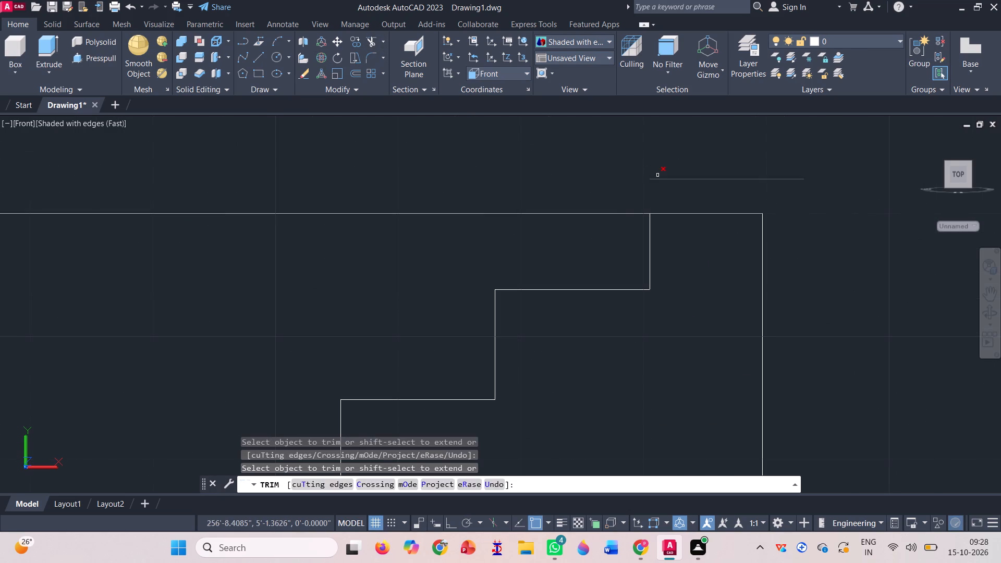
left_click(663, 186)
left_click(663, 177)
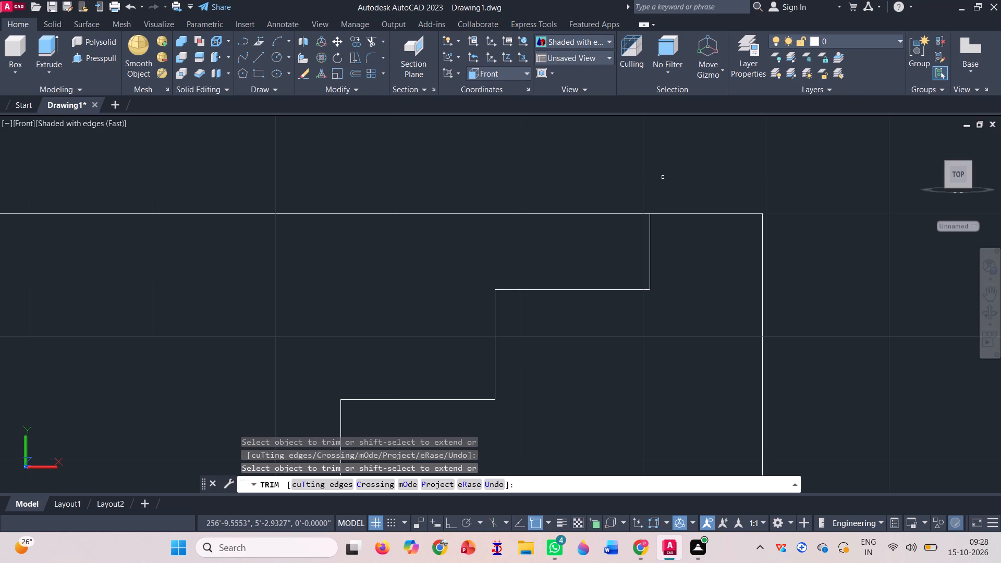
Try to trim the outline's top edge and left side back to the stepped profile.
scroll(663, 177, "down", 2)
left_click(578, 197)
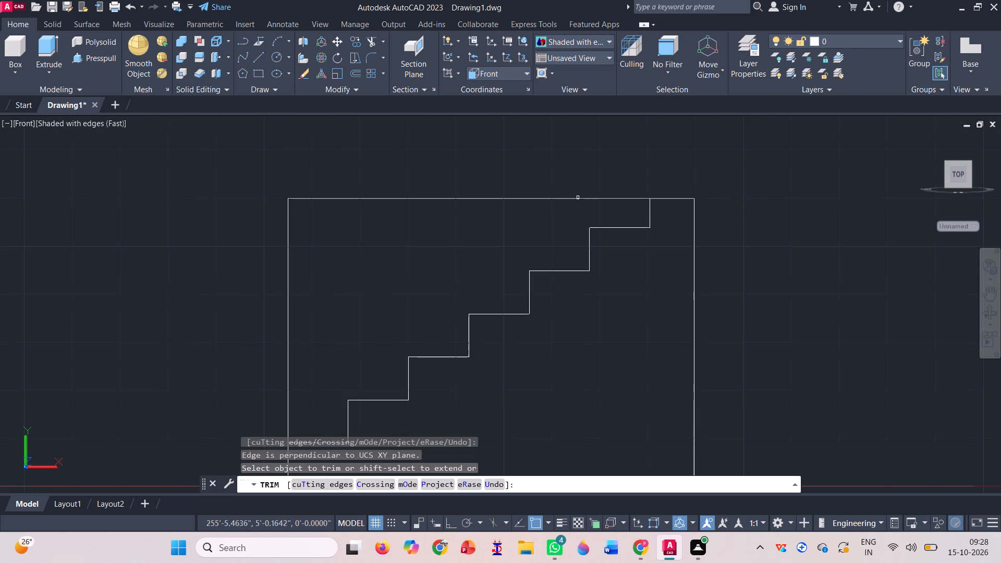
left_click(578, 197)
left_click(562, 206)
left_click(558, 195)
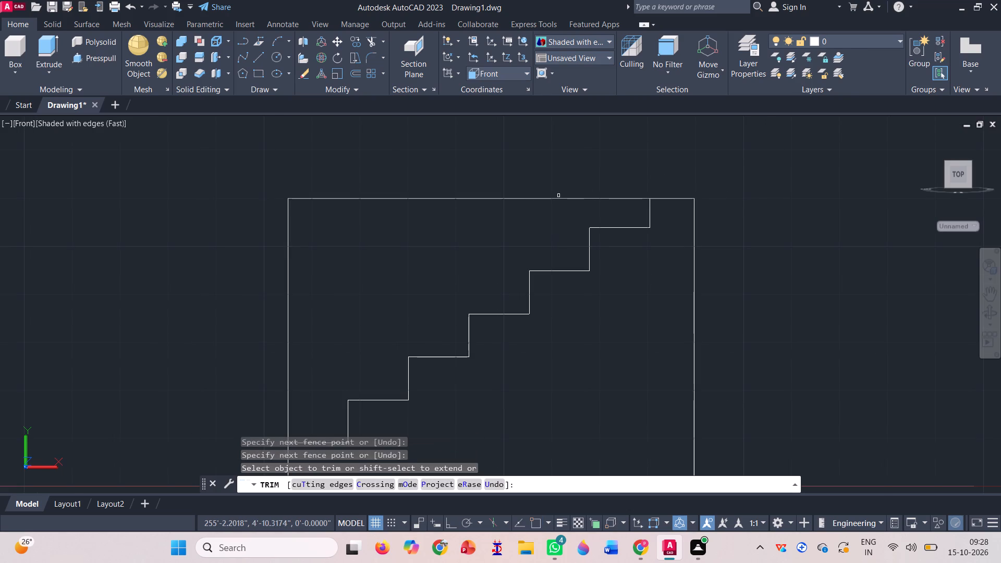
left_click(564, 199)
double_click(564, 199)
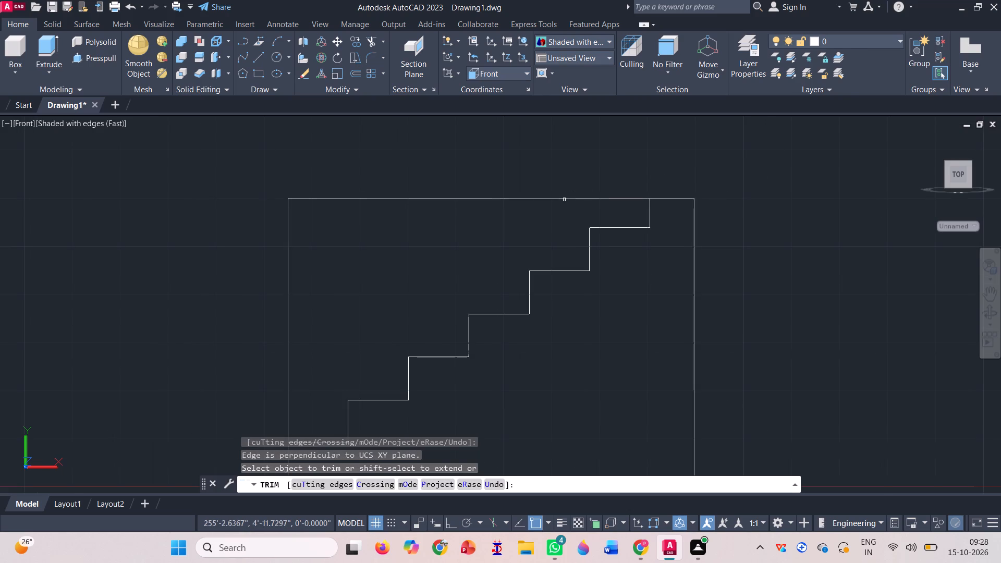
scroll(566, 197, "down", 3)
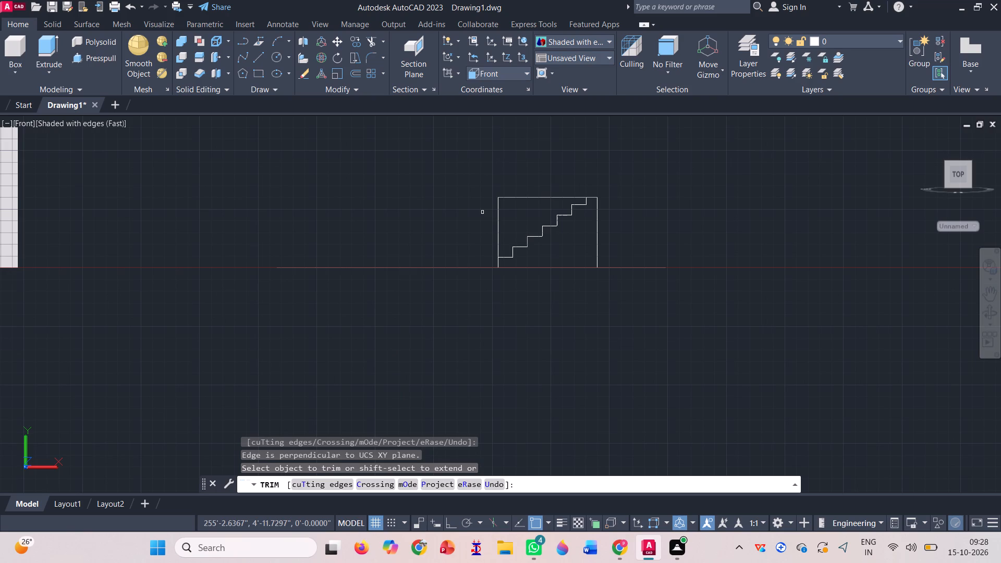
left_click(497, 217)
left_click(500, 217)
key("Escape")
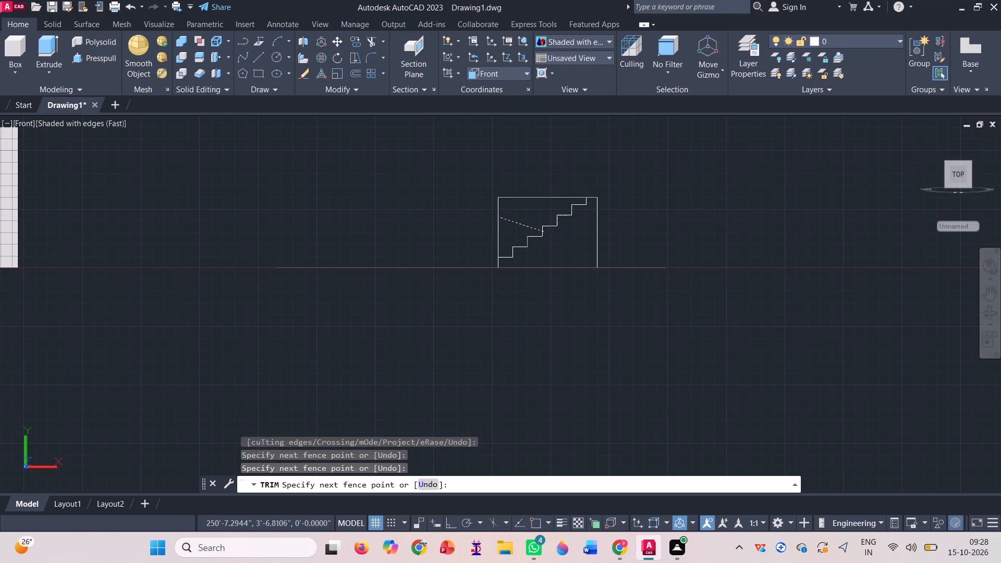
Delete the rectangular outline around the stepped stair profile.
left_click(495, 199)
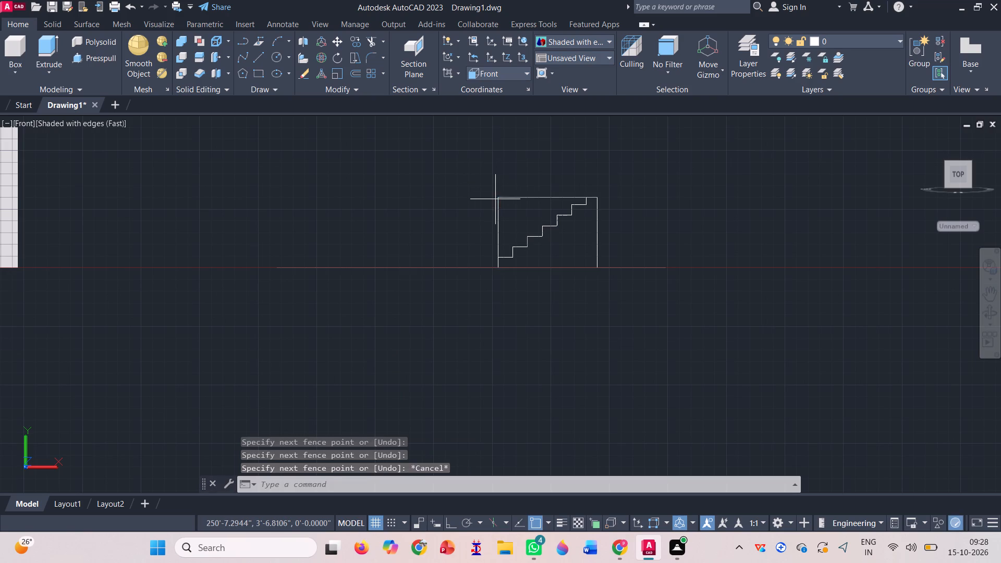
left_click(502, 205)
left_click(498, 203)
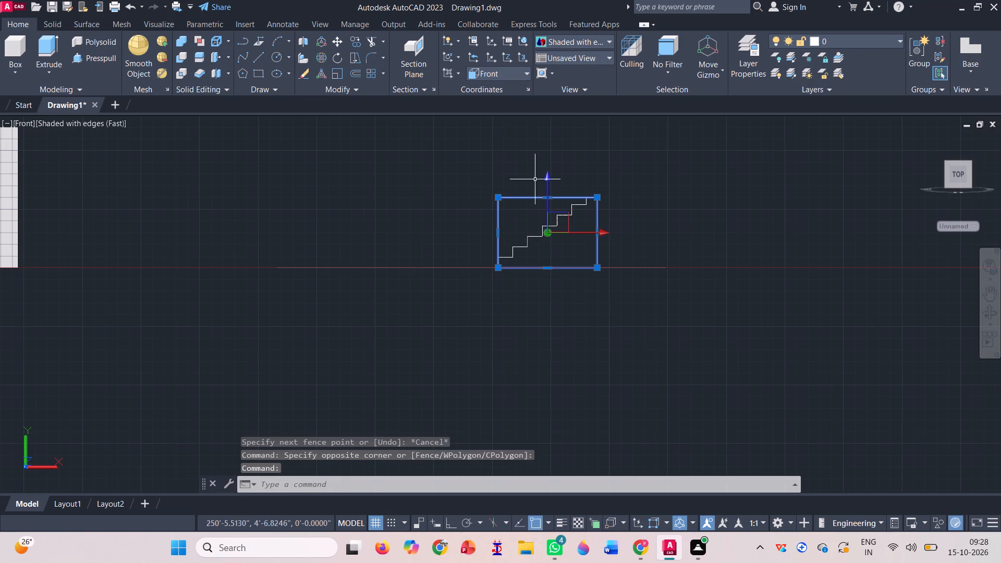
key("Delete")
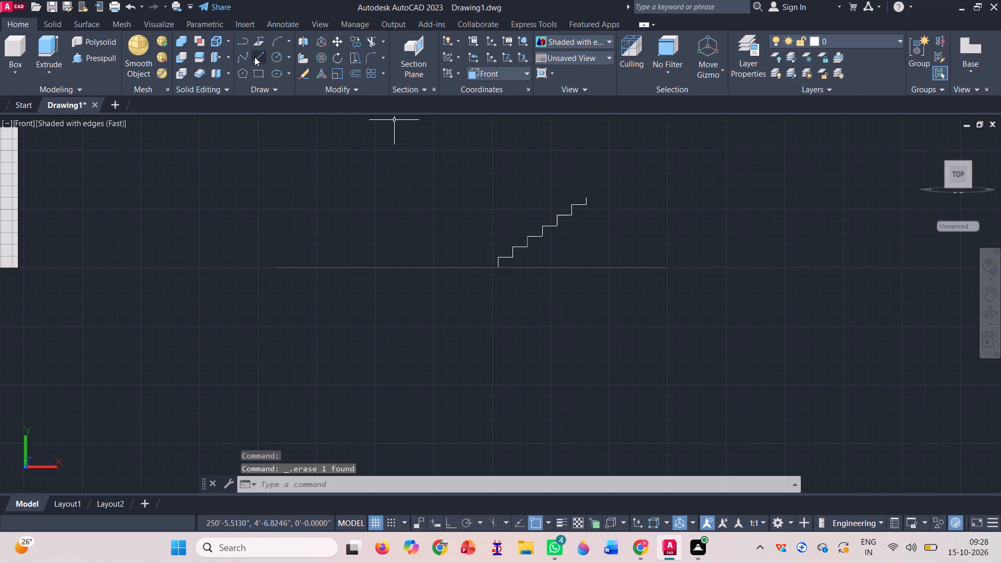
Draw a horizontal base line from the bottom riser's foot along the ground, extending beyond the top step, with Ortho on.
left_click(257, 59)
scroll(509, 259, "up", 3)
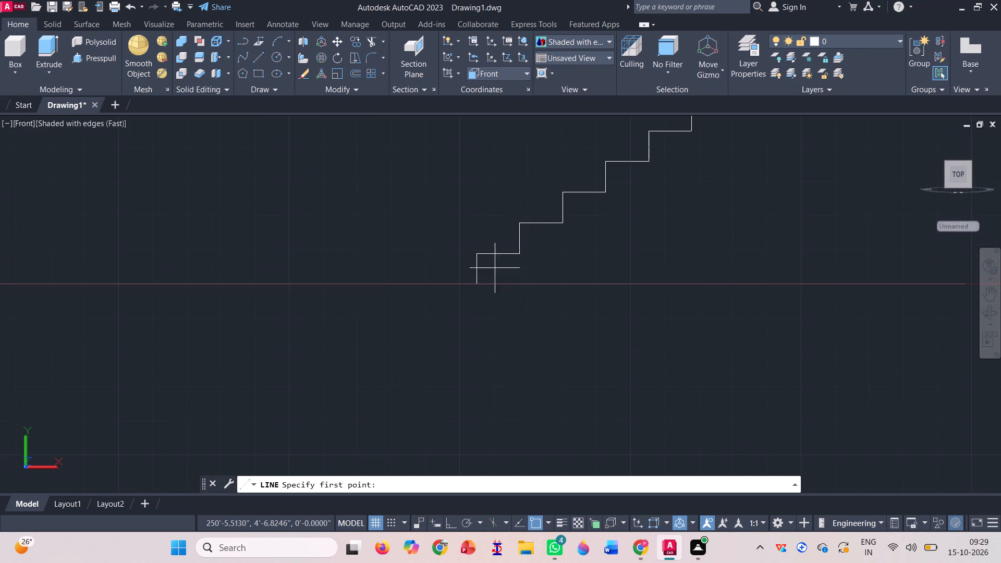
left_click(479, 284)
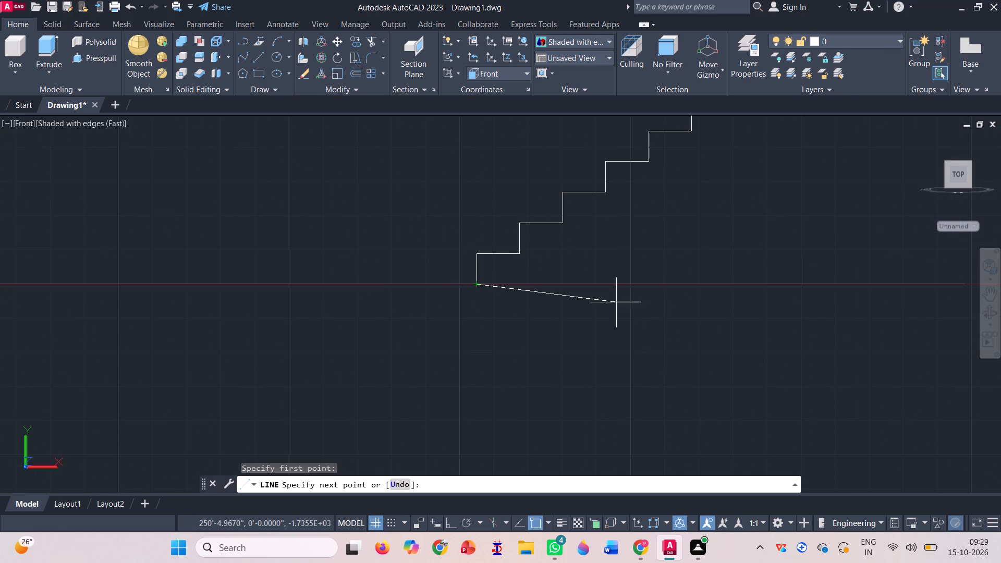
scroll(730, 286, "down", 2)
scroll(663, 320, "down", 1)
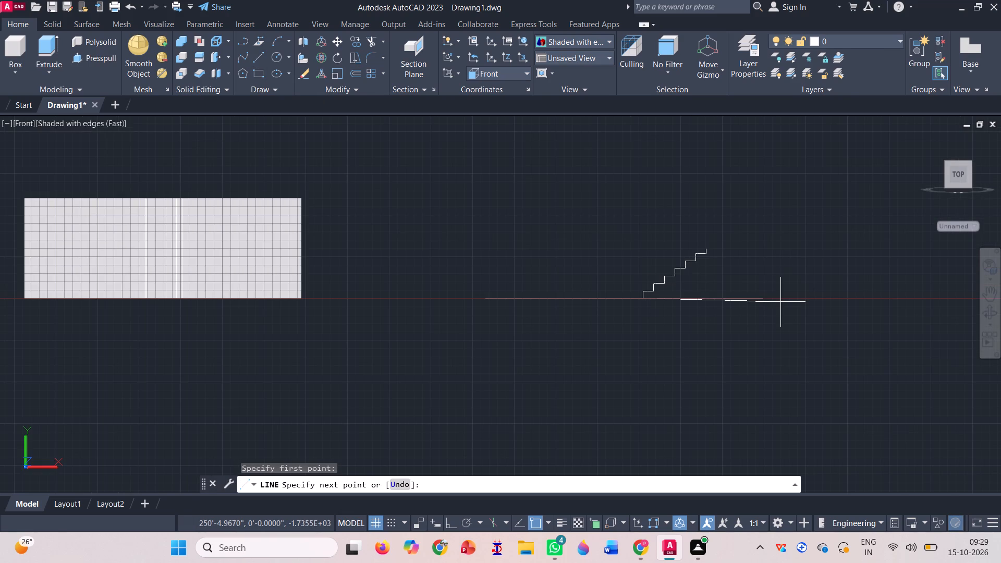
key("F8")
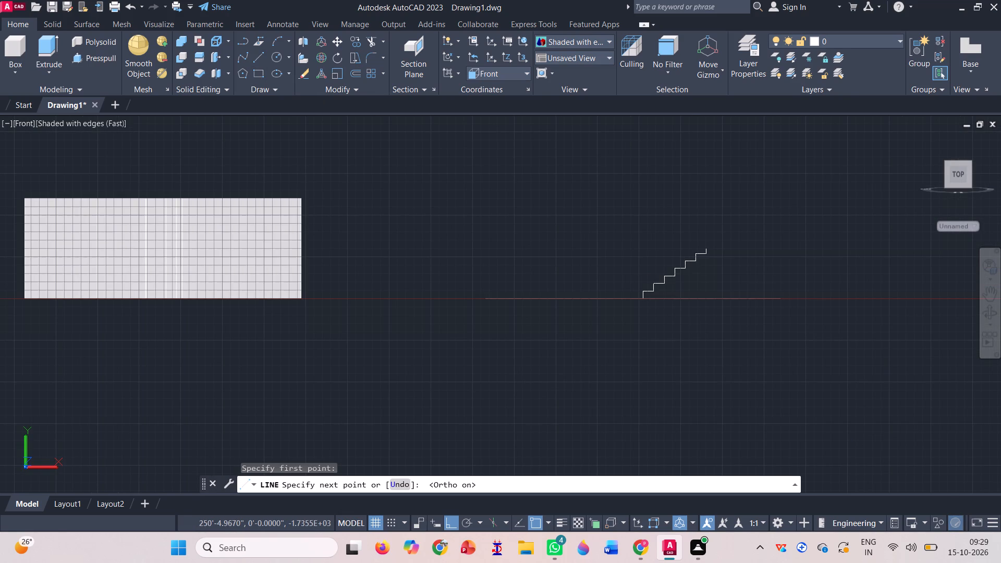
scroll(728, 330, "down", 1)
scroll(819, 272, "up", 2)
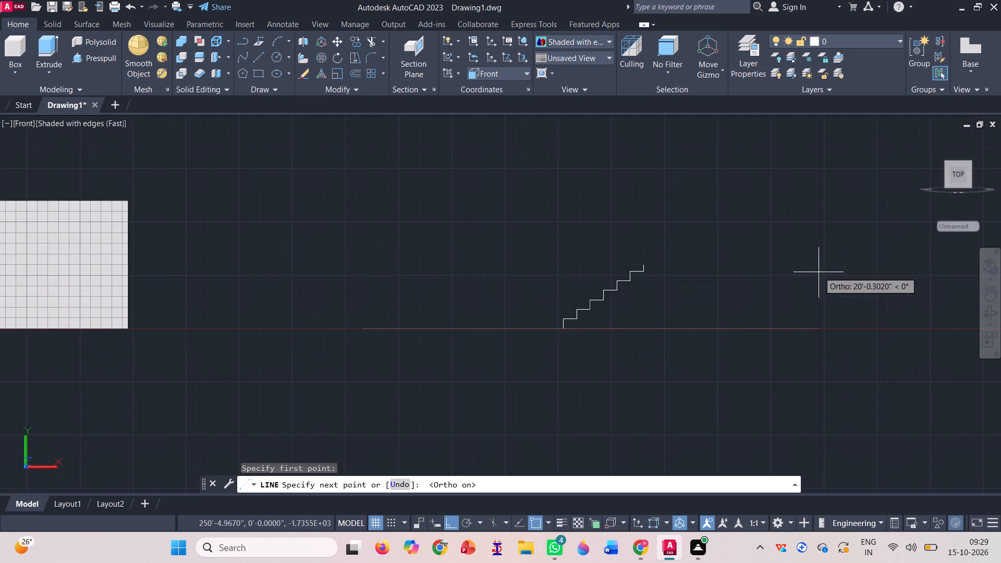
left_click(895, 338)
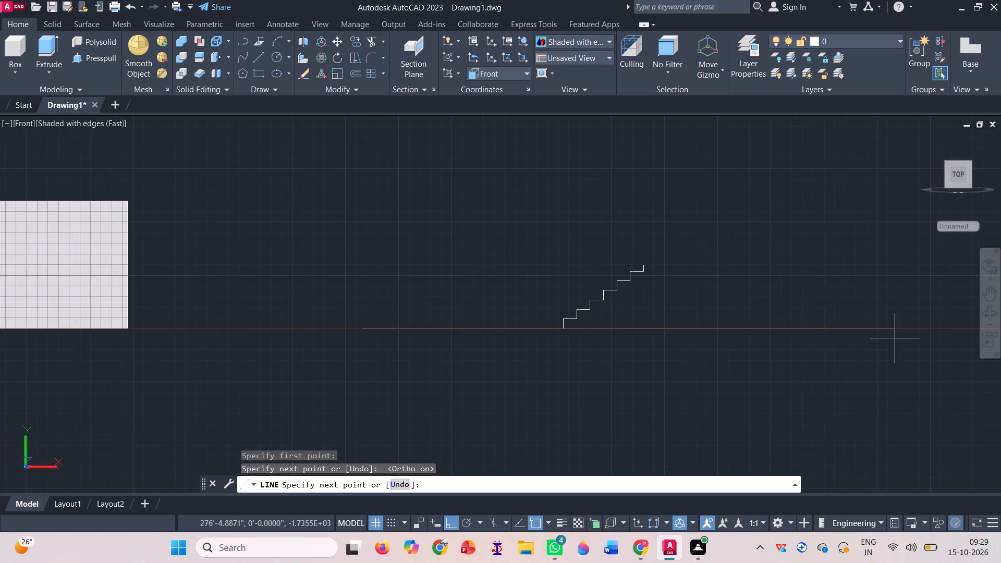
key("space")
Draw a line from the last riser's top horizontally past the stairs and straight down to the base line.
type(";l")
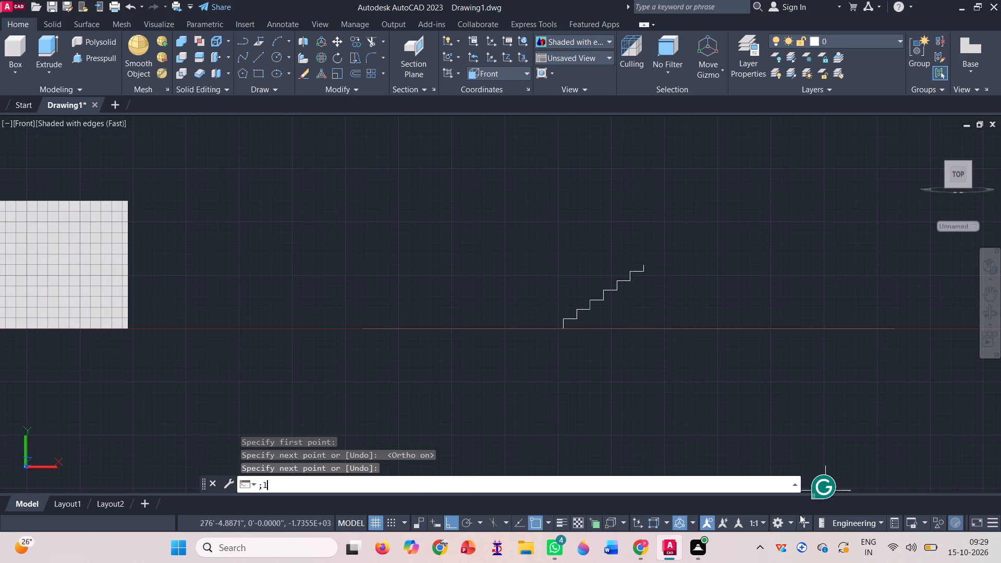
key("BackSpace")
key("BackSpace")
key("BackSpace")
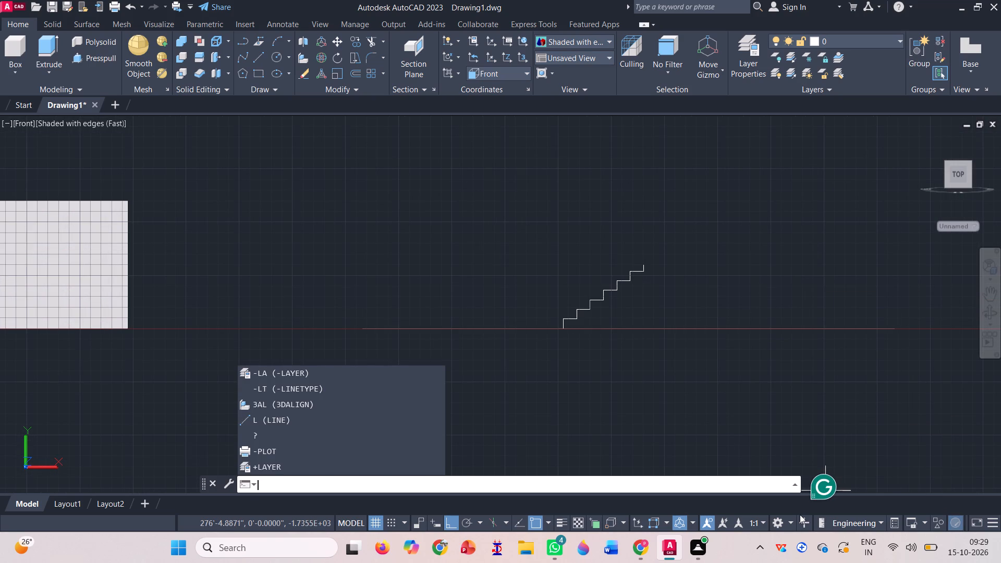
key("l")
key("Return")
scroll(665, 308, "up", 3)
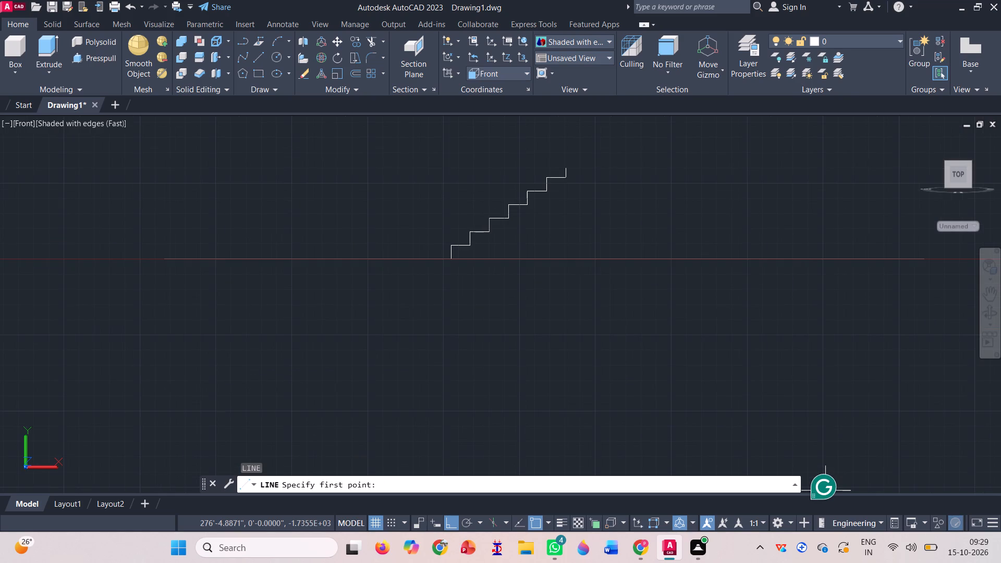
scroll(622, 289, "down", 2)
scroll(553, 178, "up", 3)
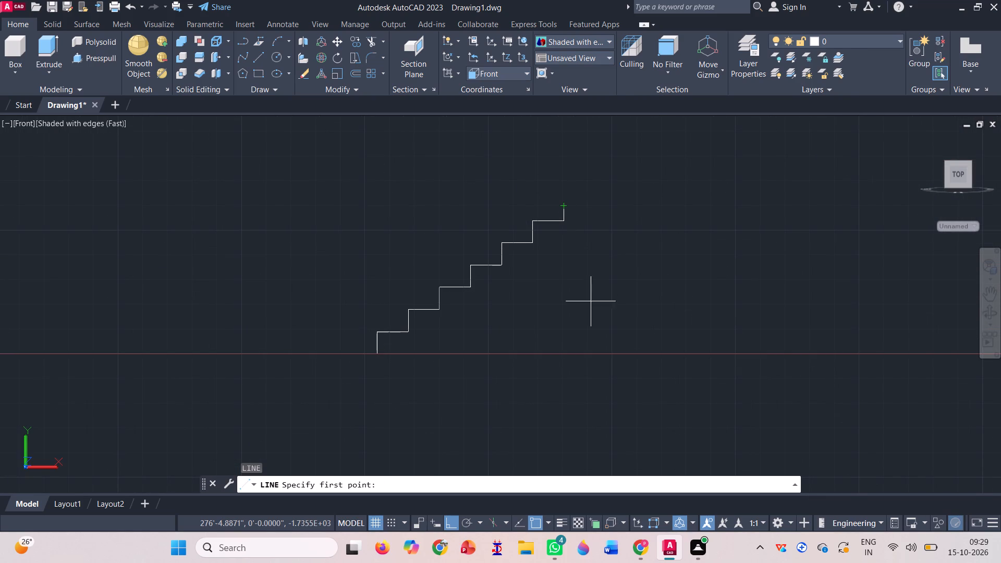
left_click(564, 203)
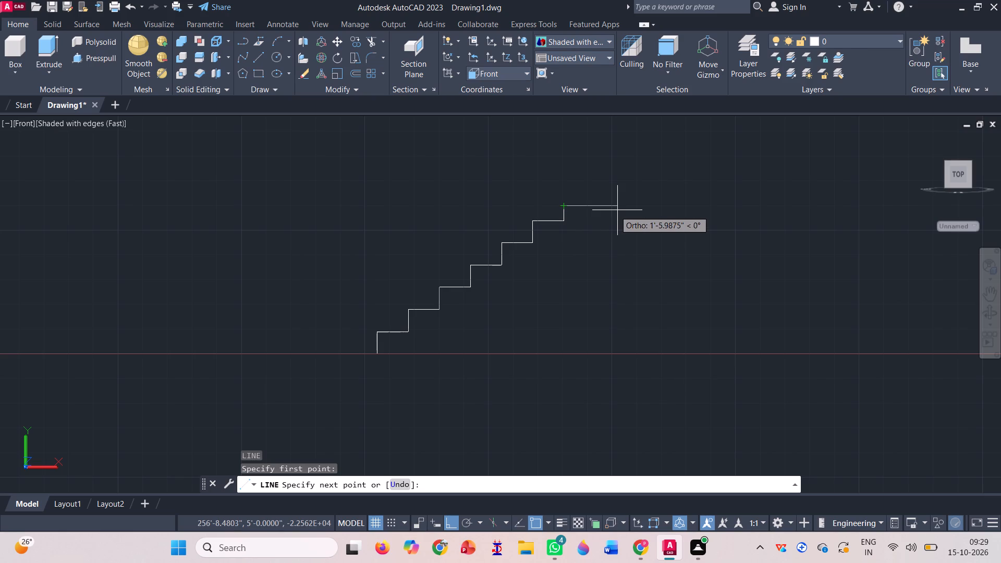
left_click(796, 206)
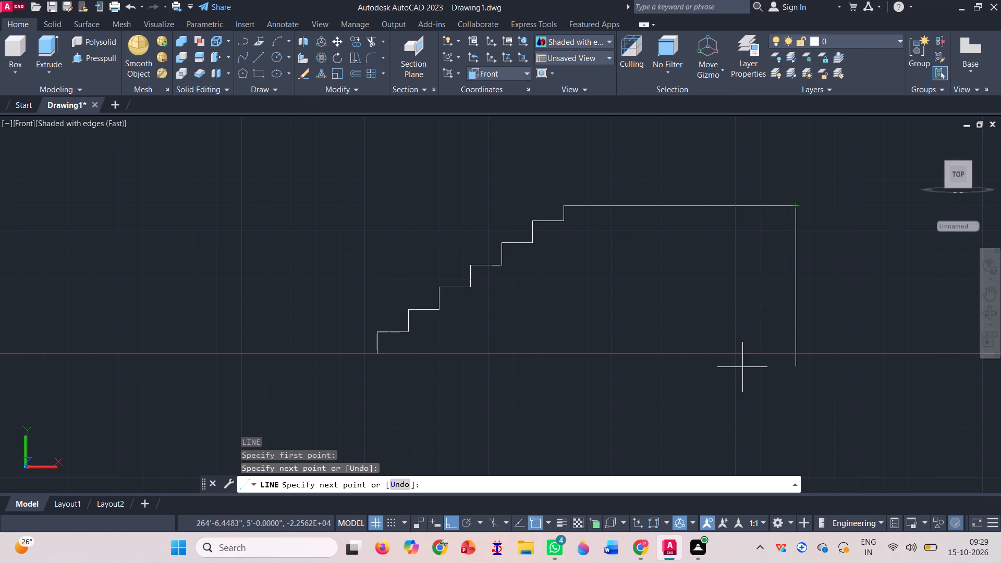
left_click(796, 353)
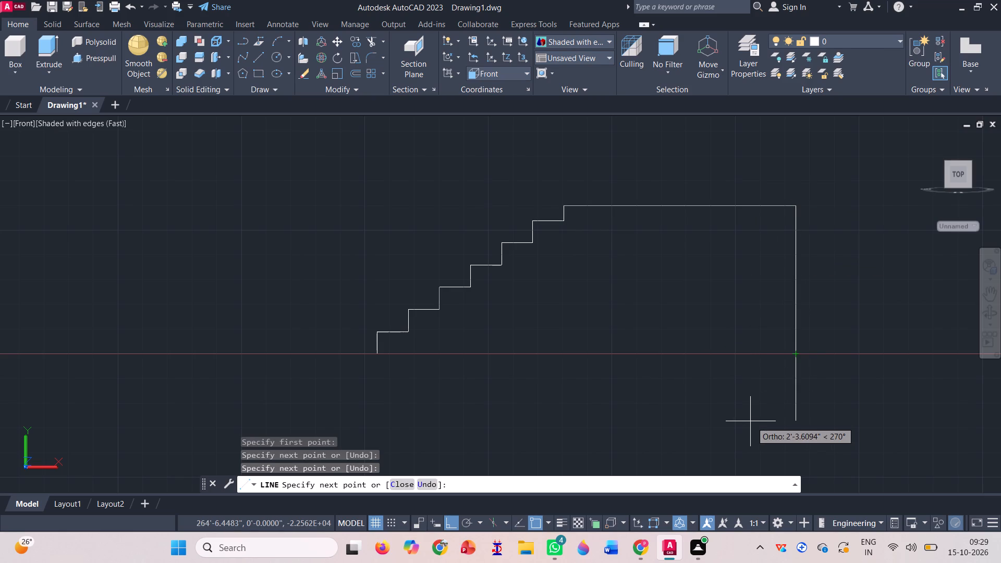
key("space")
Orbit the model to examine how the stair profile's lines lie in 3D relative to the building.
scroll(684, 295, "down", 3)
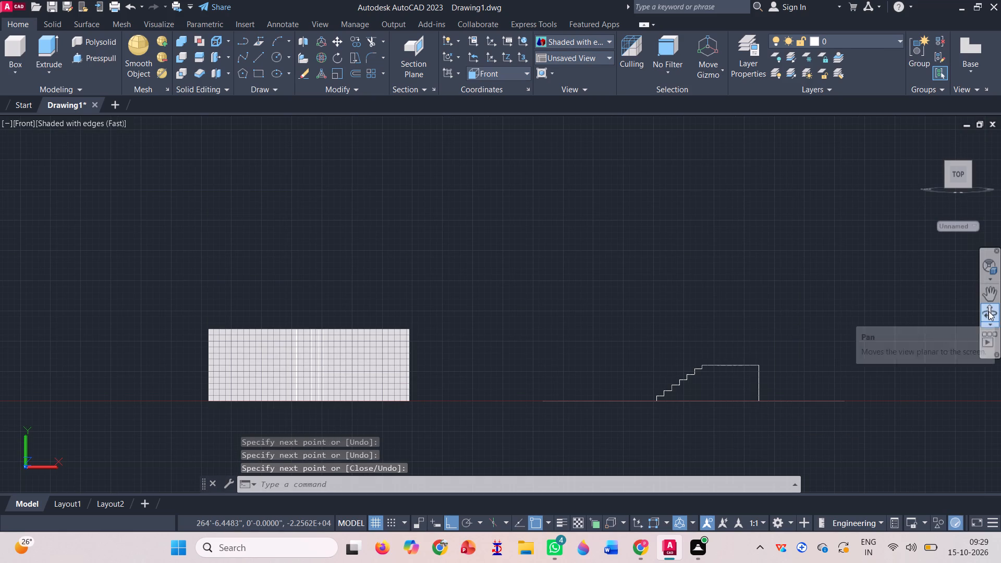
left_click(988, 311)
left_click_drag(712, 314, 704, 332)
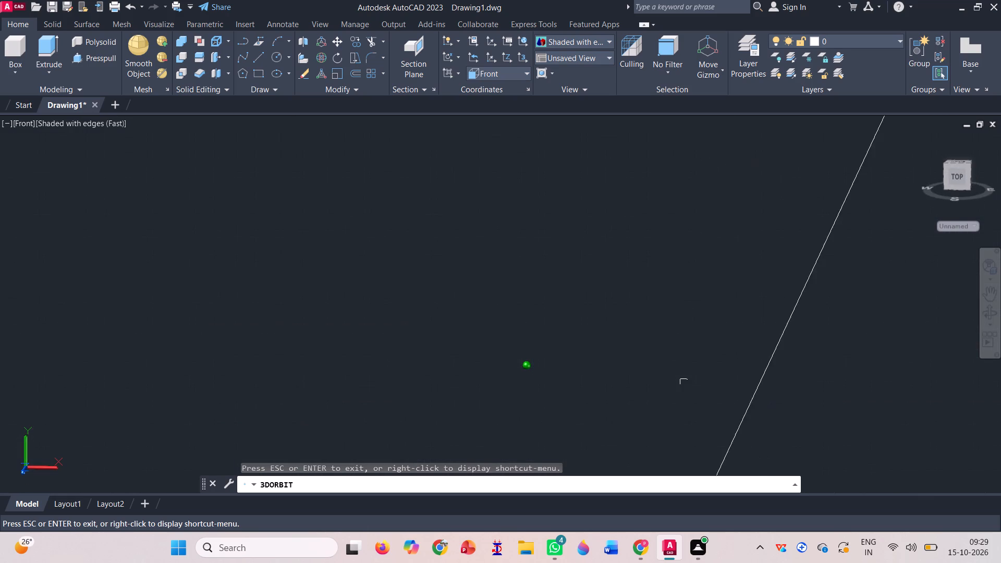
left_click_drag(704, 332, 703, 313)
scroll(681, 277, "down", 12)
left_click_drag(568, 373, 571, 379)
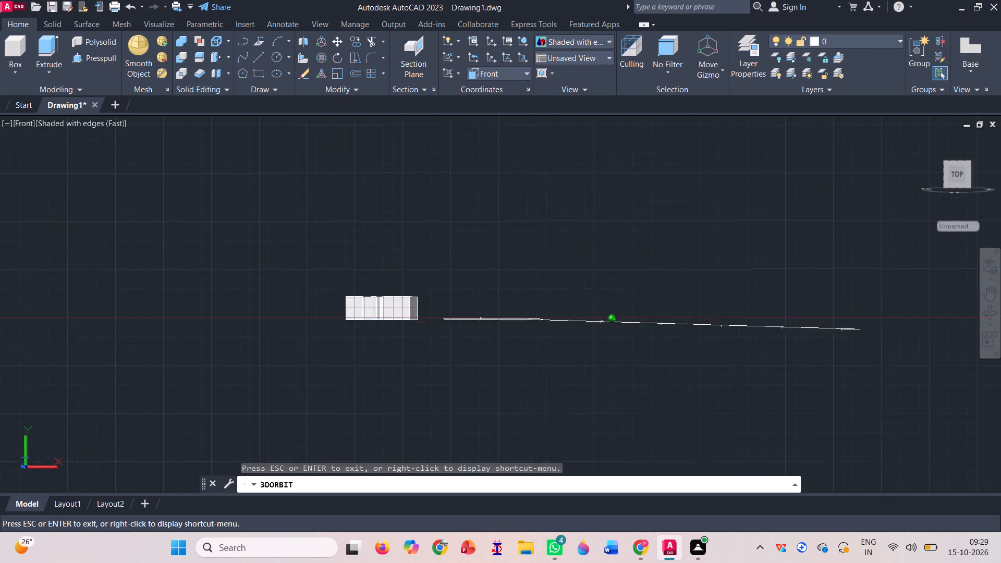
left_click_drag(571, 379, 611, 297)
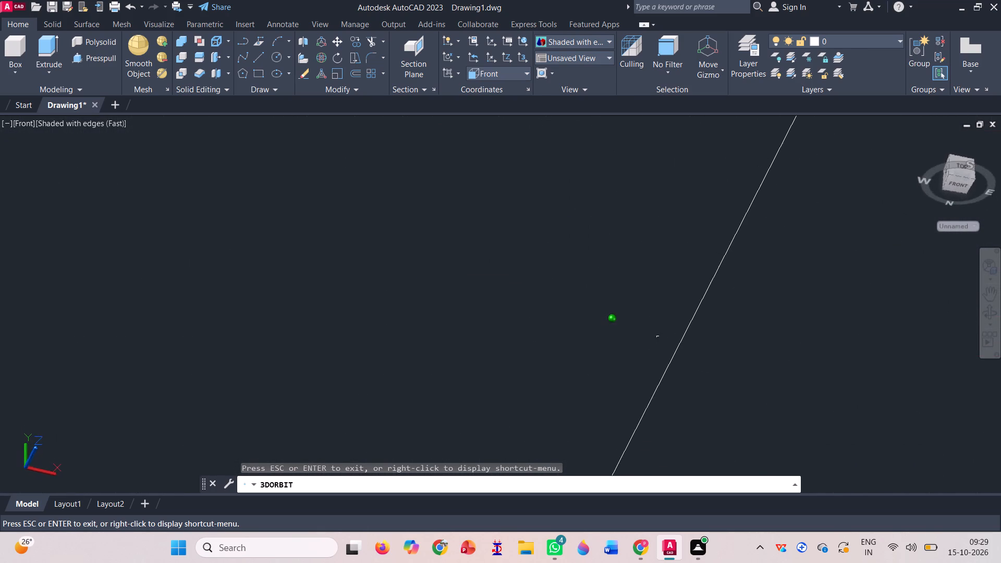
left_click_drag(611, 297, 648, 337)
scroll(648, 337, "down", 20)
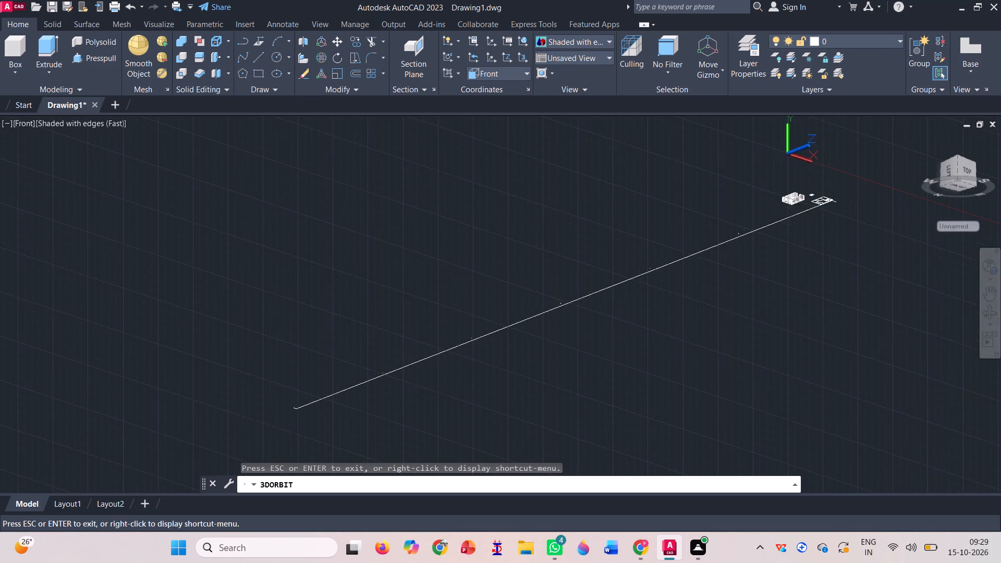
scroll(519, 288, "down", 4)
left_click_drag(644, 339, 655, 322)
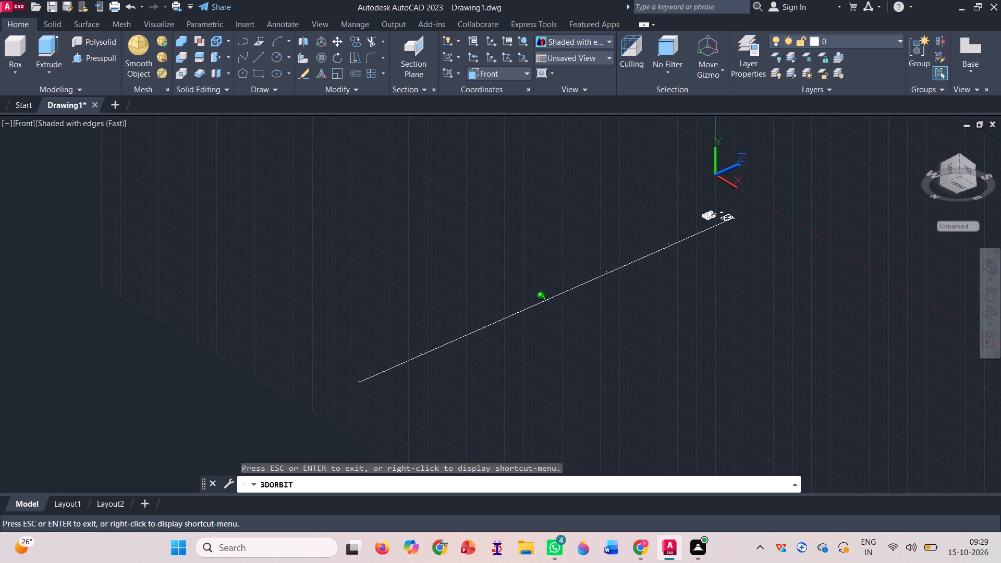
left_click_drag(655, 322, 599, 370)
key("Escape")
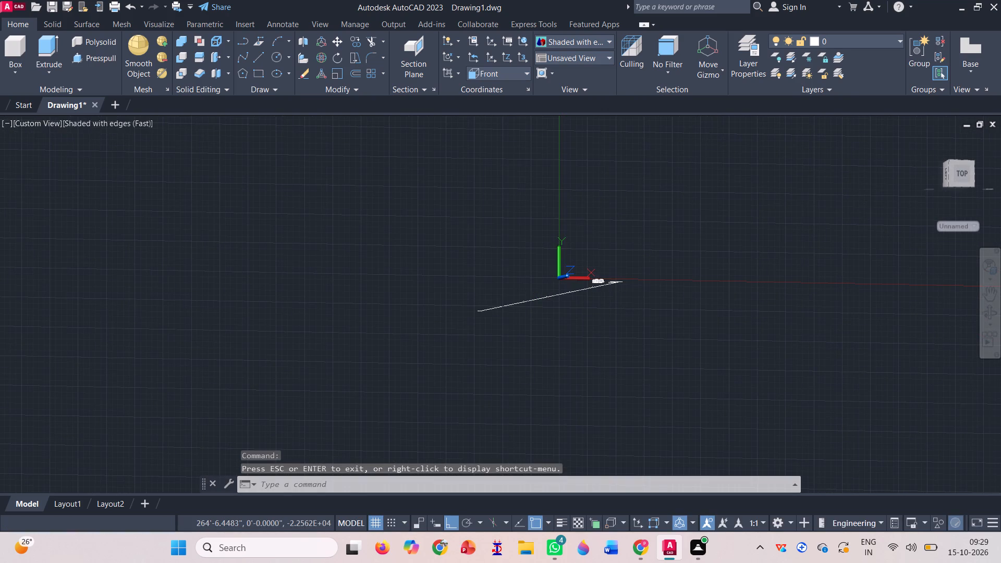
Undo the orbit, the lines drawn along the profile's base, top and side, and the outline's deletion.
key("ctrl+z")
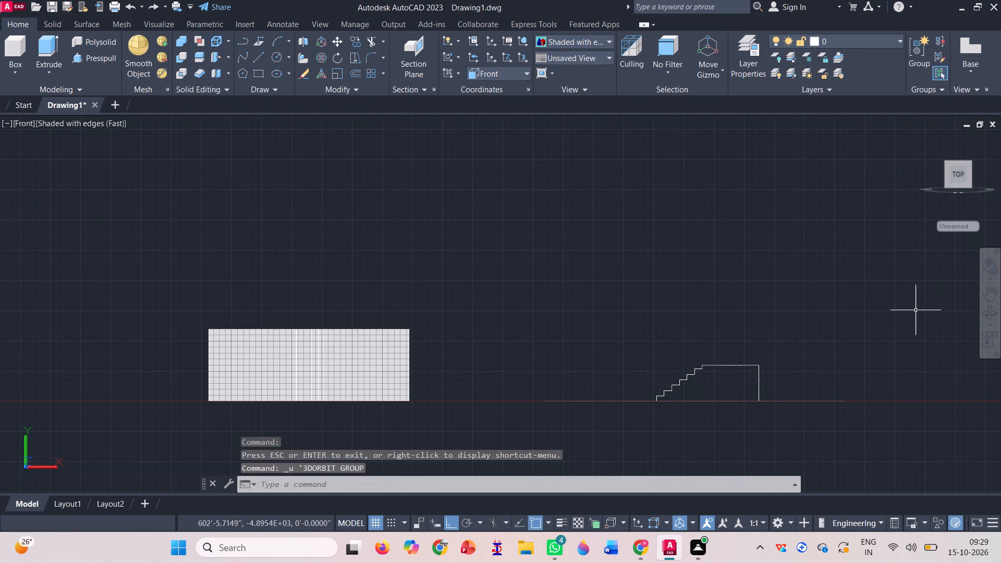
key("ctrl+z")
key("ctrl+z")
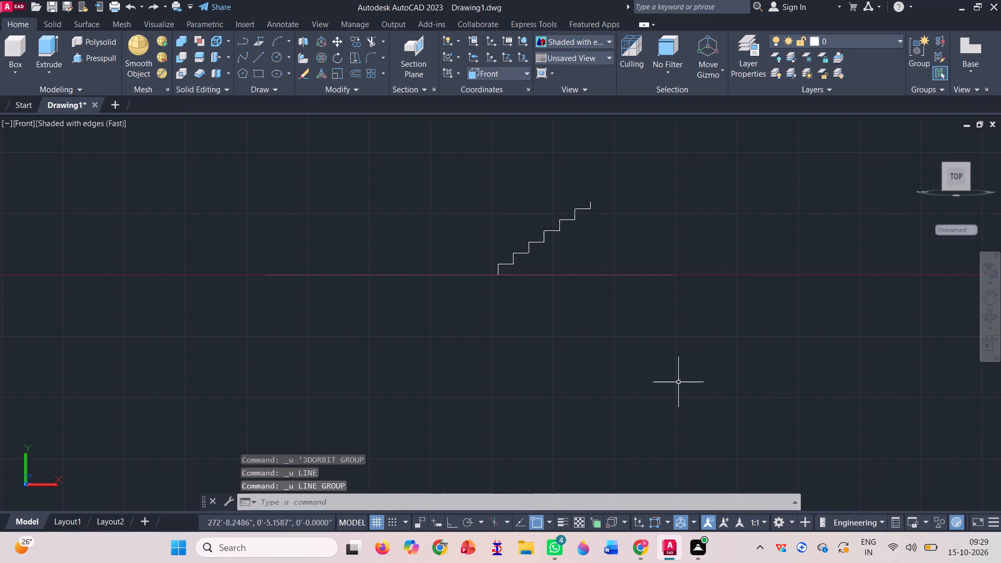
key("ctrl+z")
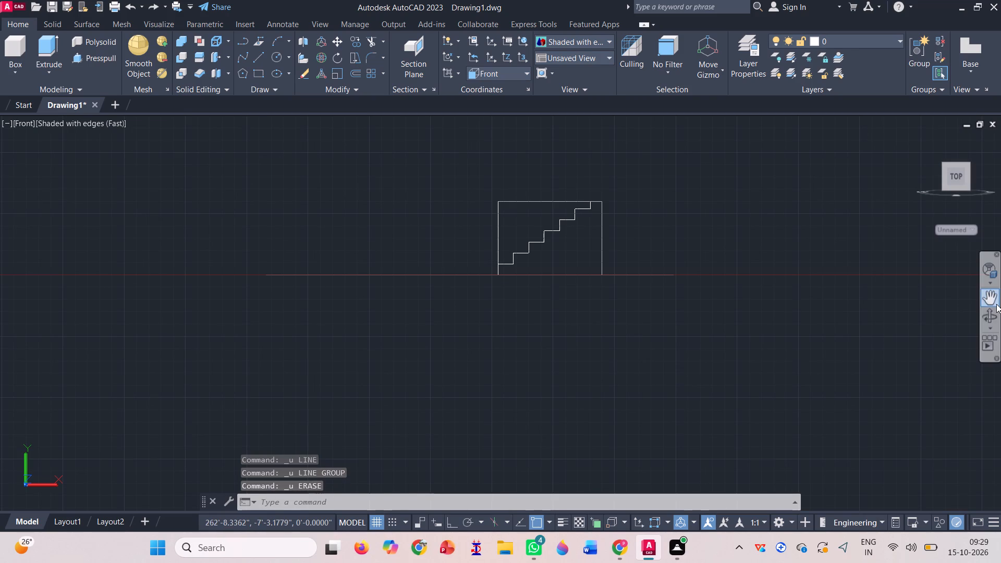
Orbit around the outlined stair profile to examine it in 3D, and return to the front view.
left_click(985, 314)
left_click_drag(594, 331, 589, 317)
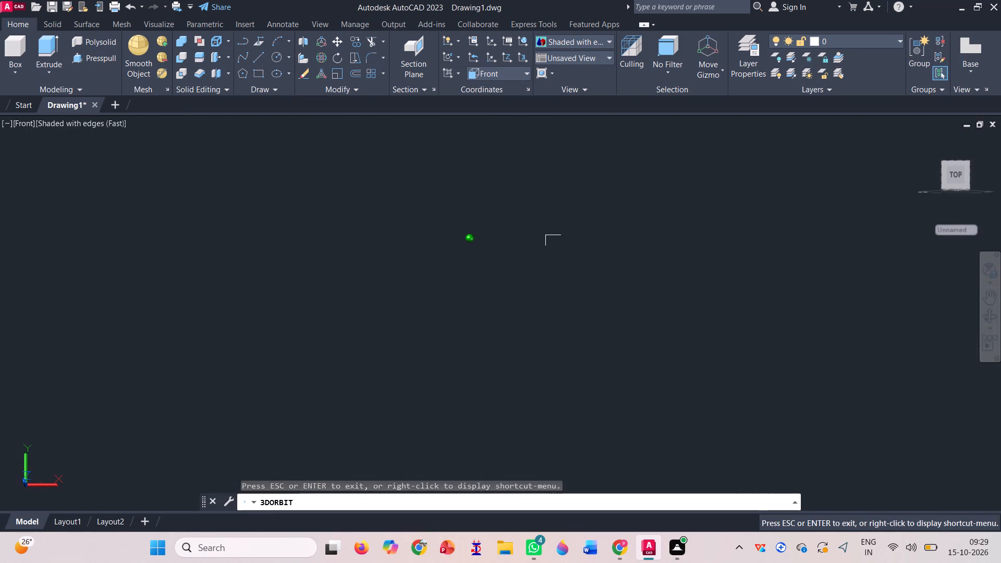
left_click_drag(589, 317, 550, 233)
scroll(568, 255, "down", 5)
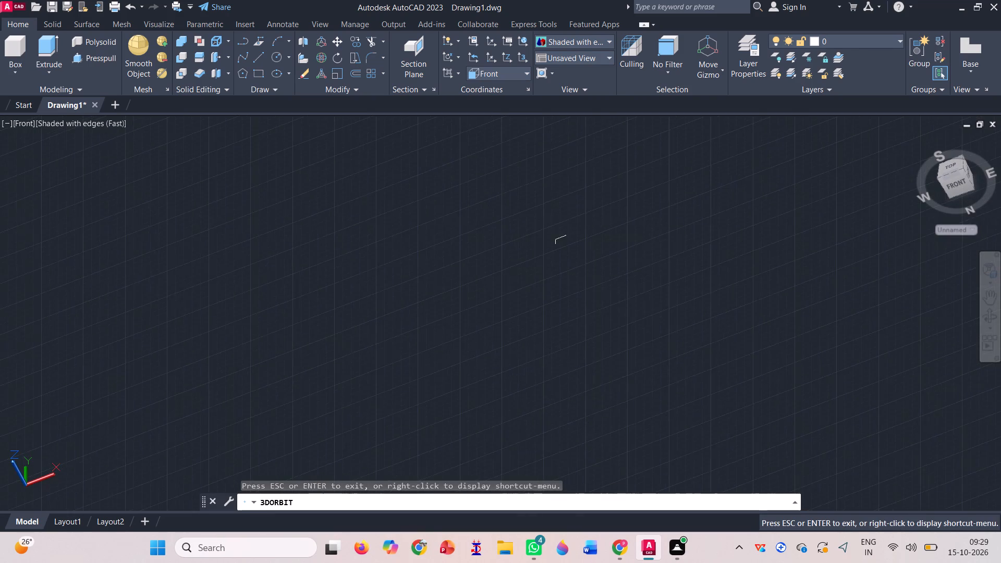
scroll(571, 254, "down", 20)
scroll(571, 254, "down", 2)
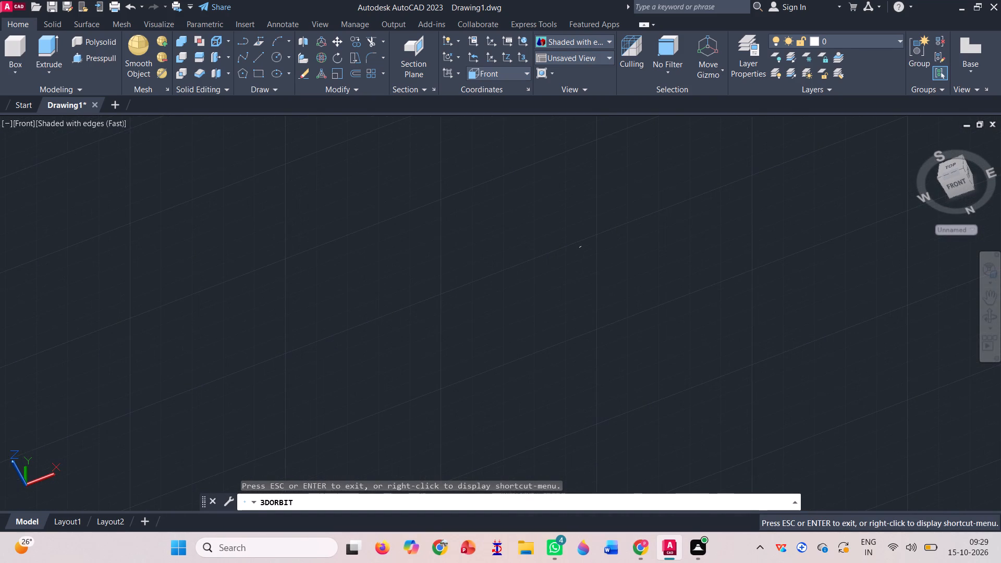
key("ctrl+z")
key("Escape")
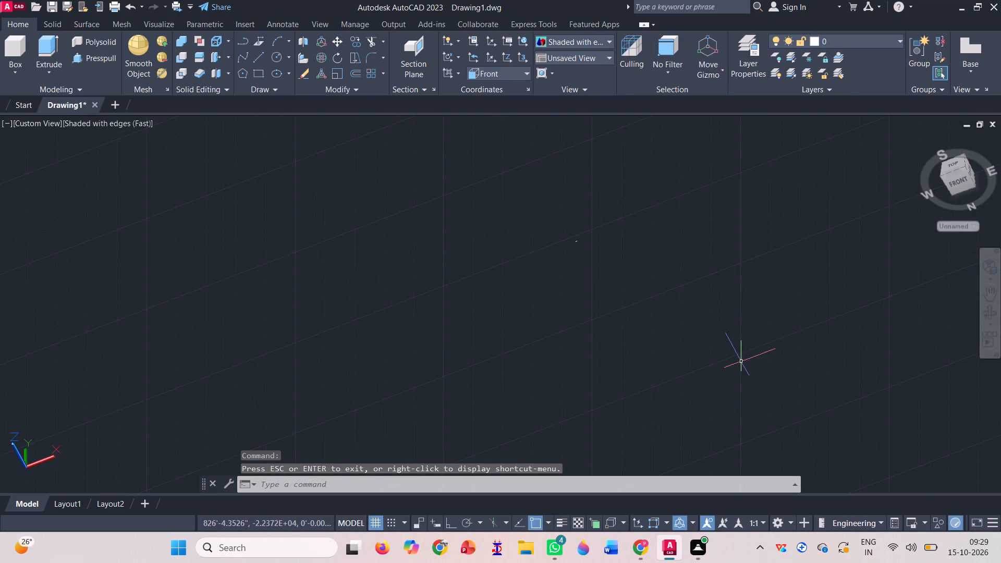
key("ctrl+z")
Join the treads and risers of the front-view stair profile.
scroll(561, 197, "up", 1)
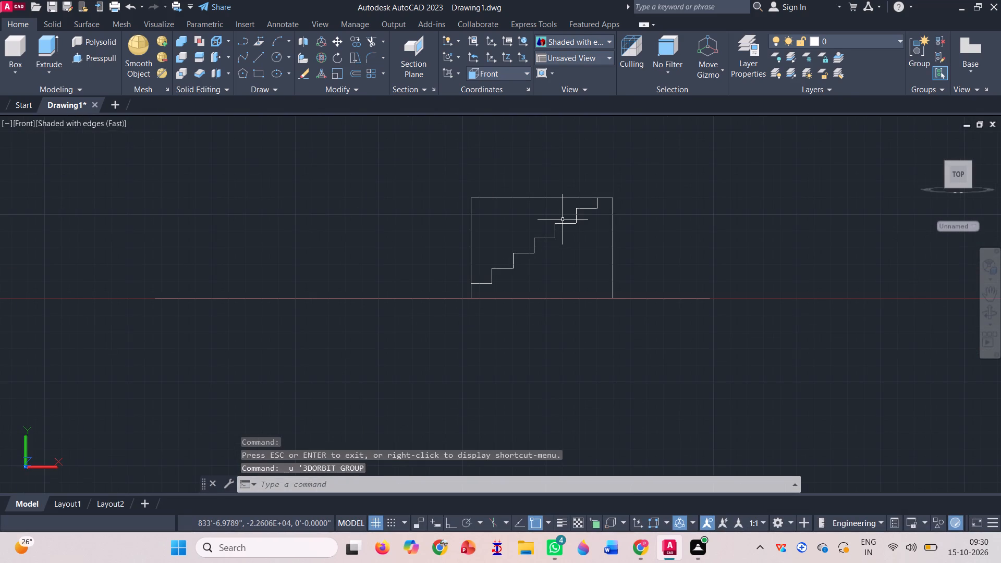
left_click(565, 223)
left_click(533, 232)
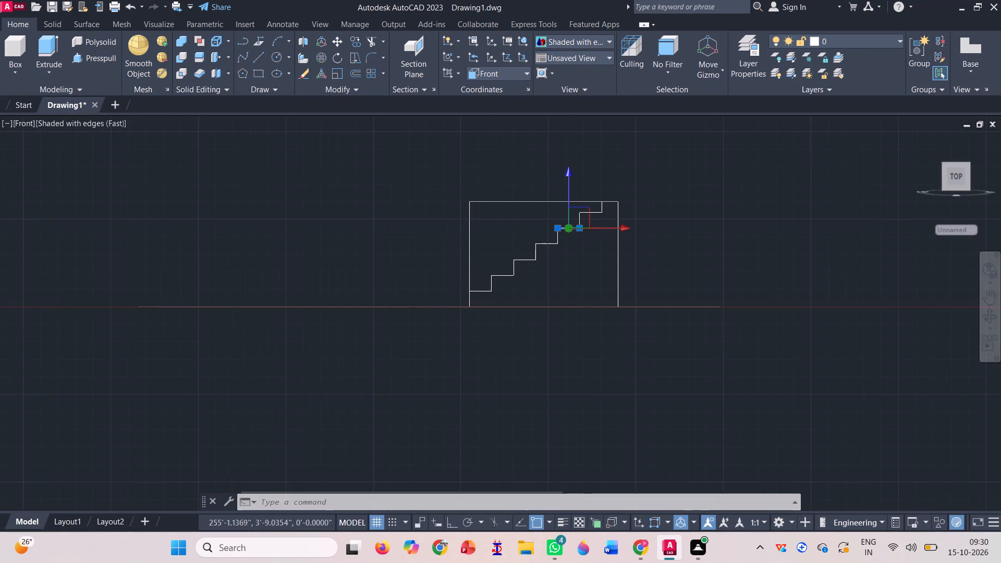
left_click(568, 260)
scroll(569, 238, "up", 5)
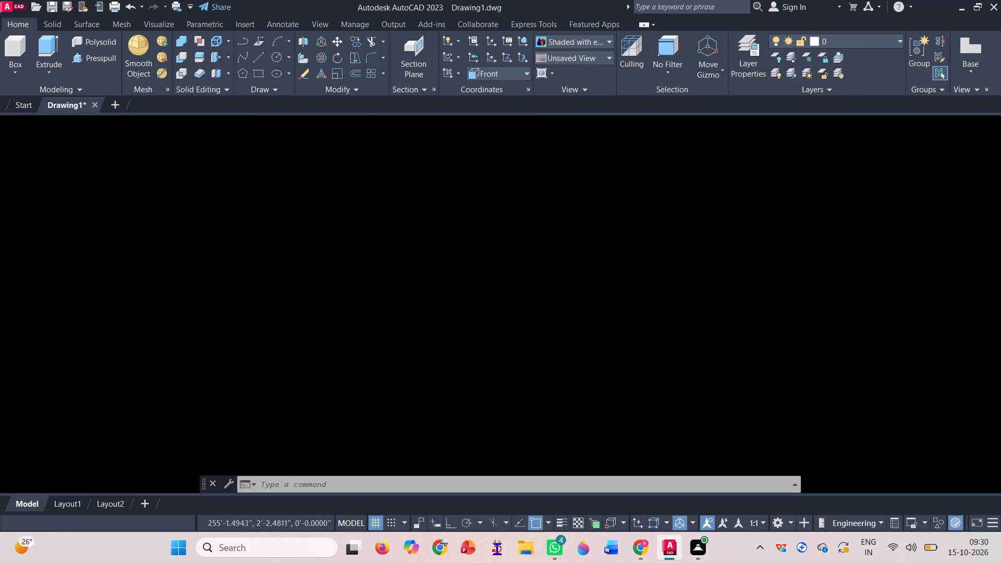
scroll(582, 257, "down", 3)
scroll(542, 288, "up", 2)
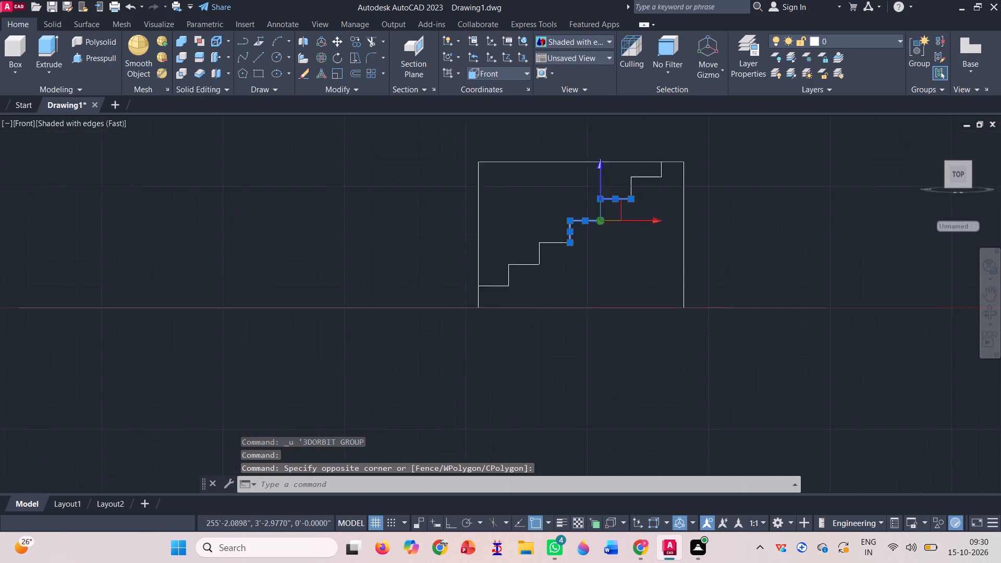
scroll(542, 288, "up", 1)
left_click(542, 286)
left_click(500, 210)
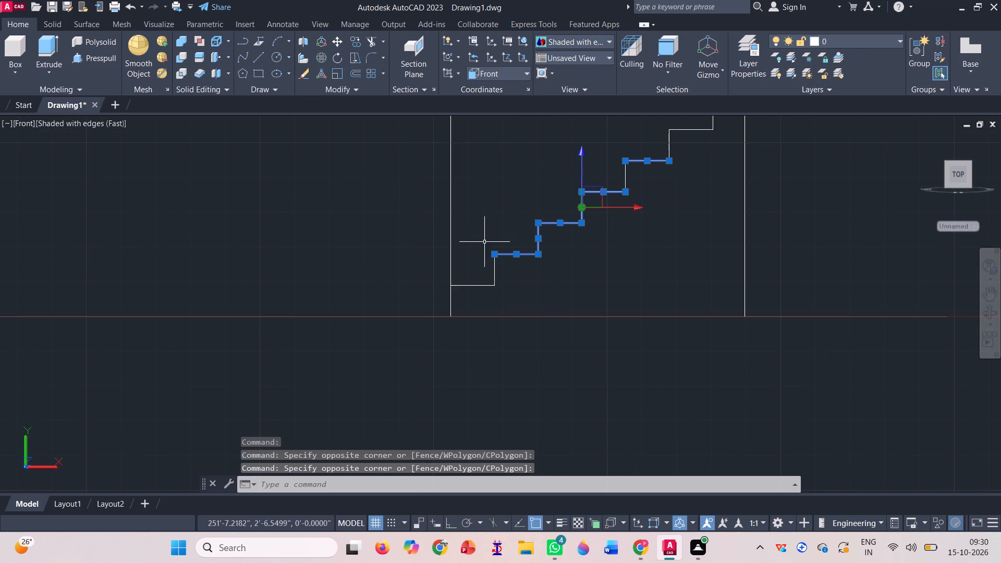
left_click(511, 293)
left_click(483, 276)
scroll(483, 278, "down", 3)
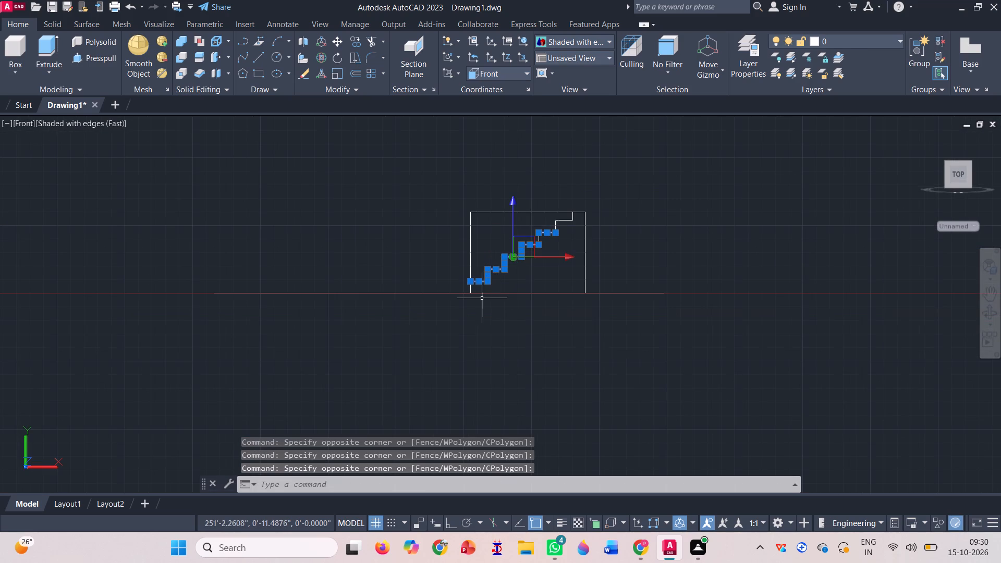
scroll(577, 216, "up", 3)
left_click(588, 231)
left_click(538, 218)
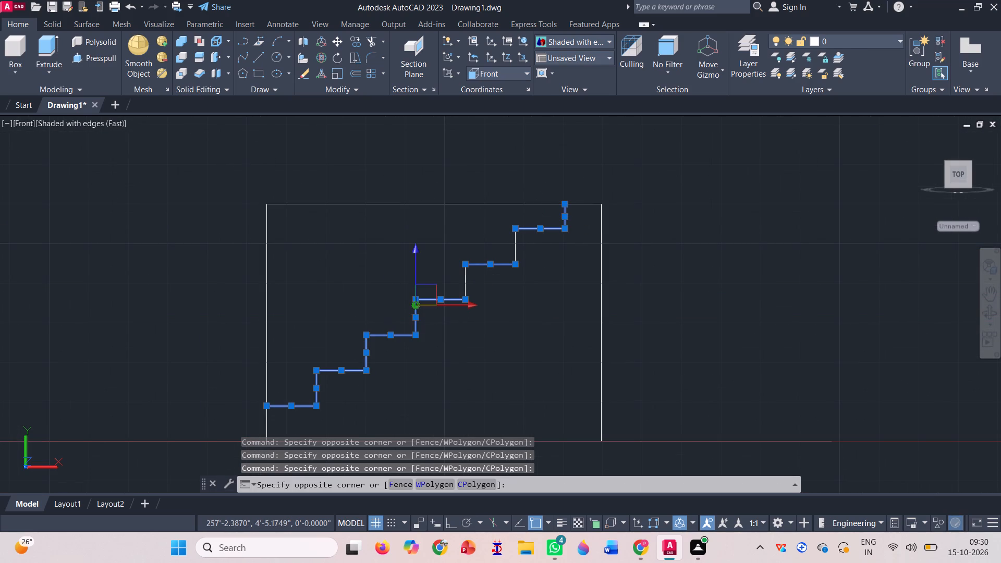
left_click(520, 255)
left_click(488, 232)
scroll(476, 276, "up", 3)
left_click(476, 281)
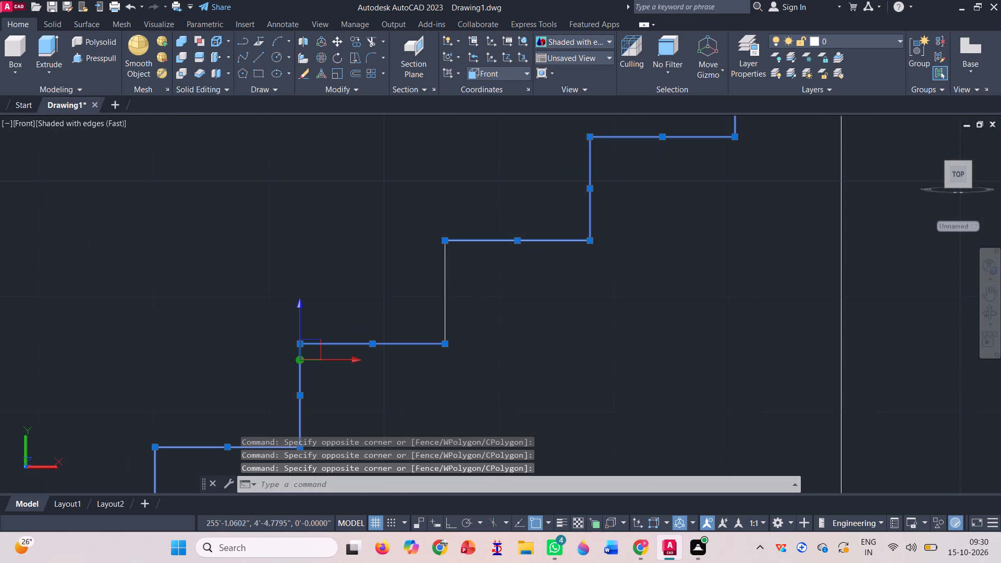
left_click(422, 270)
scroll(455, 269, "down", 3)
key("j")
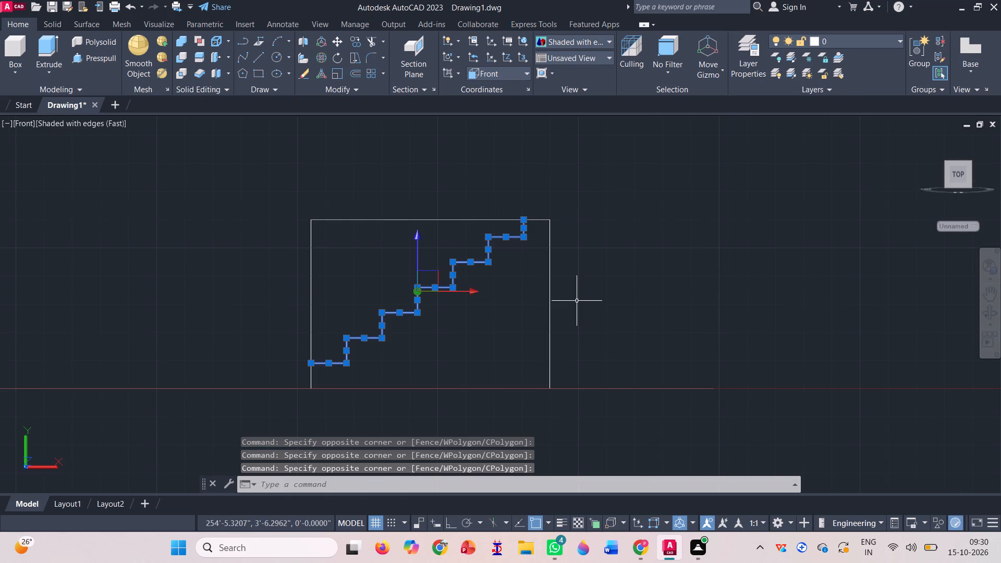
key("Return")
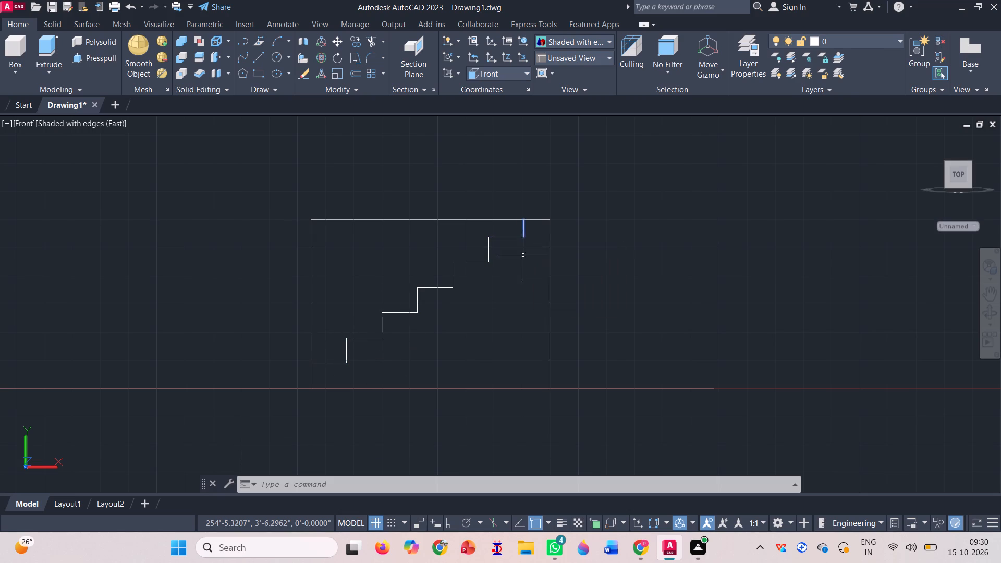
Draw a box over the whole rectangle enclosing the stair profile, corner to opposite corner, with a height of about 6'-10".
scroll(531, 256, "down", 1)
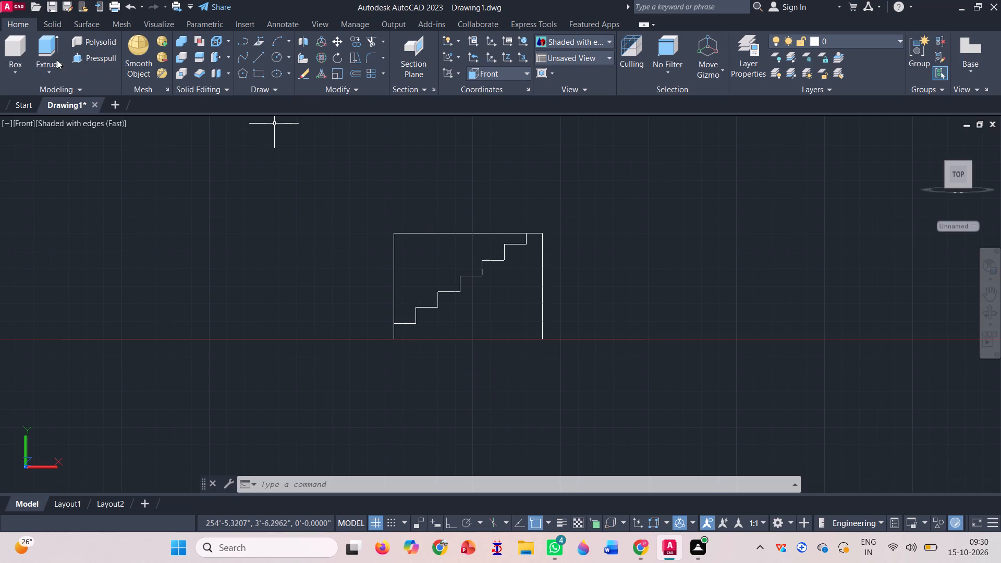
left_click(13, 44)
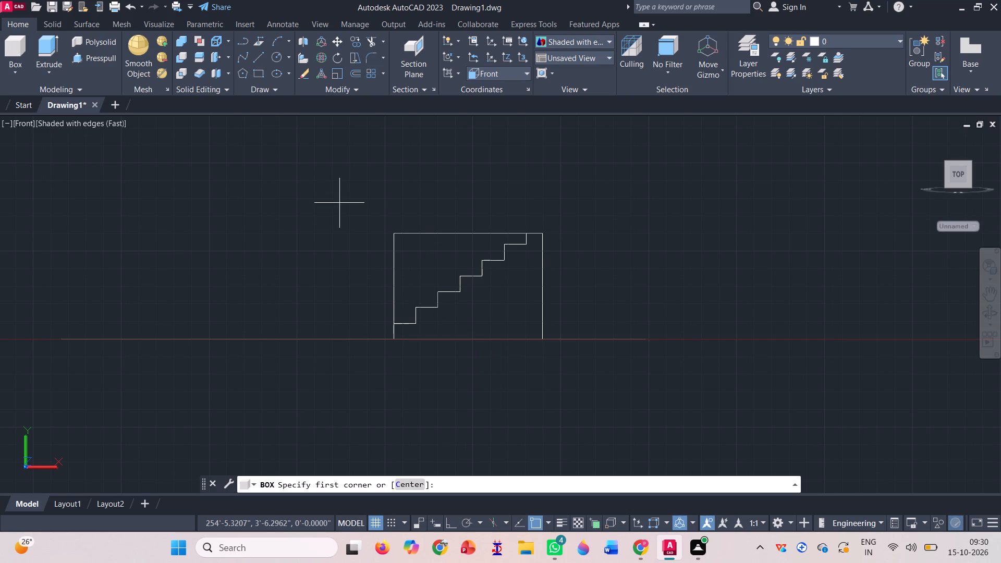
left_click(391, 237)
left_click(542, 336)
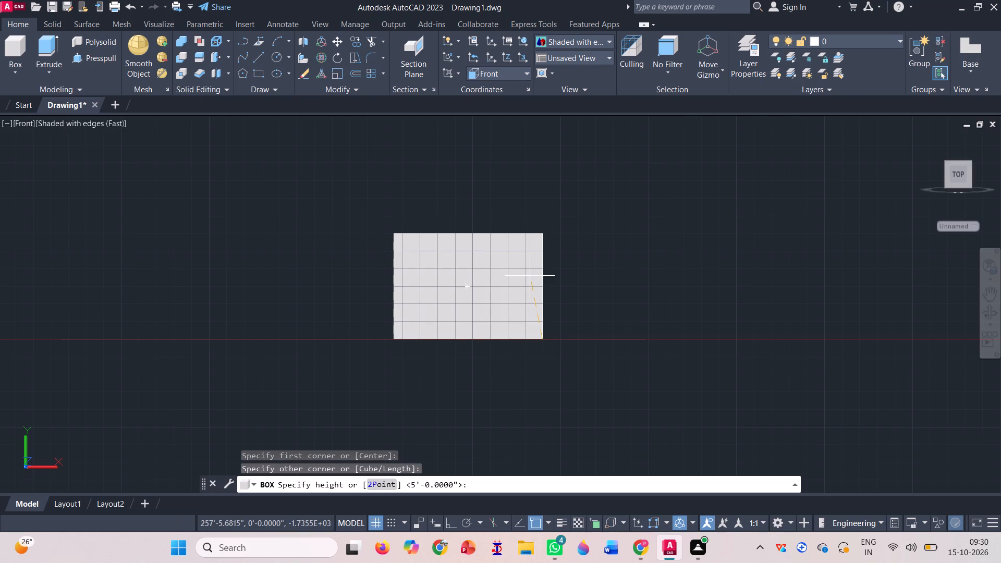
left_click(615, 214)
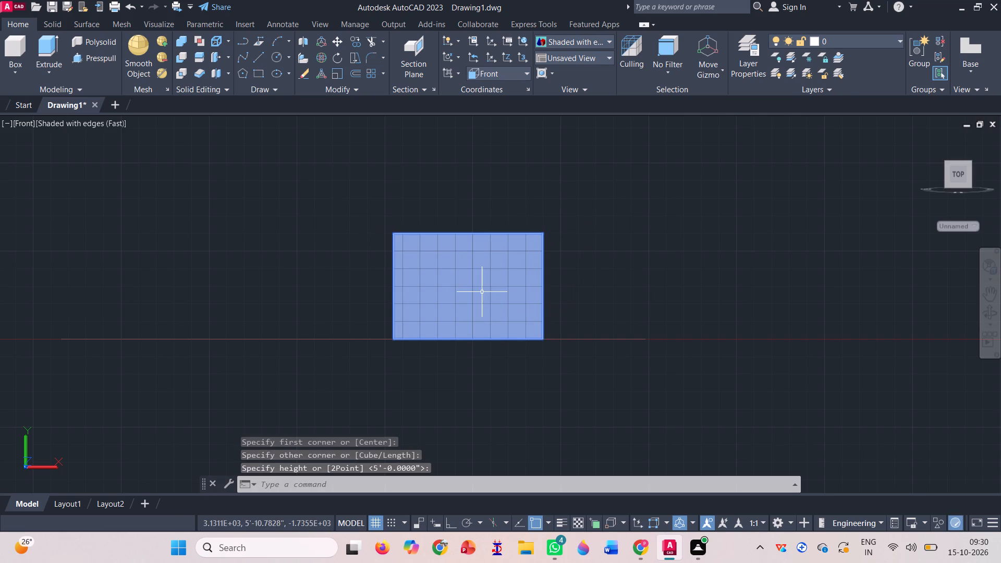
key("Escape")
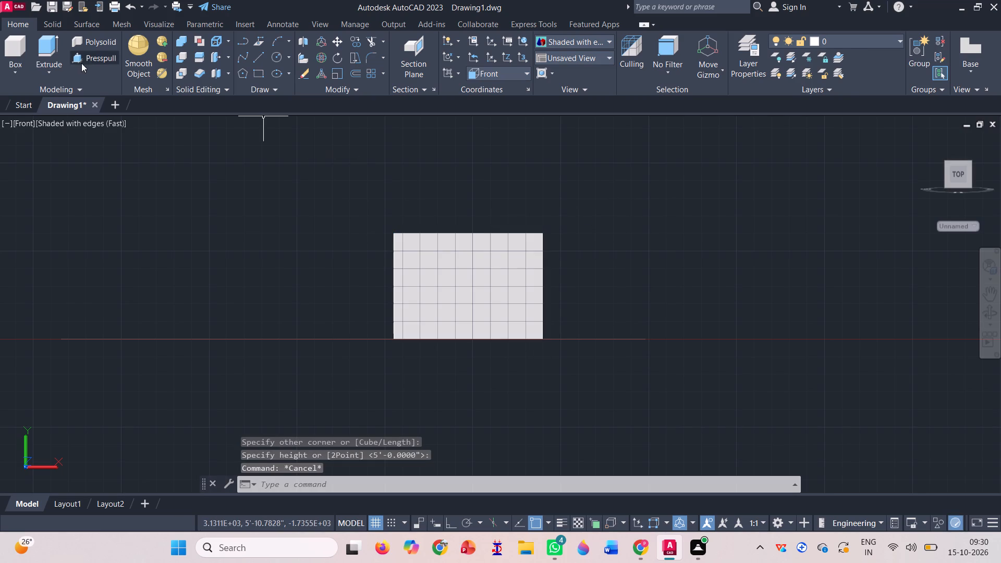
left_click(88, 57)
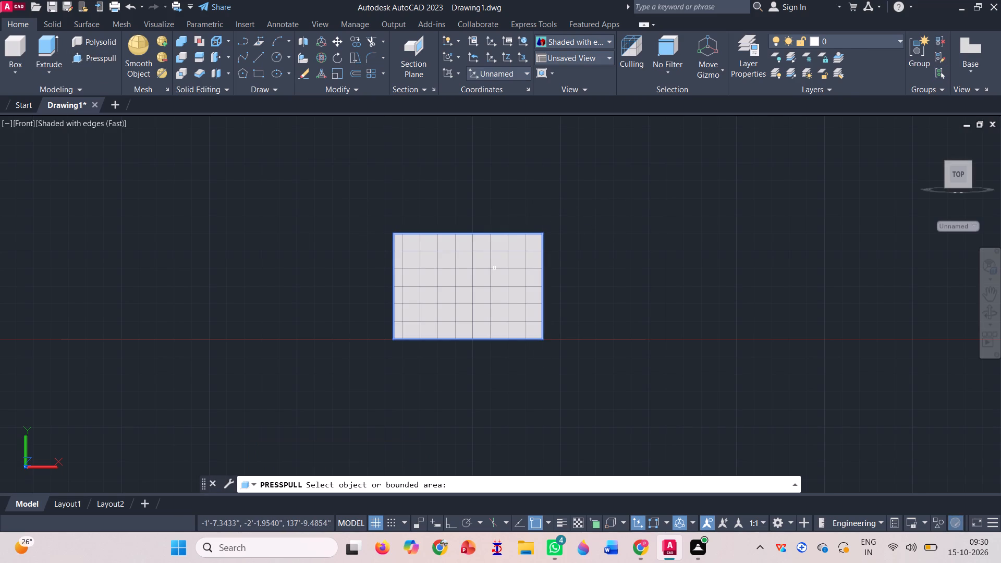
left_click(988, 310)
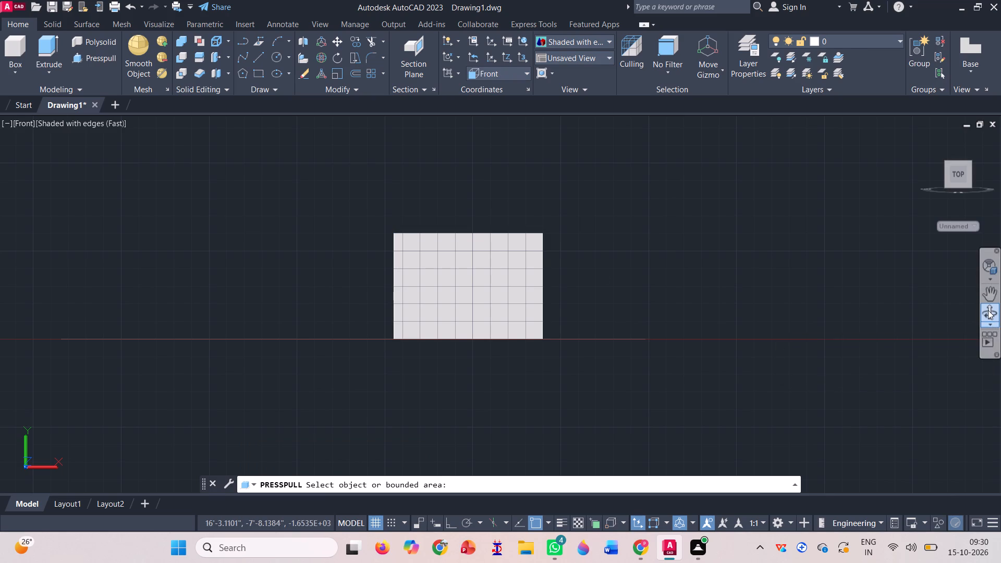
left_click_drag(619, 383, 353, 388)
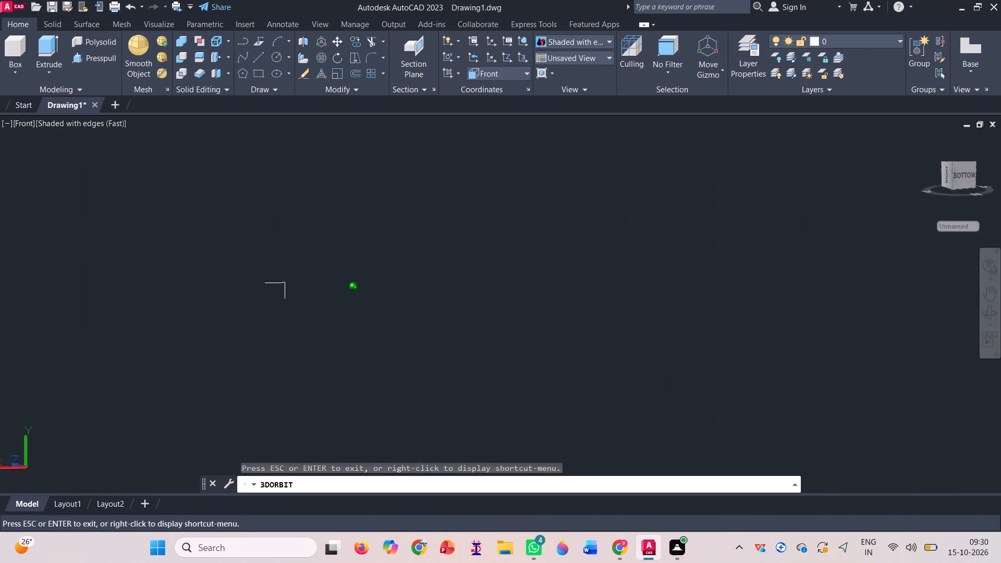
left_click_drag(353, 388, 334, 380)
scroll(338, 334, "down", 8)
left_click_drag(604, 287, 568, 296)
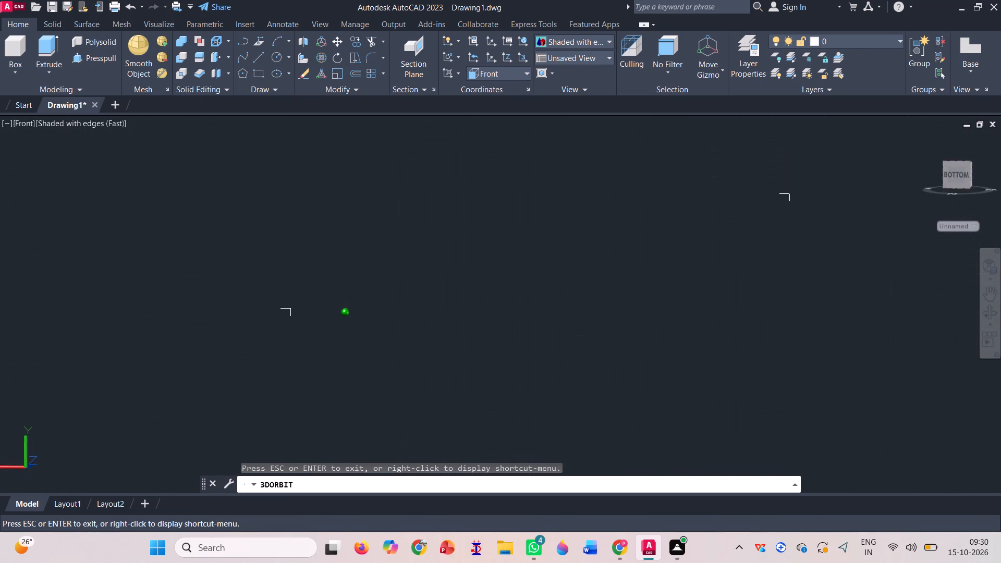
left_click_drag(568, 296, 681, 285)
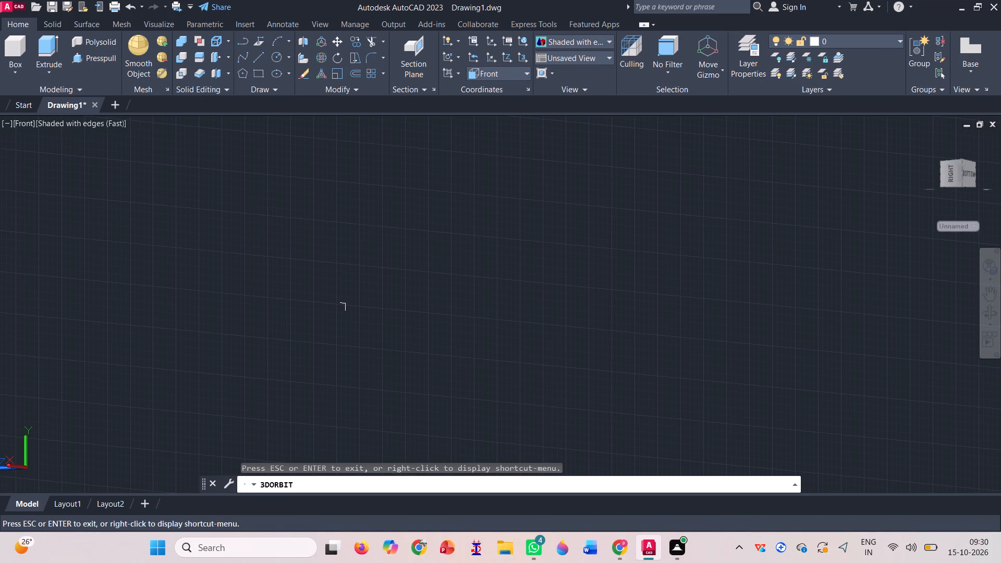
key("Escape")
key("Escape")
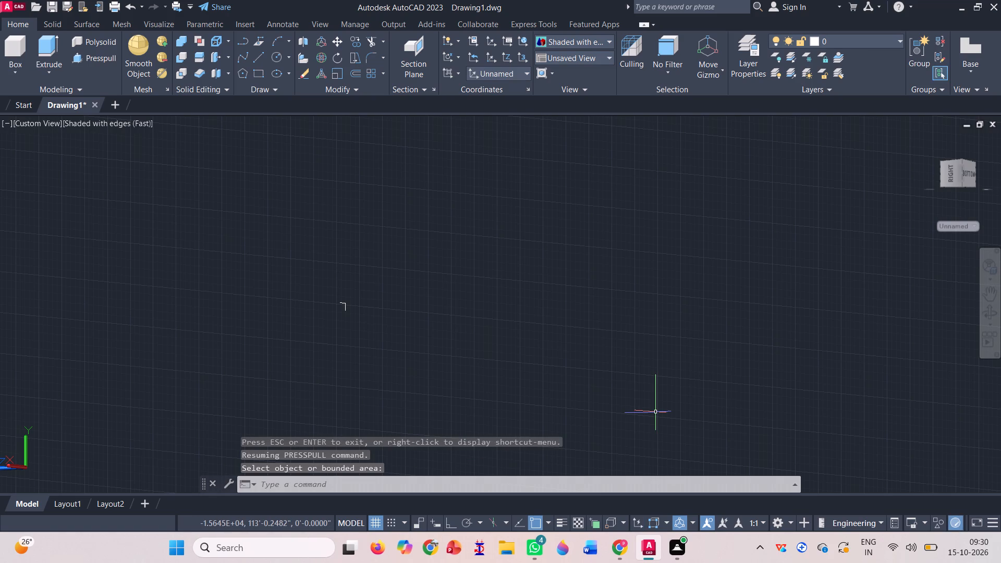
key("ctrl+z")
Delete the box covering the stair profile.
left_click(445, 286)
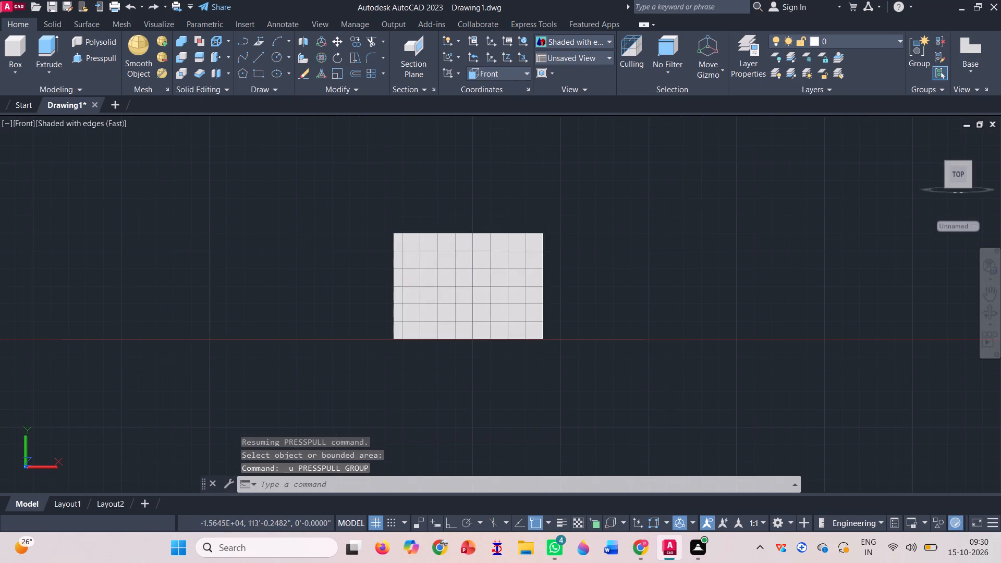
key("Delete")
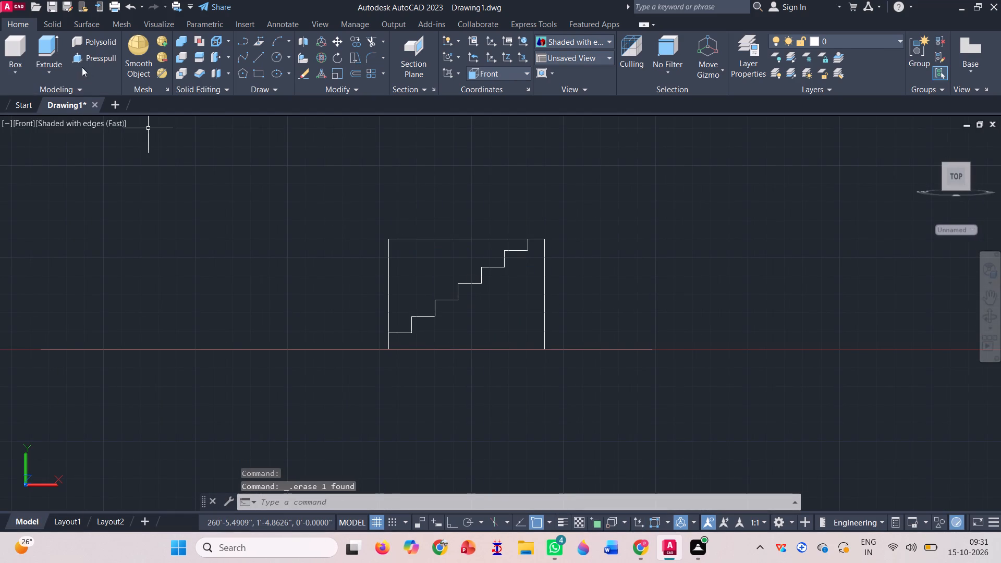
Draw the bottom step's box from the first tread's outer end to the outline's opposite base corner, with a height of 6'-10.0229".
left_click(20, 56)
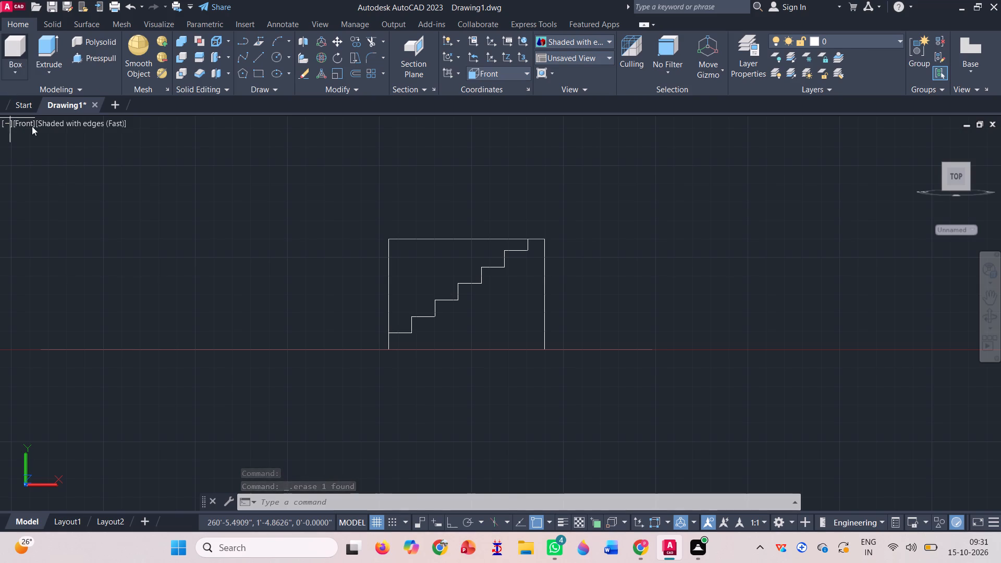
left_click(385, 333)
left_click(414, 335)
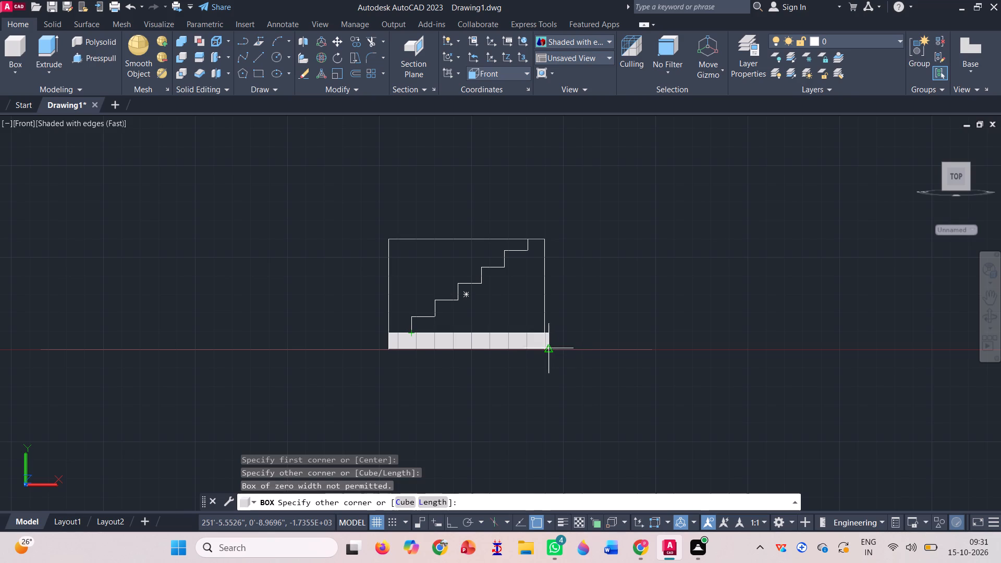
scroll(547, 347, "up", 4)
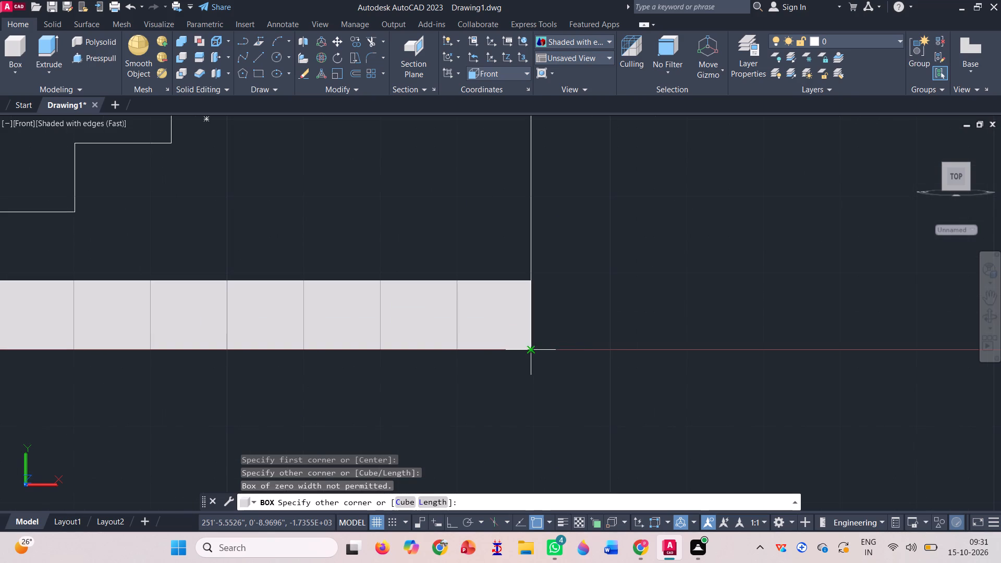
left_click(531, 347)
scroll(541, 390, "down", 3)
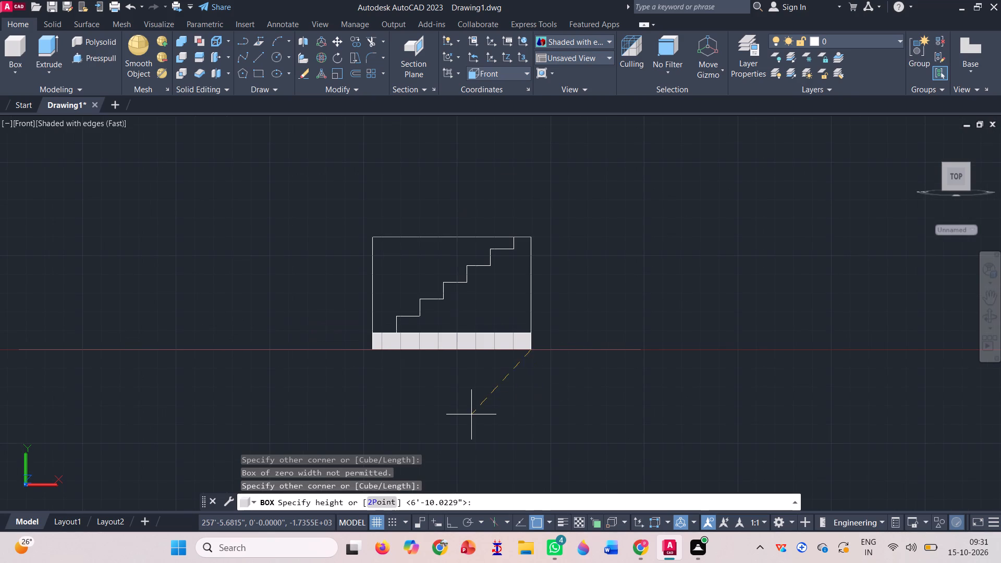
key("space")
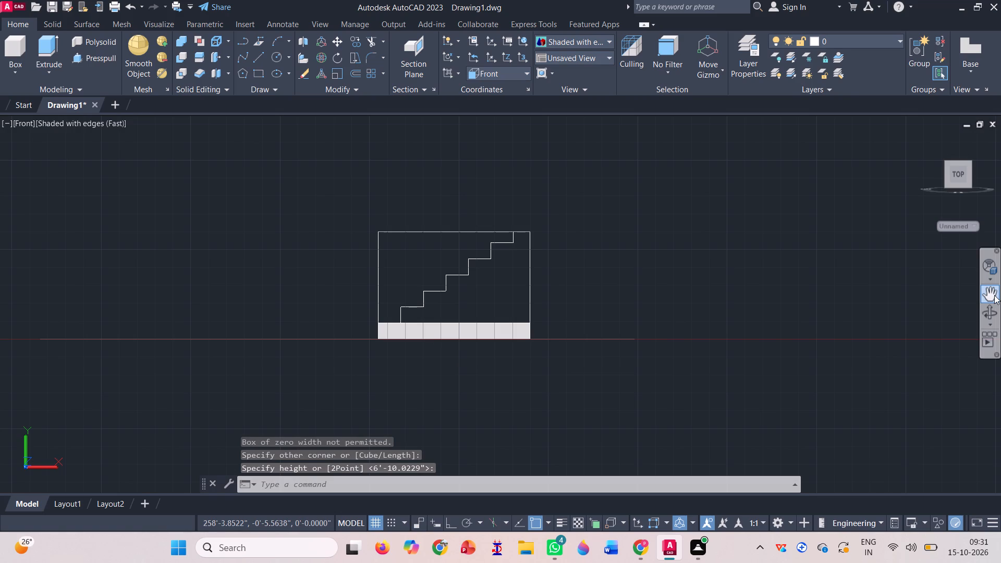
Move the bottom step's box from its far bottom corner to the base corner of the stair profile outline, over the plan's stairs.
left_click(992, 305)
left_click_drag(495, 404, 494, 408)
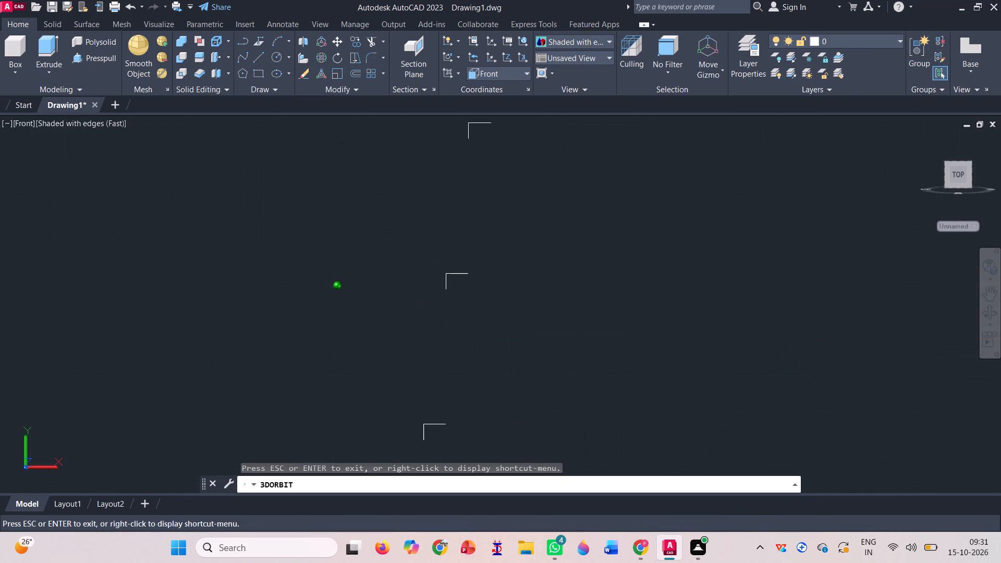
left_click_drag(494, 408, 490, 348)
scroll(445, 324, "down", 18)
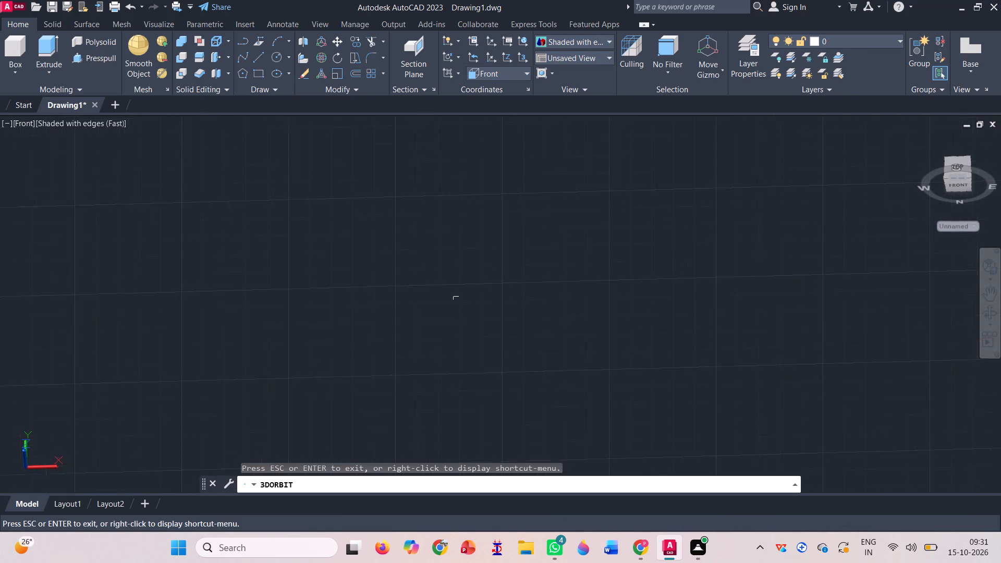
scroll(455, 292, "down", 20)
scroll(455, 292, "down", 20)
scroll(422, 161, "up", 4)
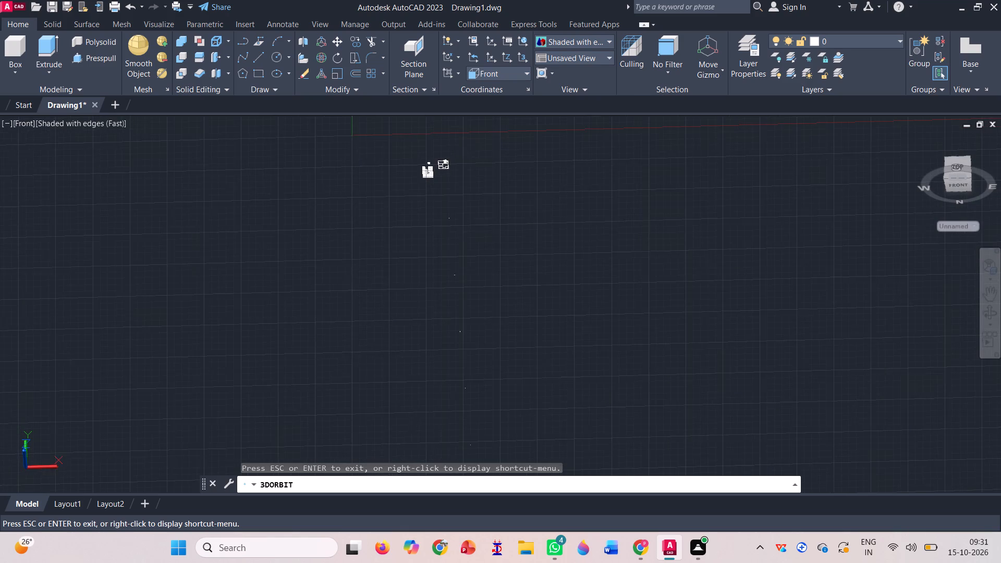
scroll(438, 157, "up", 8)
scroll(412, 207, "up", 4)
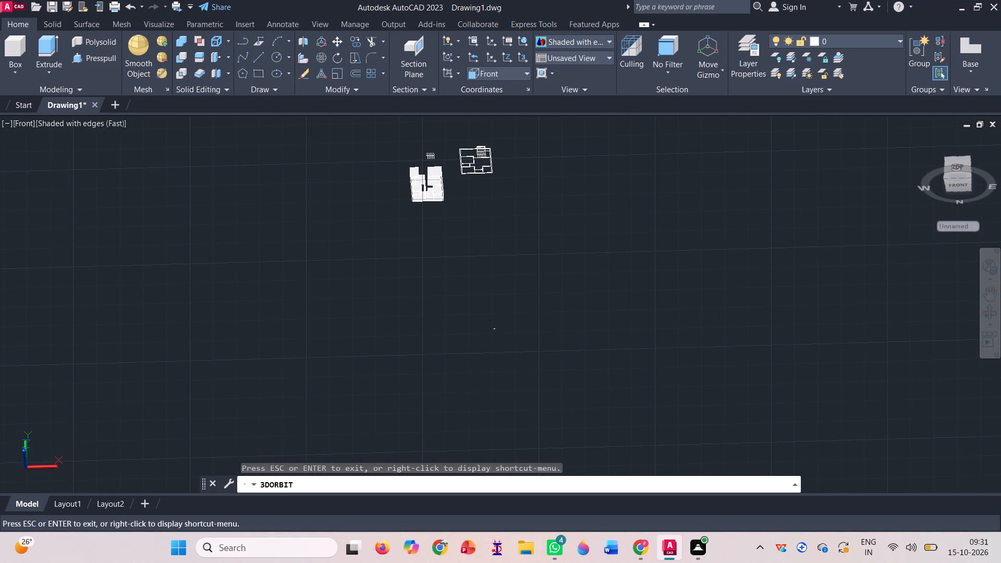
scroll(426, 154, "up", 4)
scroll(515, 138, "up", 8)
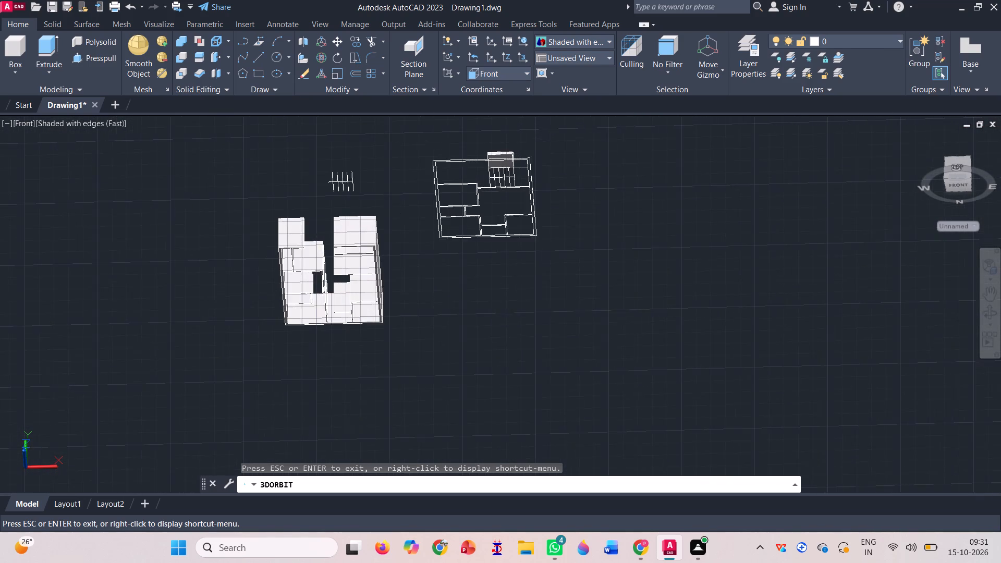
scroll(498, 153, "up", 15)
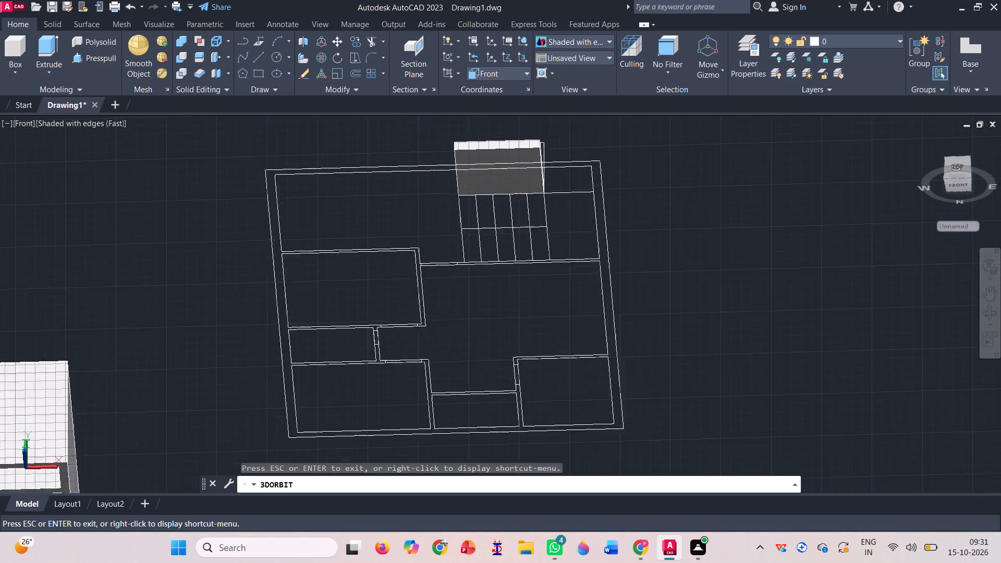
scroll(513, 137, "up", 4)
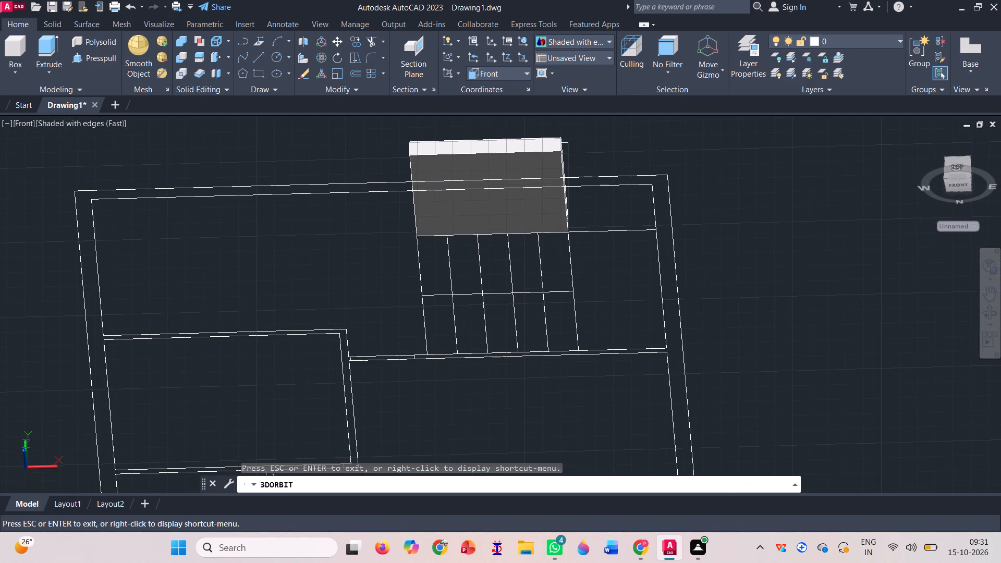
left_click_drag(612, 299, 588, 201)
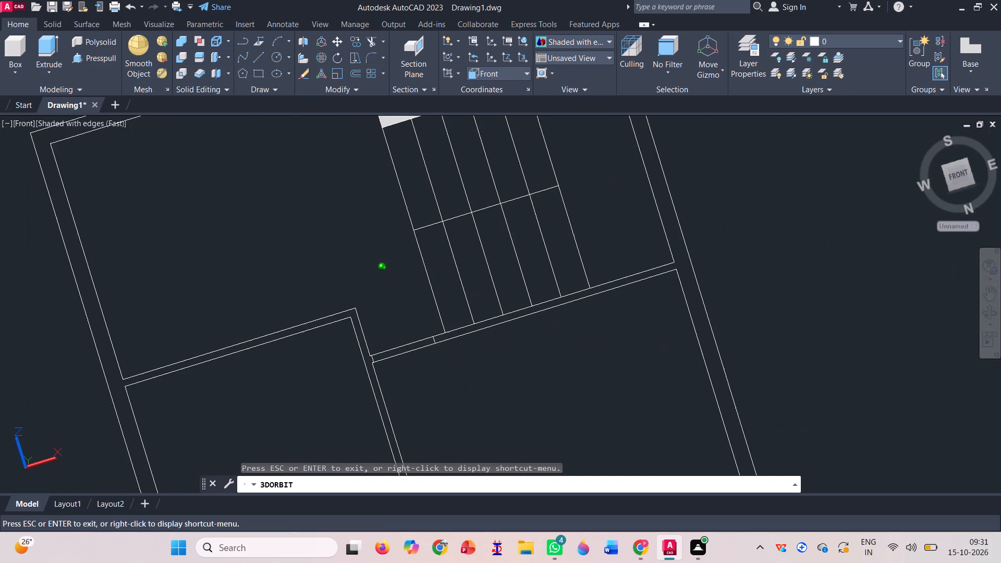
left_click_drag(588, 201, 618, 356)
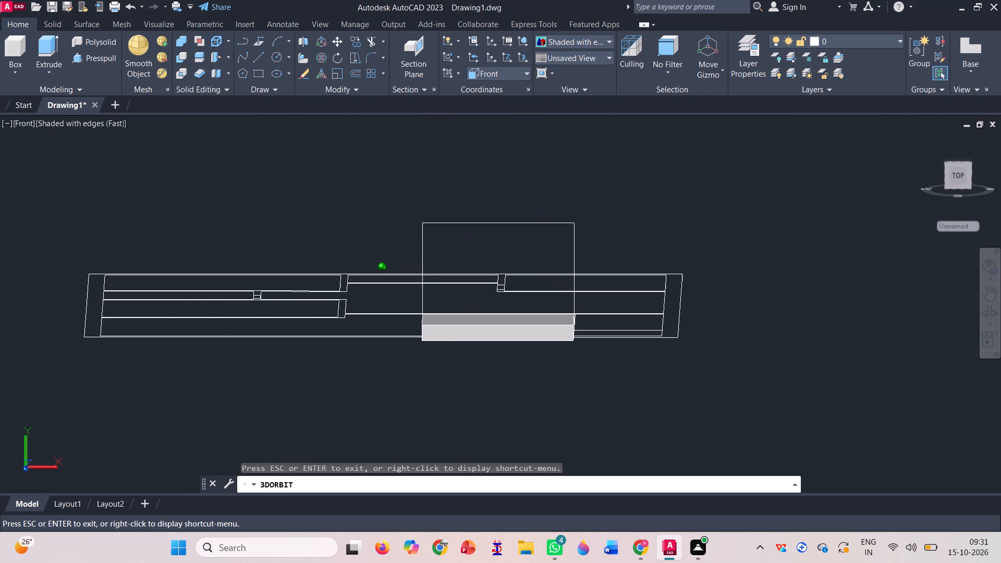
left_click_drag(618, 356, 754, 364)
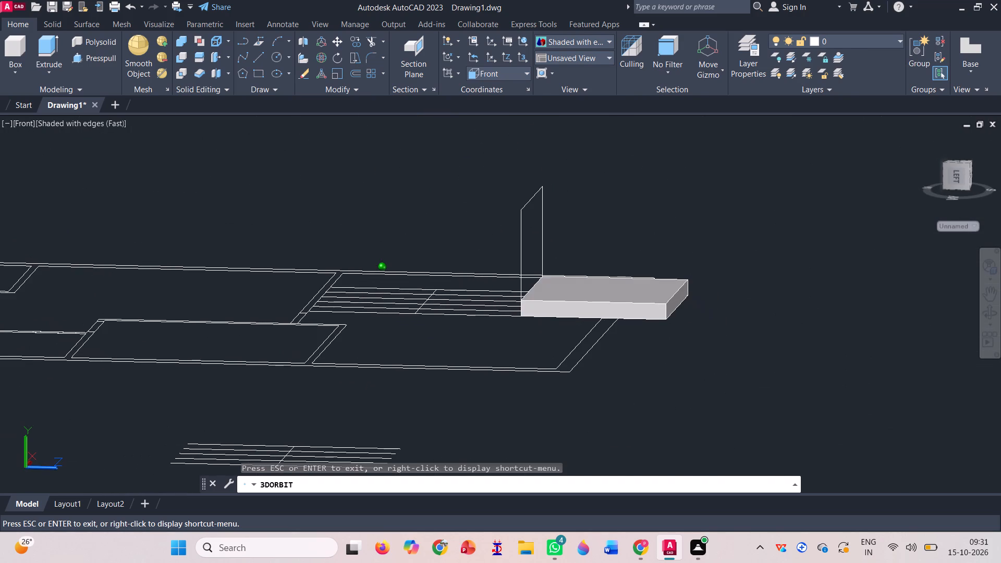
left_click_drag(754, 364, 769, 359)
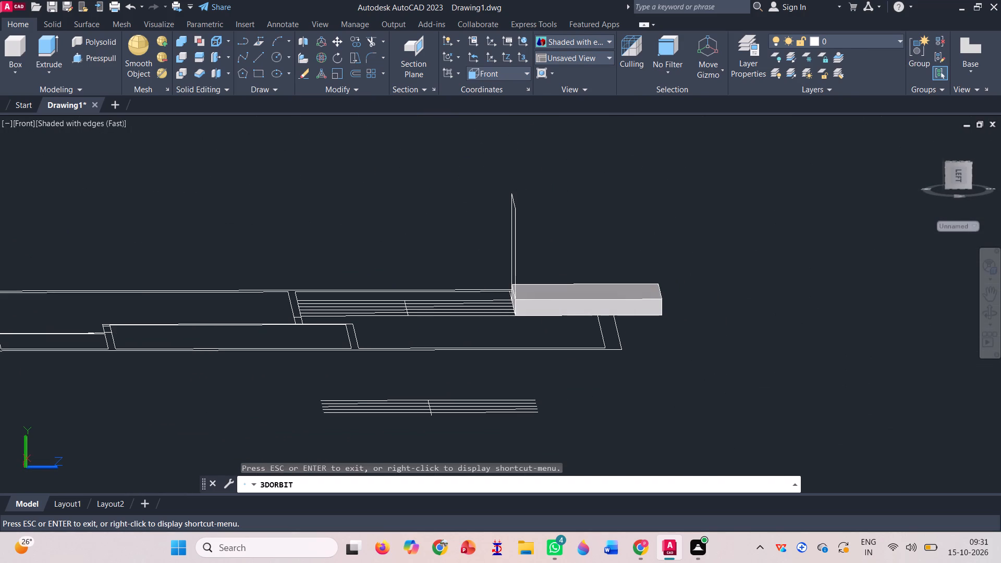
scroll(580, 257, "up", 5)
key("Escape")
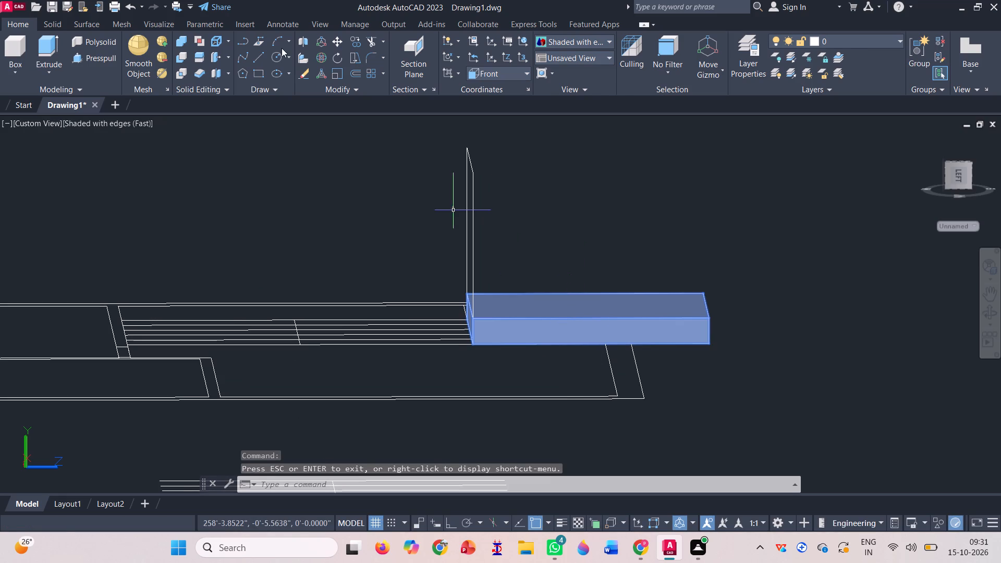
left_click(335, 39)
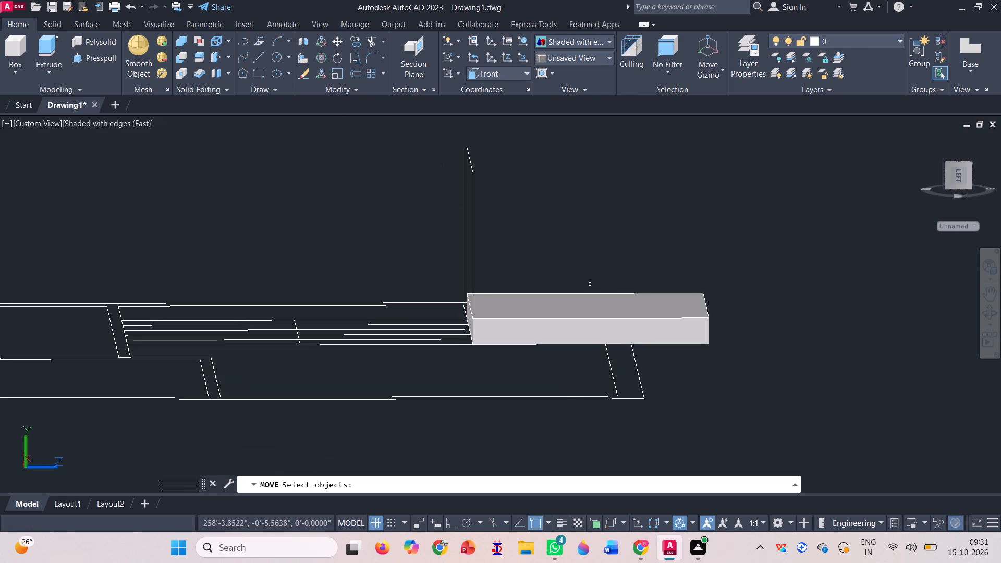
left_click(600, 312)
key("space")
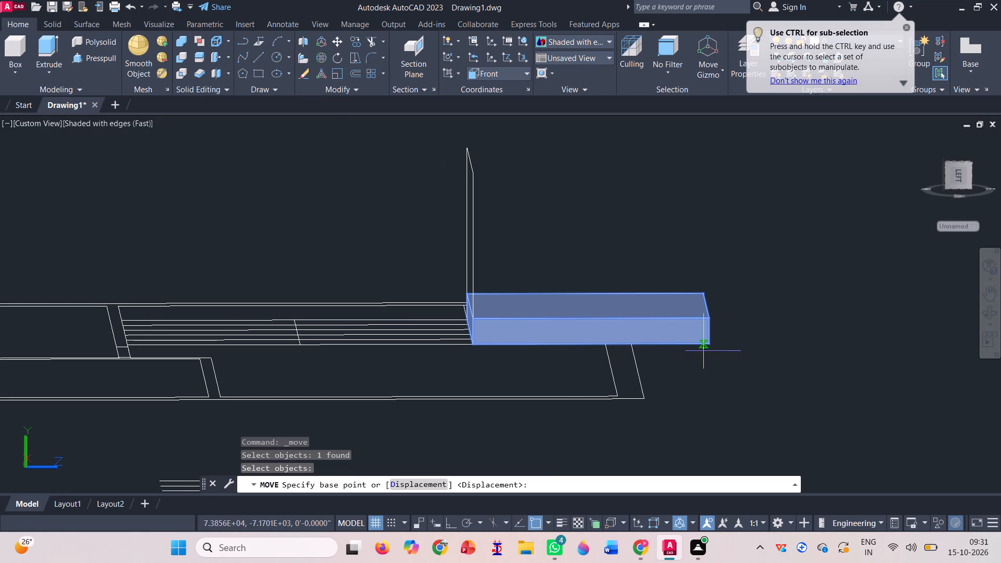
scroll(700, 331, "up", 3)
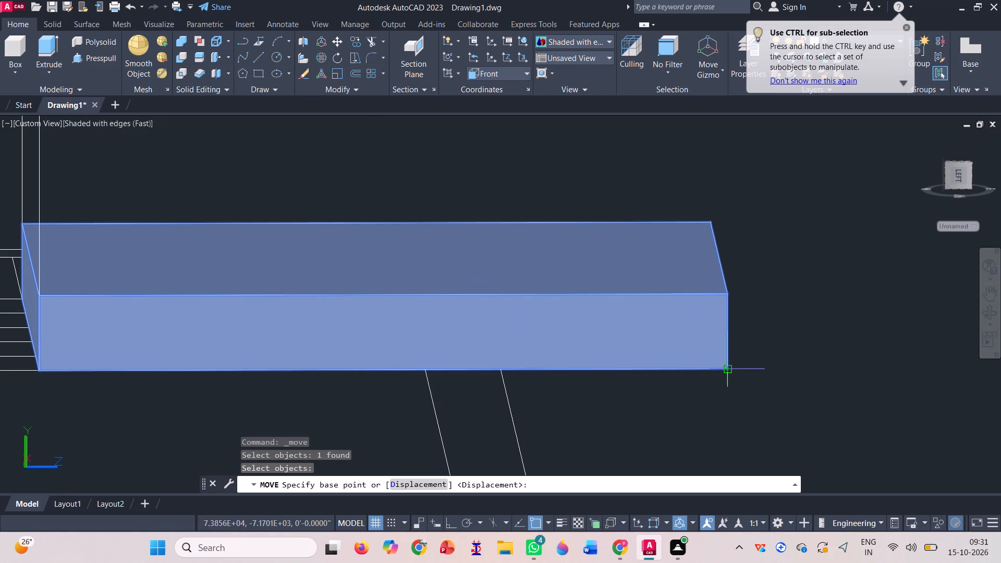
left_click(728, 371)
scroll(751, 316, "down", 3)
scroll(582, 332, "up", 2)
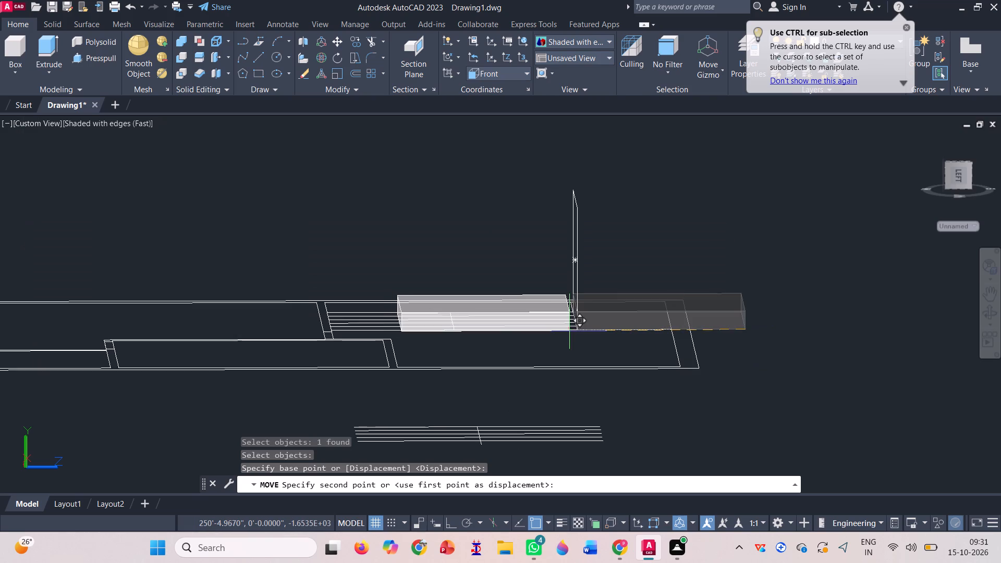
scroll(574, 332, "up", 3)
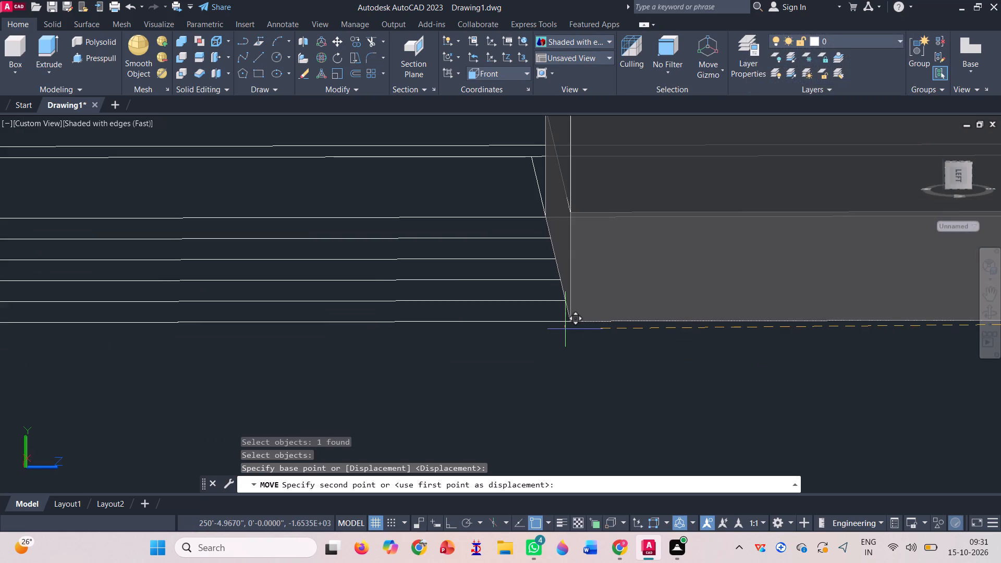
left_click(568, 323)
scroll(581, 298, "down", 3)
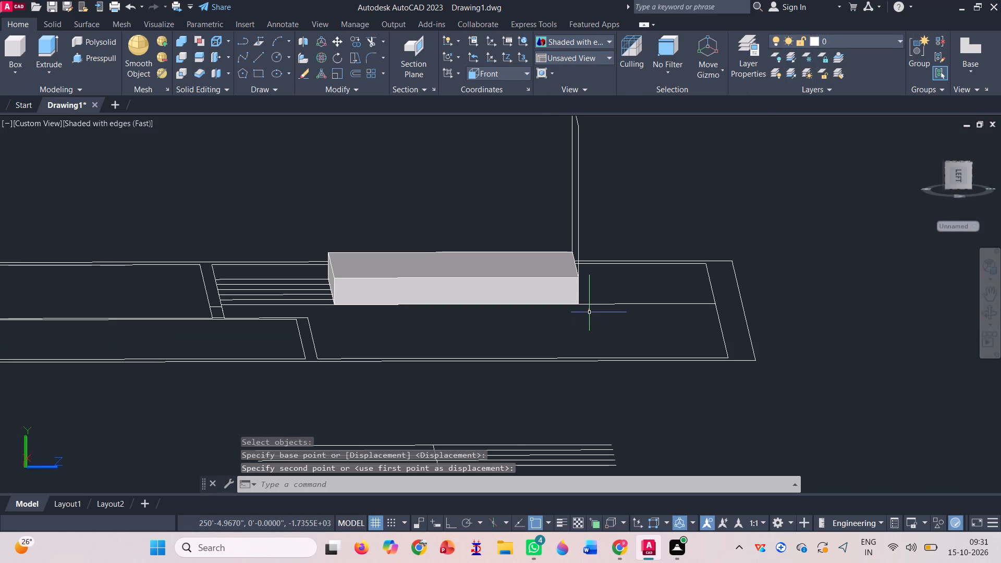
Draw a vertical line about 9" long on the box's side face, from the plan's stair dividing line to the top edge.
key("space")
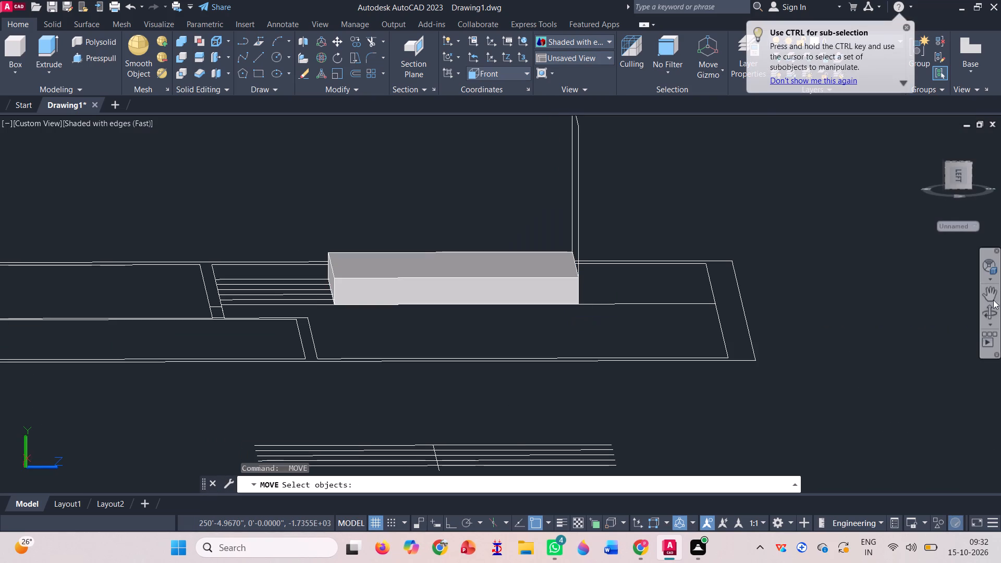
left_click(992, 311)
left_click_drag(431, 349, 431, 348)
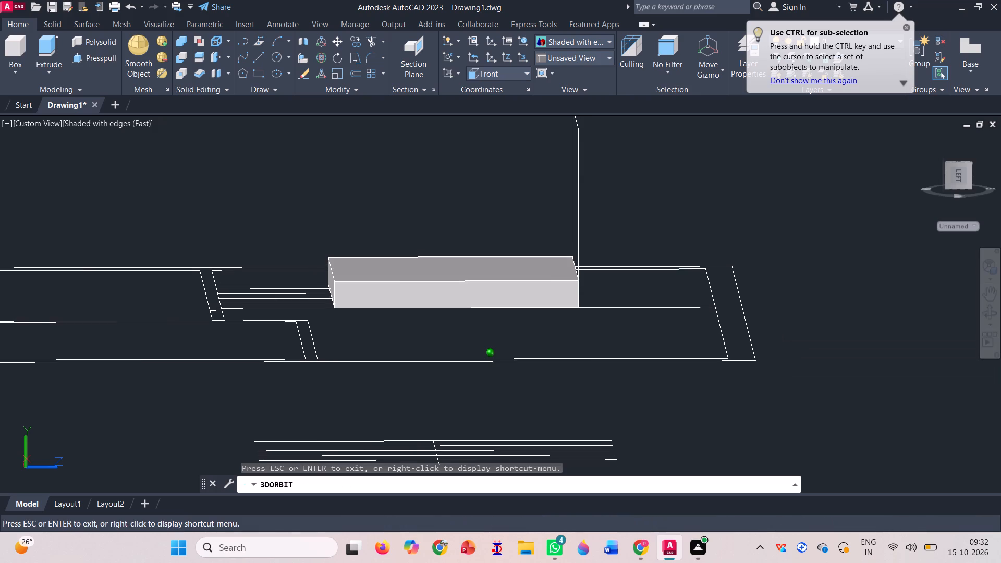
left_click_drag(431, 348, 430, 331)
scroll(395, 436, "up", 3)
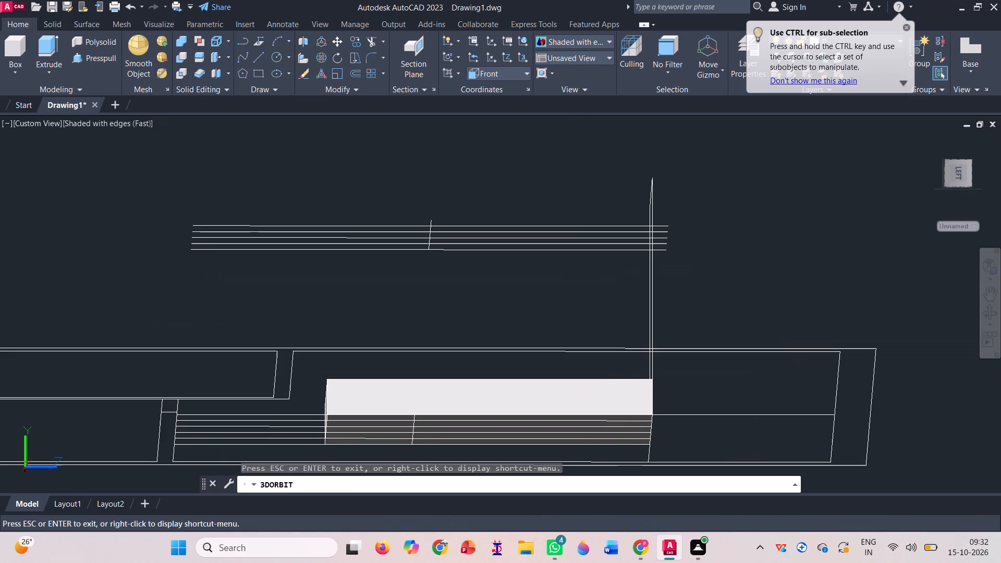
key("Escape")
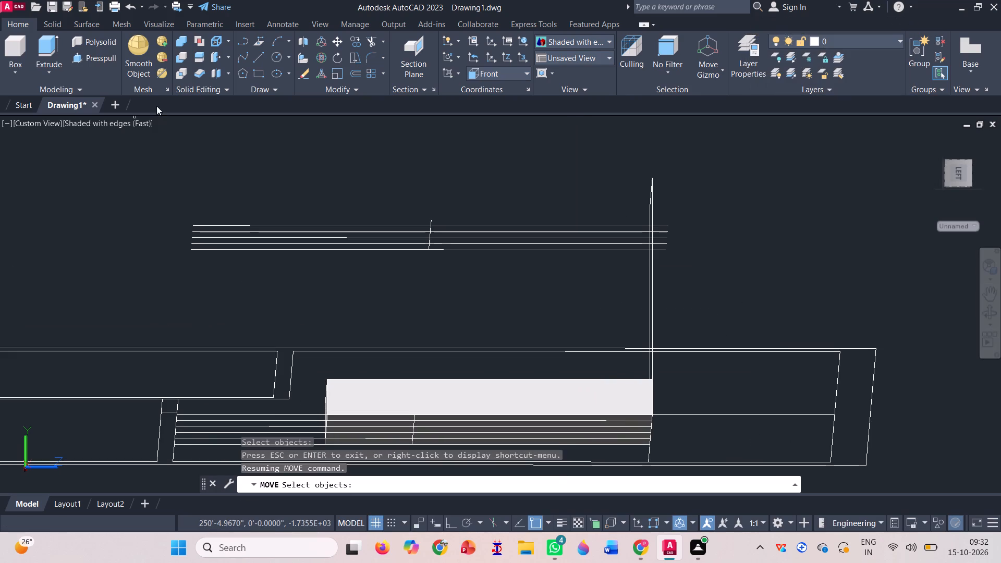
left_click(257, 62)
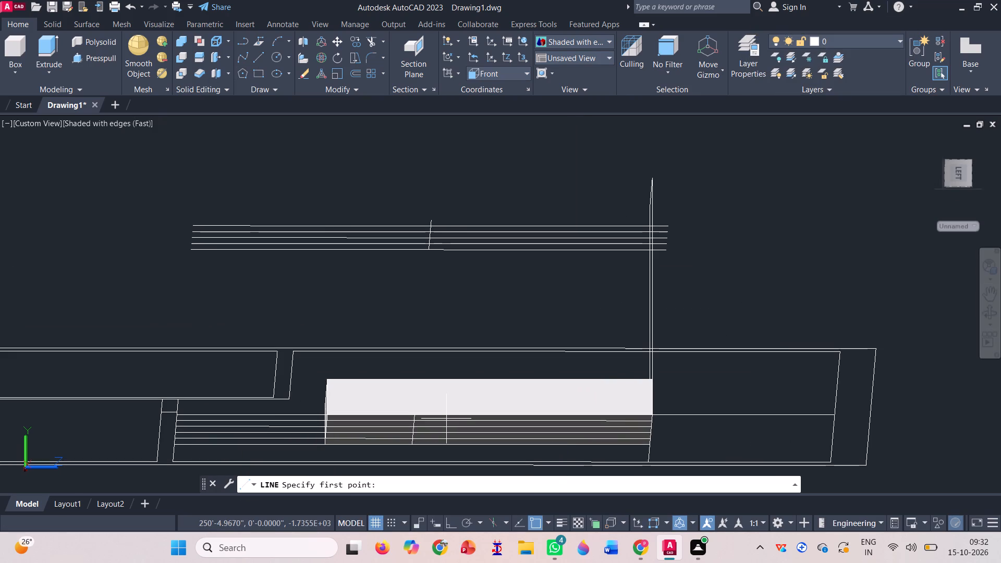
left_click(416, 414)
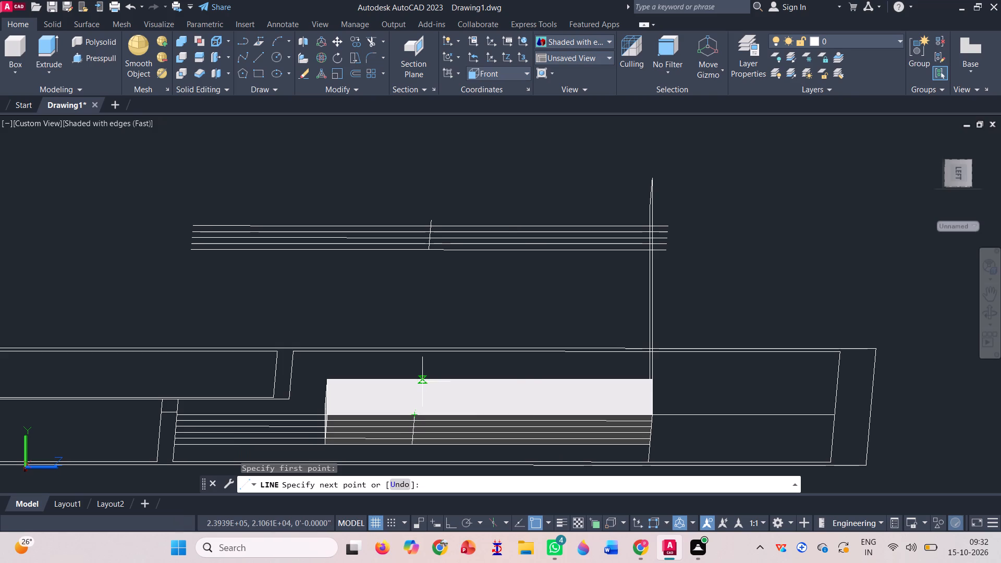
scroll(412, 381, "up", 3)
left_click(412, 381)
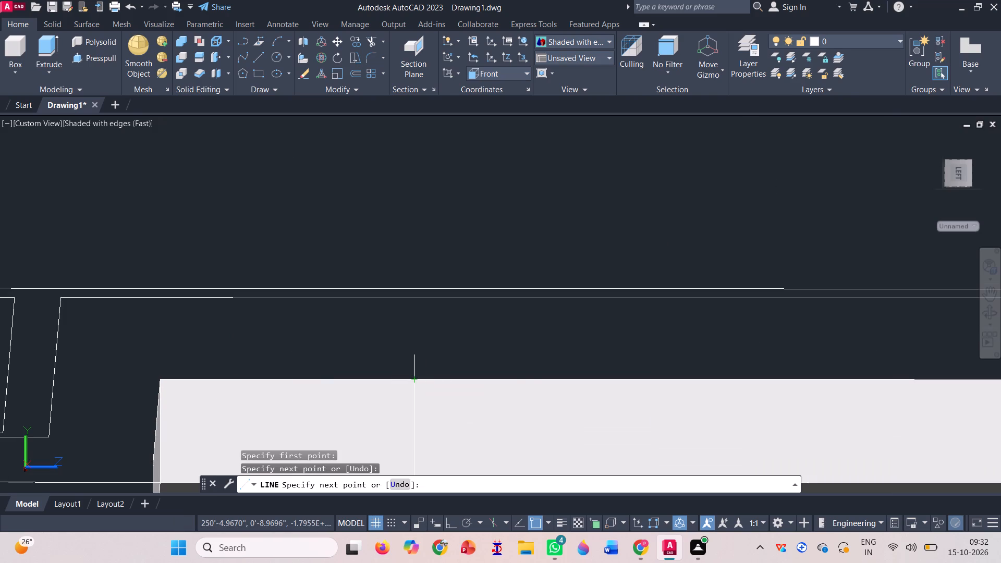
scroll(421, 324, "down", 3)
key("space")
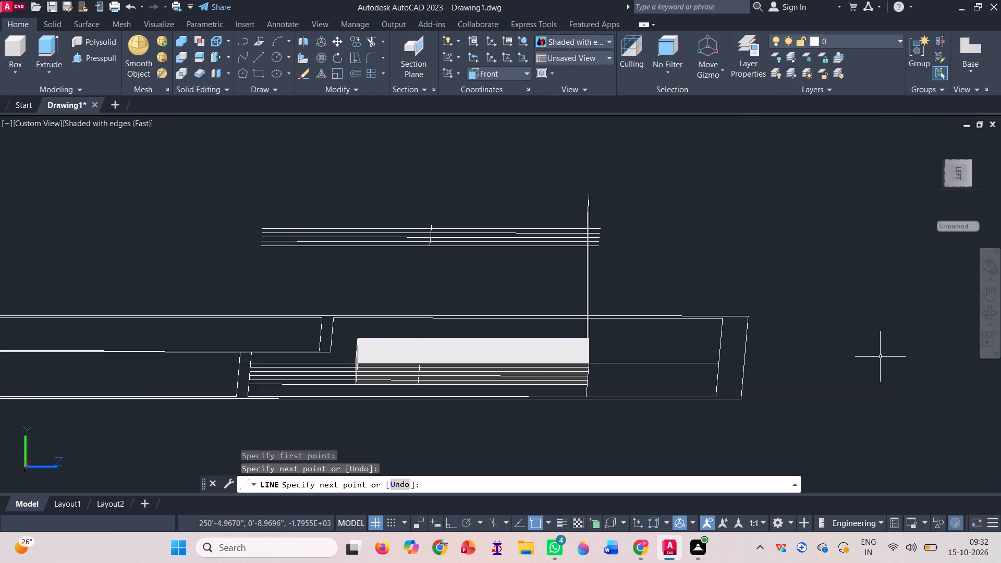
Presspull the shorter section of the divided side face back through the box's full depth to cut that end off.
left_click(980, 308)
left_click_drag(693, 288, 693, 286)
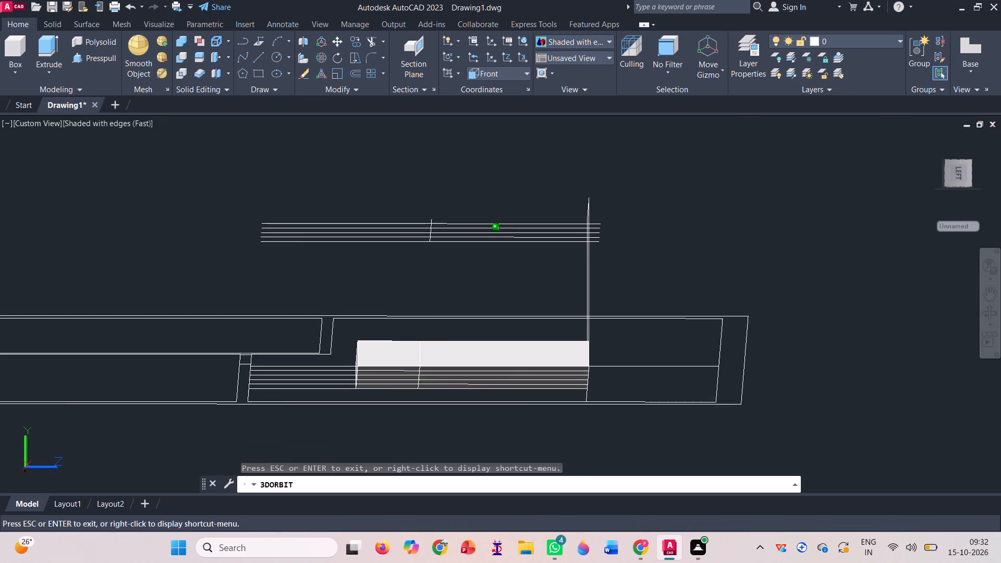
left_click_drag(693, 286, 697, 305)
scroll(375, 240, "up", 1)
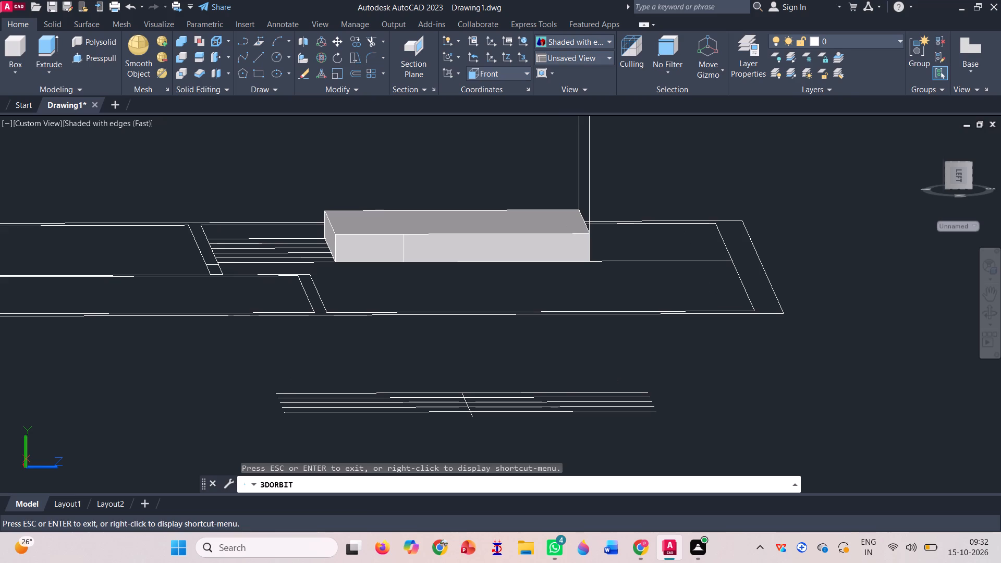
key("Escape")
left_click(93, 60)
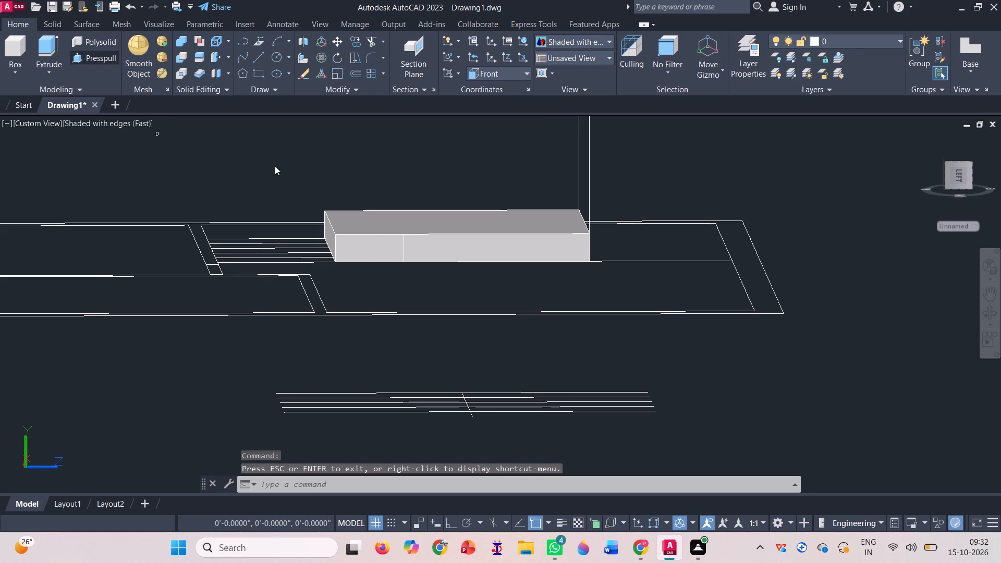
left_click(357, 259)
left_click(316, 159)
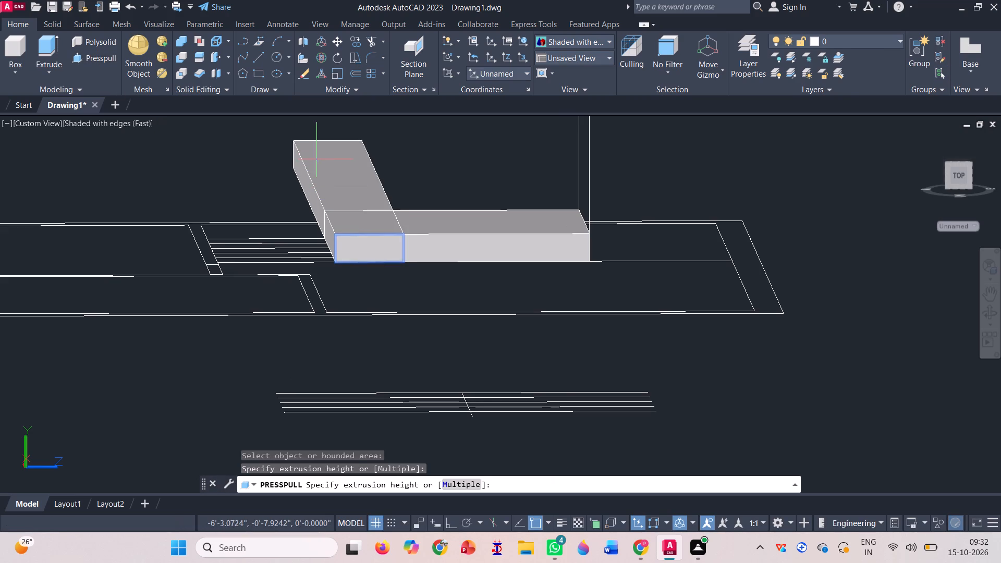
key("space")
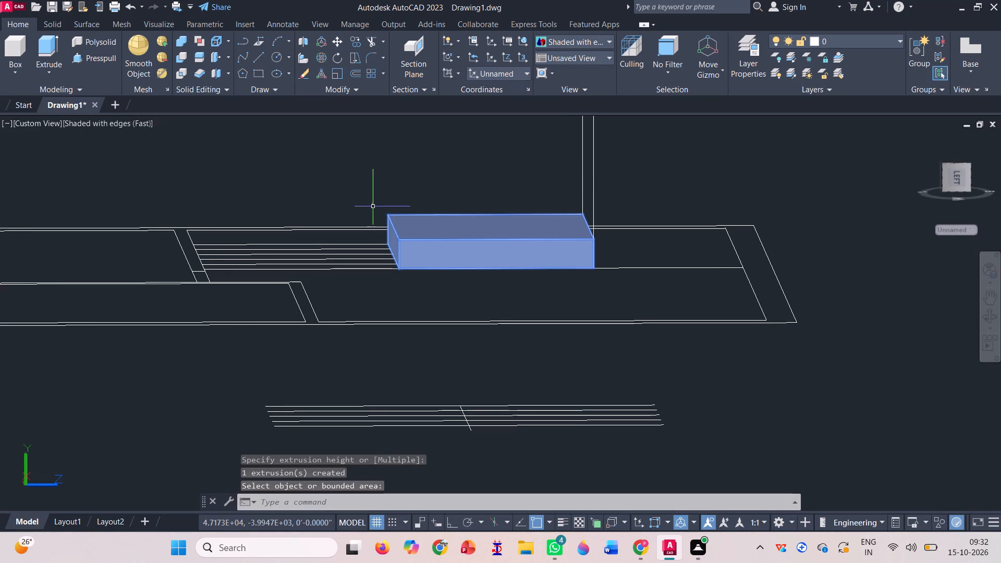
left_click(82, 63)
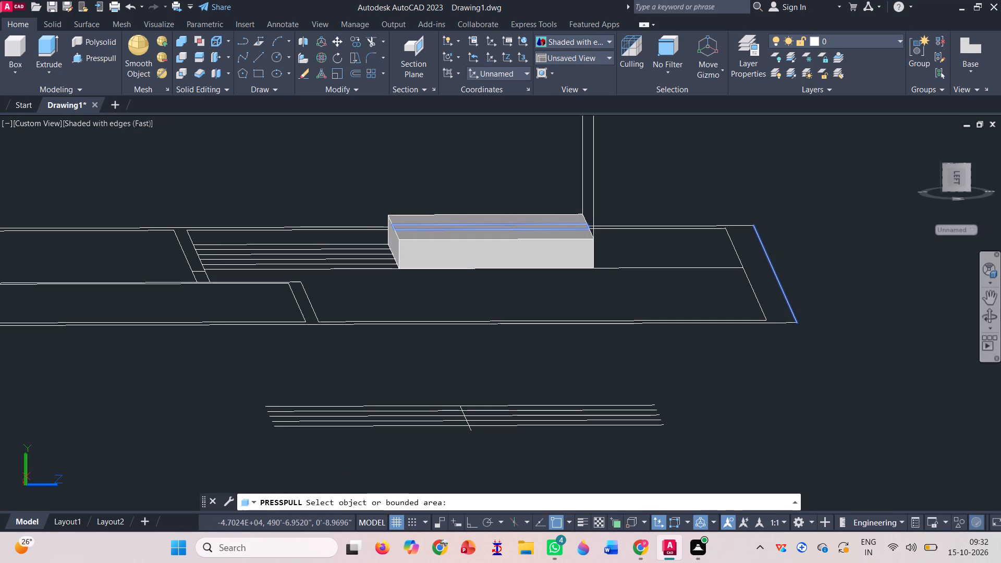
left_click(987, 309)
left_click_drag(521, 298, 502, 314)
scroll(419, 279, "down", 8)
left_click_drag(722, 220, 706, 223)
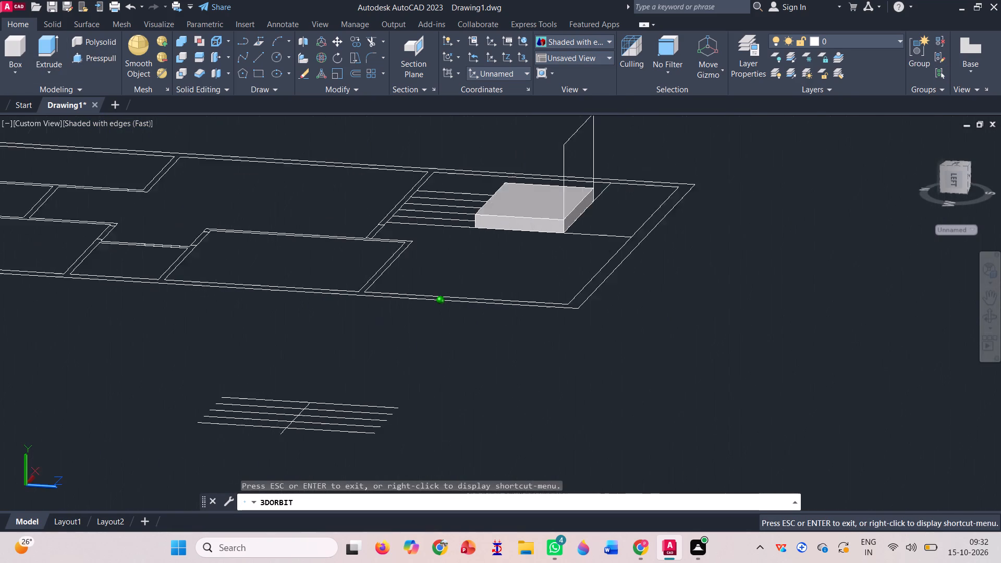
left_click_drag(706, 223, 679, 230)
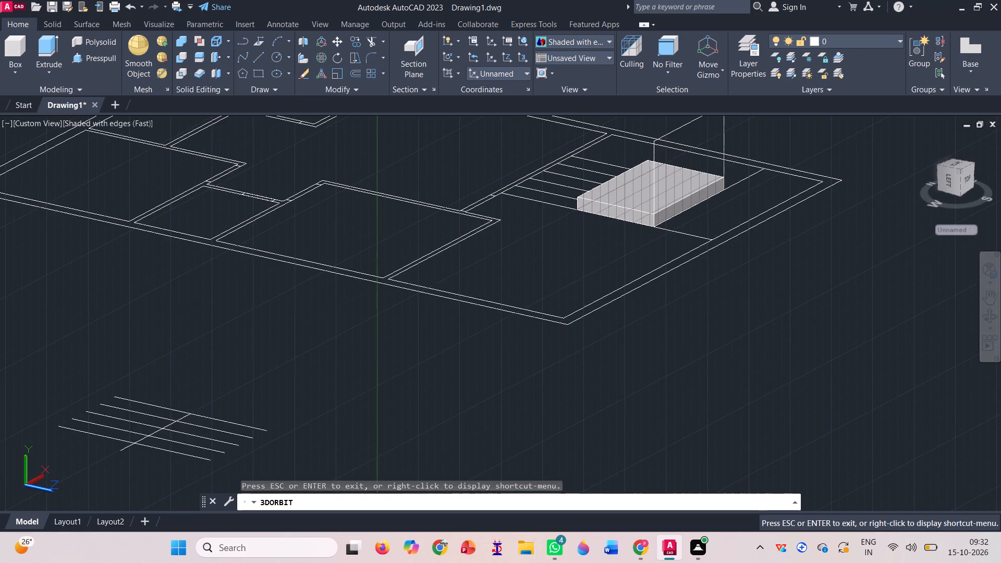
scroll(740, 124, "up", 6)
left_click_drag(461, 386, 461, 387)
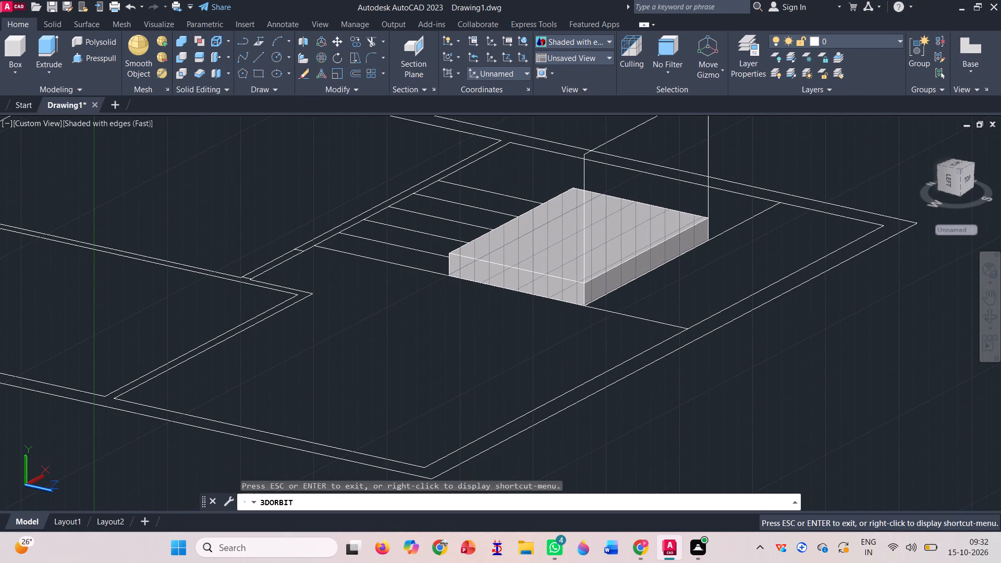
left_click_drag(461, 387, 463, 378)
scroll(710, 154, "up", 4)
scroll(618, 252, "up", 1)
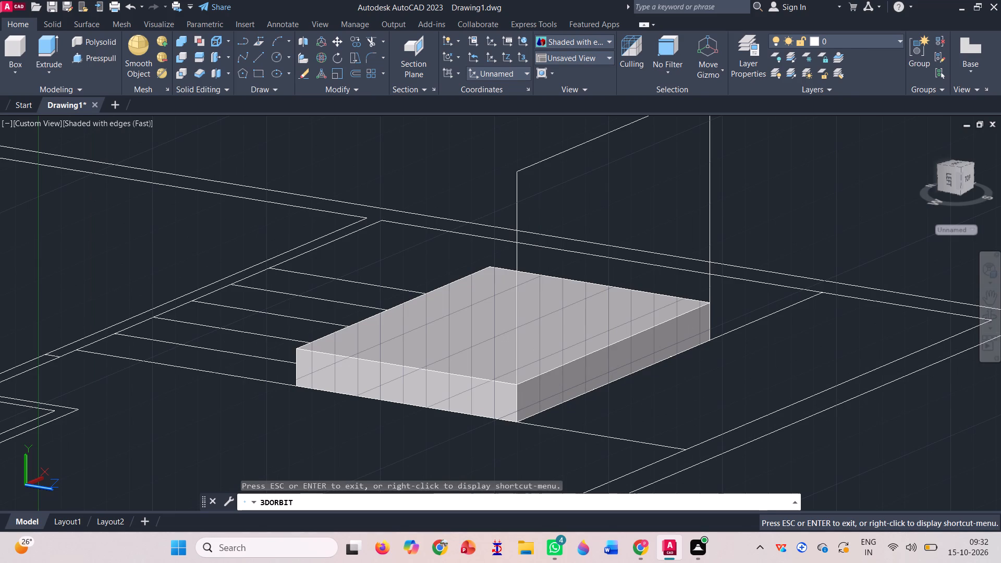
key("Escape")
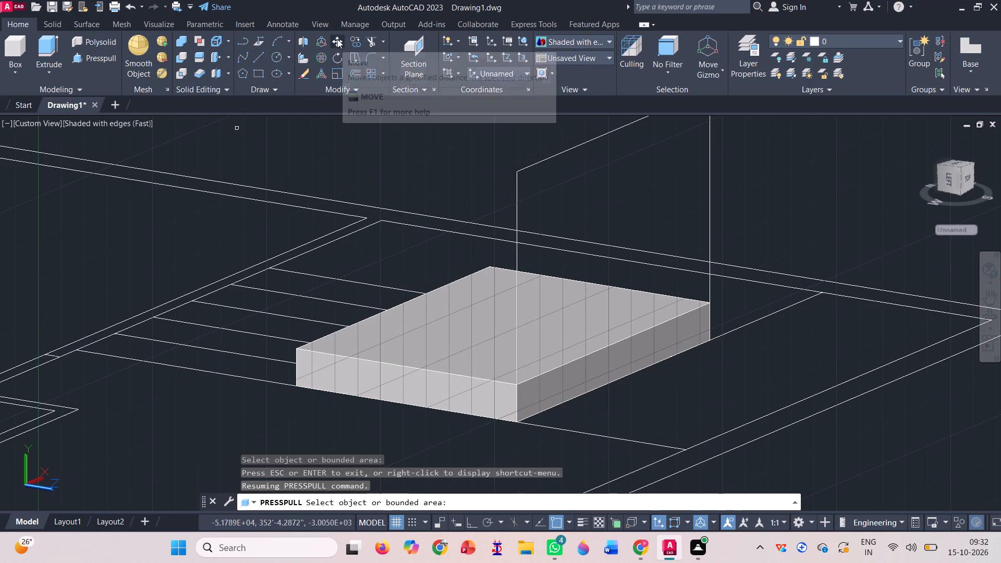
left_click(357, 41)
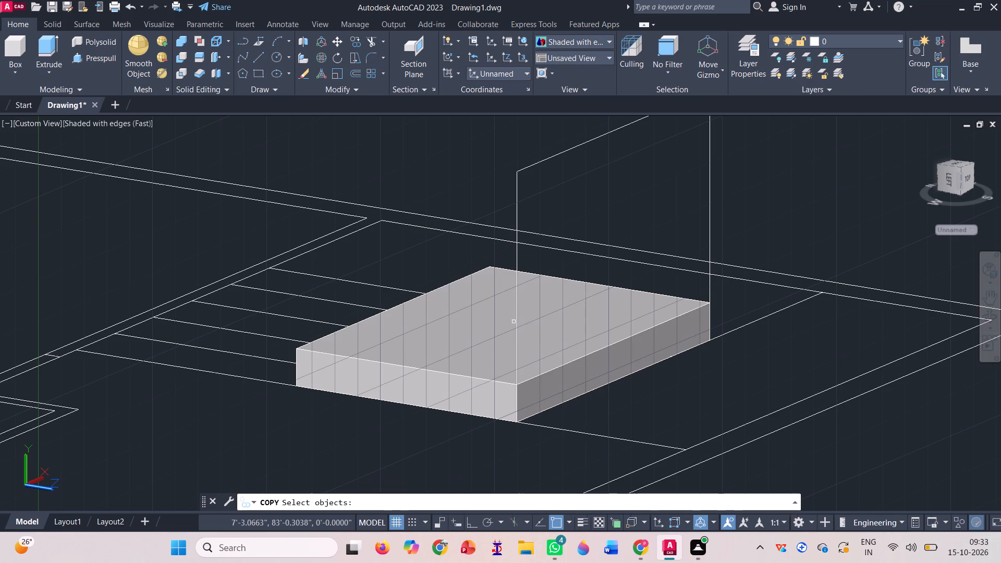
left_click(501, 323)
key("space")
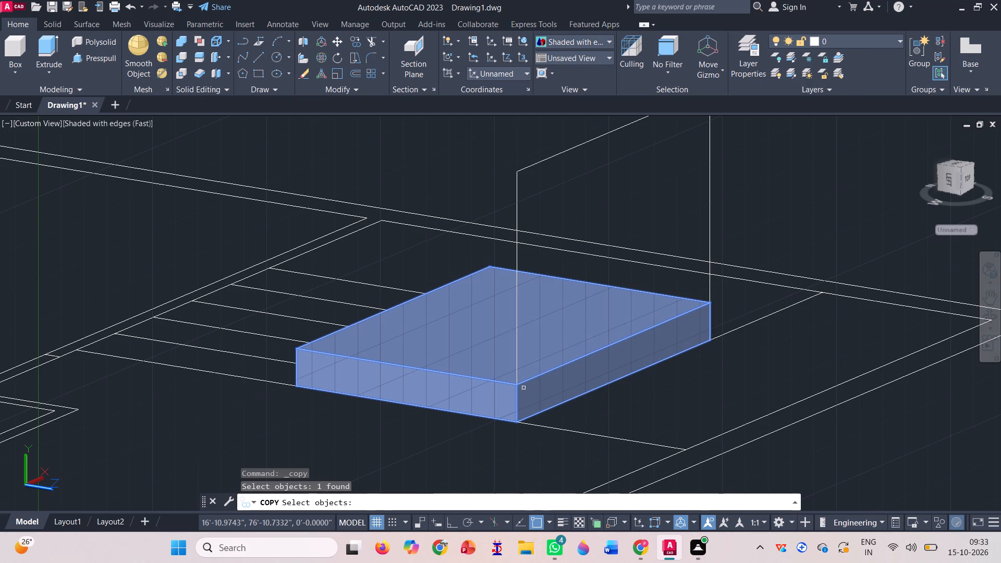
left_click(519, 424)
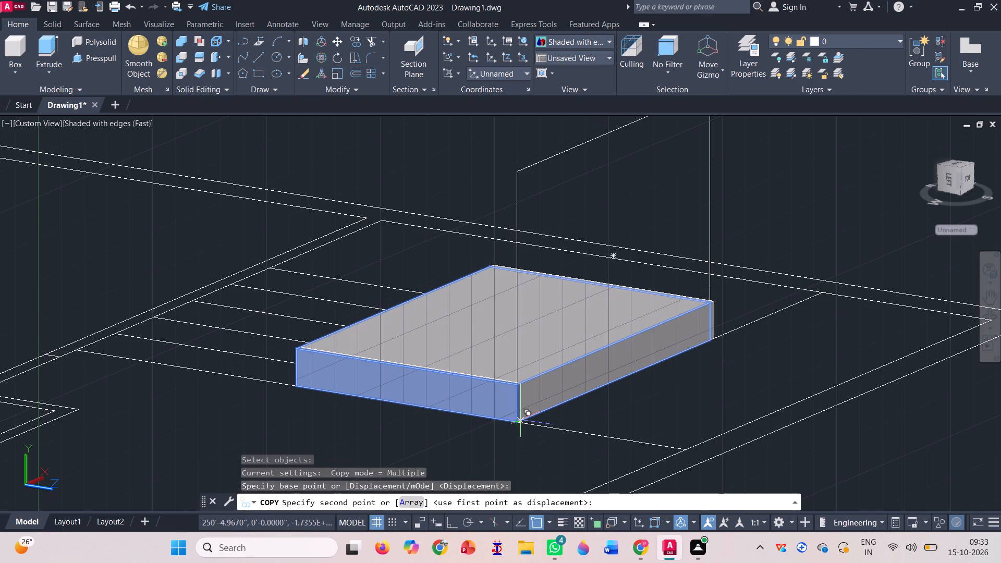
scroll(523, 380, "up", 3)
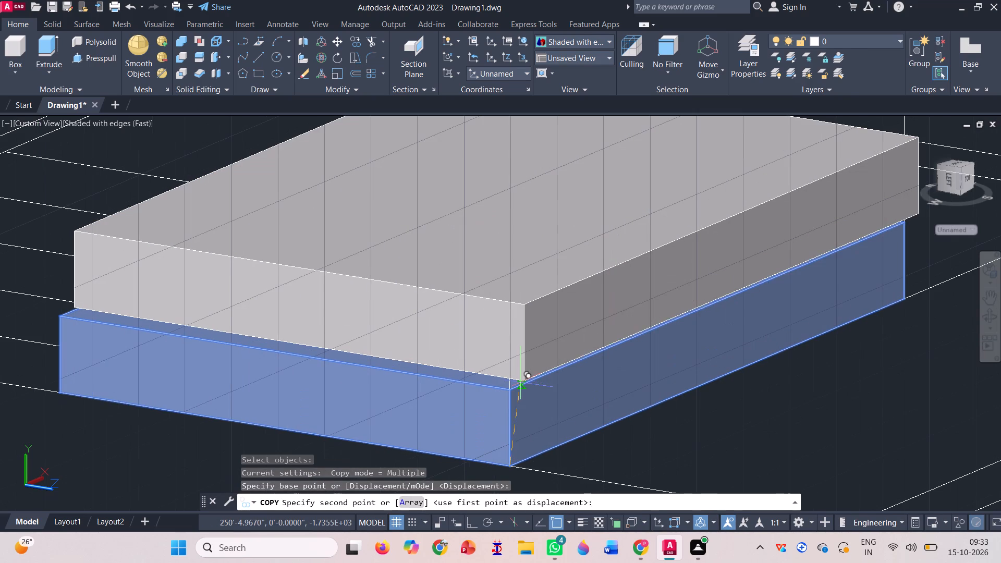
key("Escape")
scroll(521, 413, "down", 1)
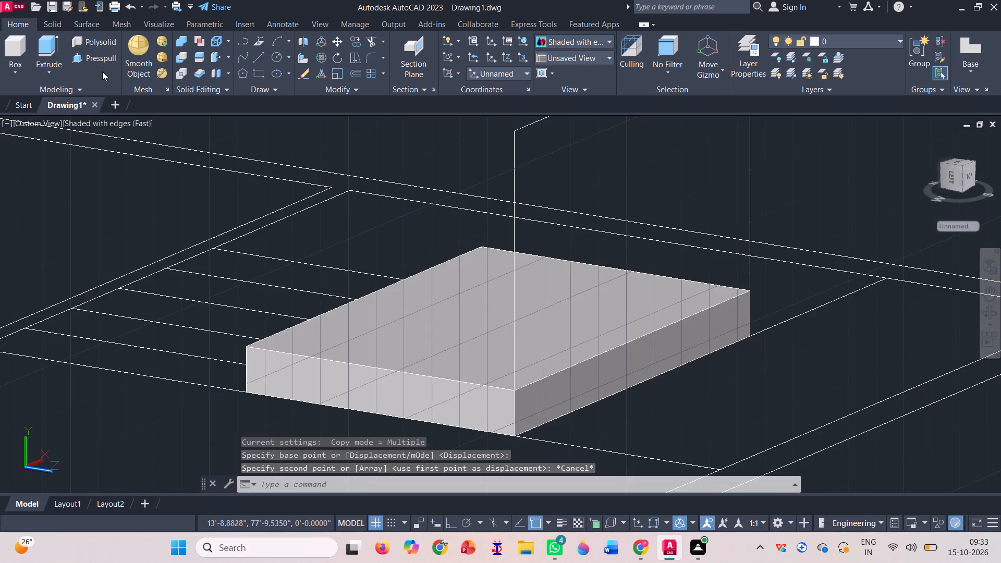
Presspull the second tread strip of the box's top face down through its full thickness to cut a gap across the box.
left_click(98, 54)
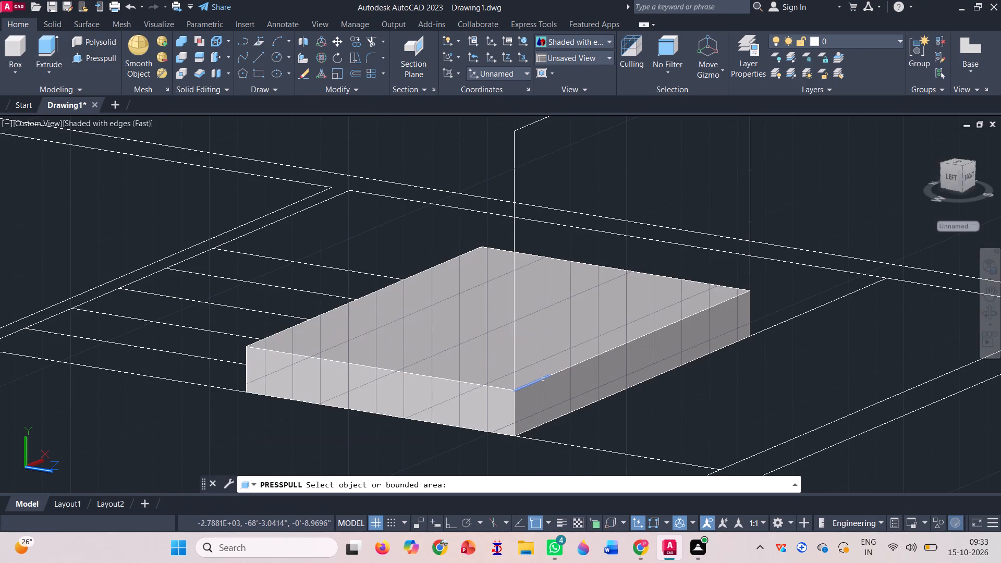
left_click(552, 340)
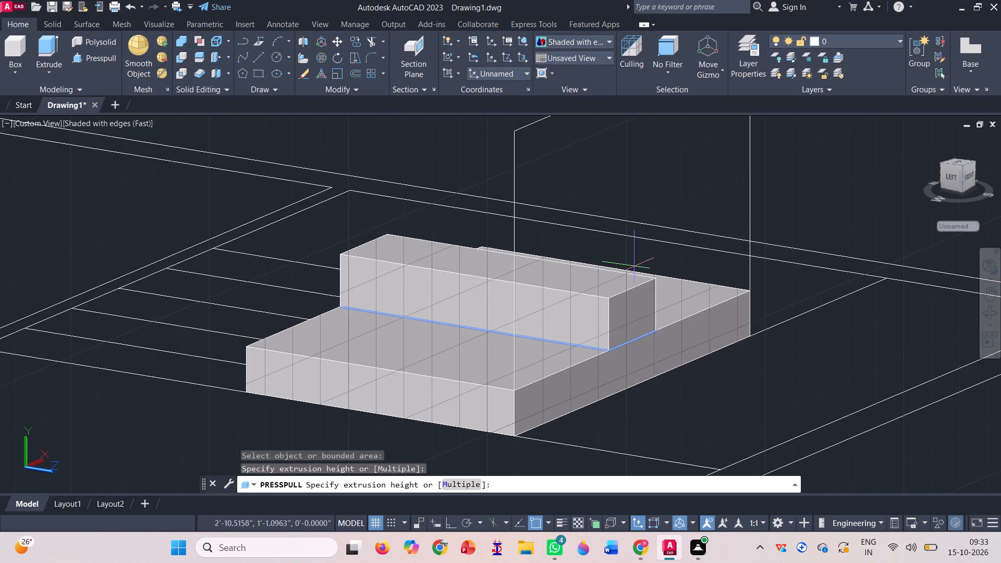
key("Escape")
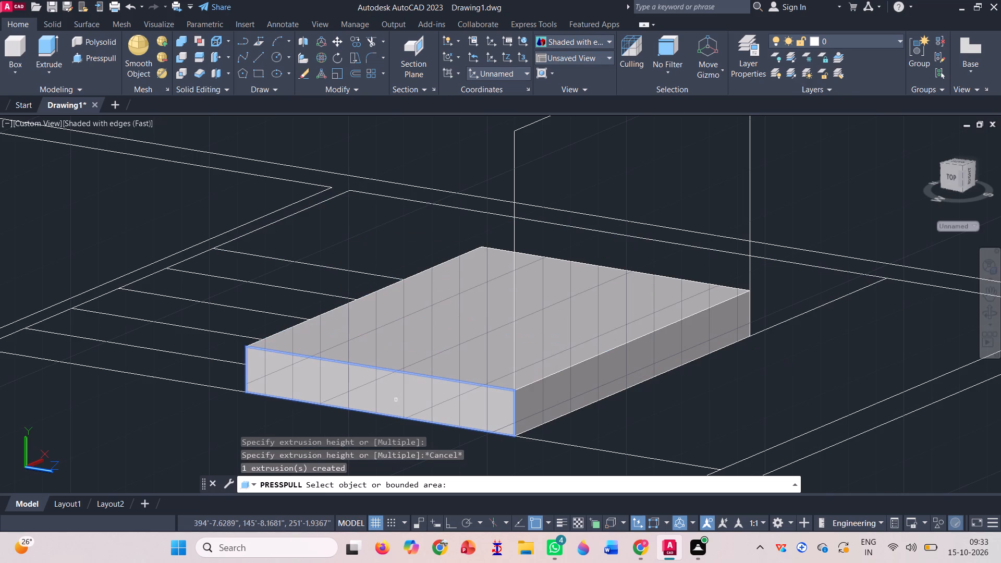
left_click(393, 389)
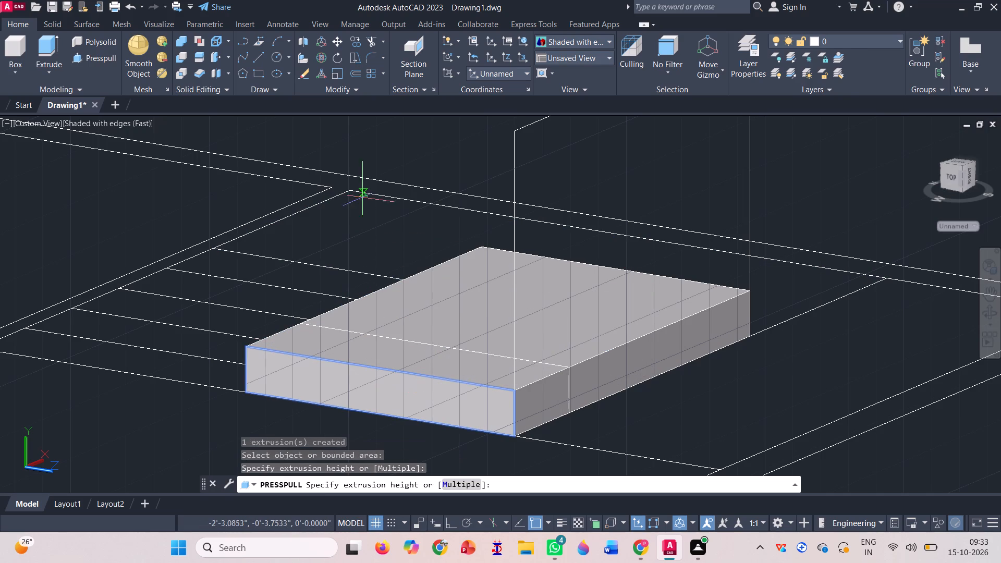
key("Escape")
scroll(409, 378, "down", 2)
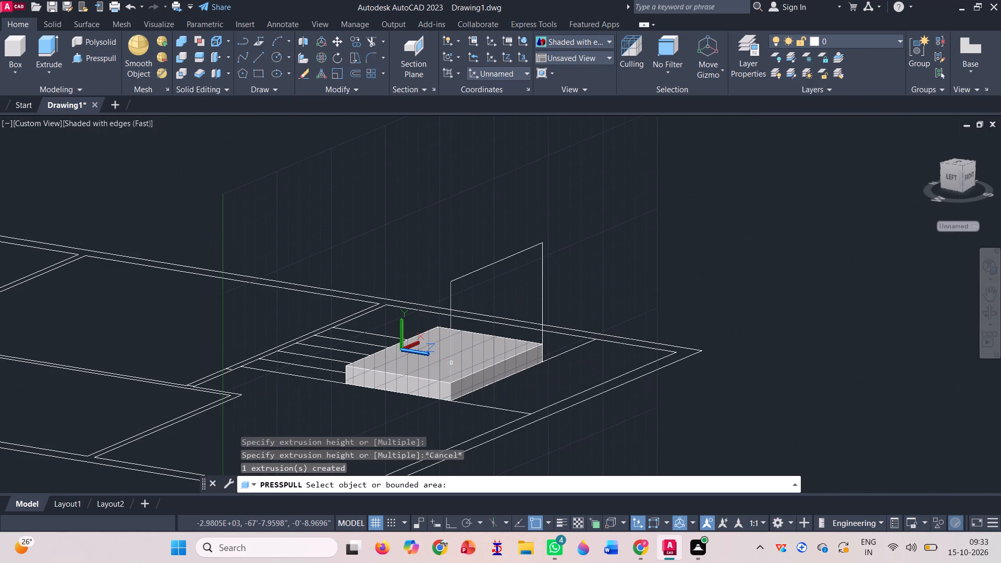
left_click(484, 378)
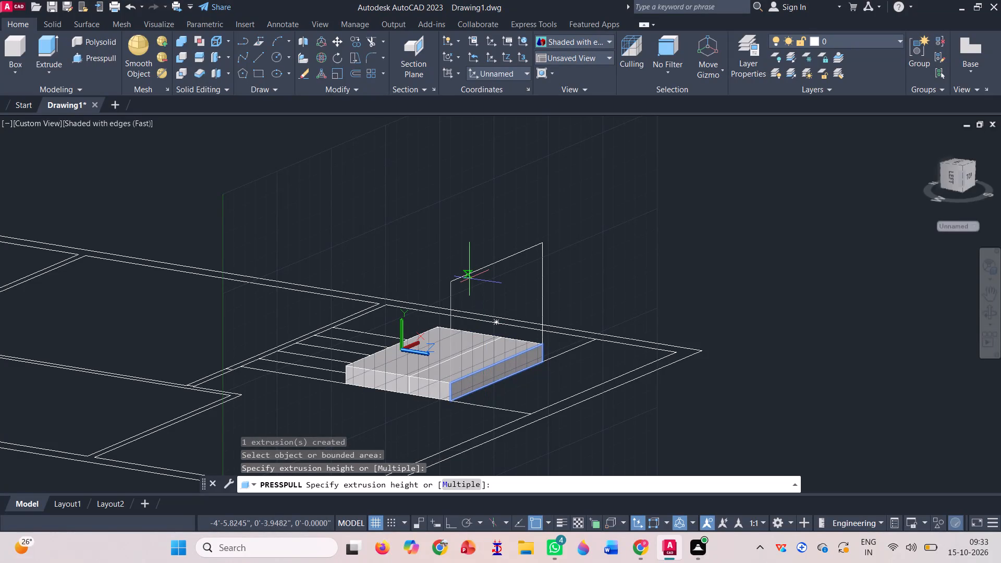
key("Escape")
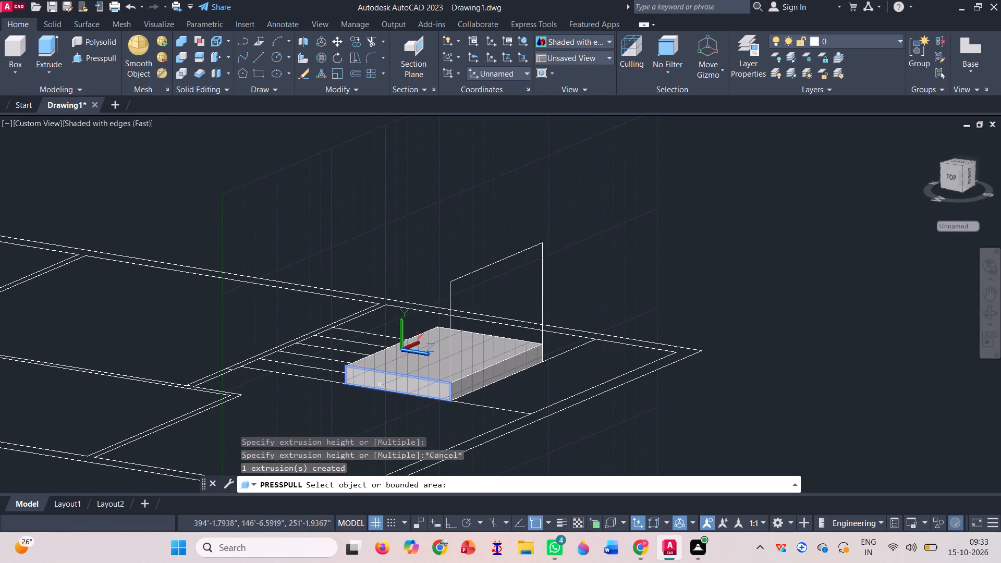
scroll(379, 378, "up", 2)
scroll(383, 380, "down", 2)
scroll(368, 363, "up", 1)
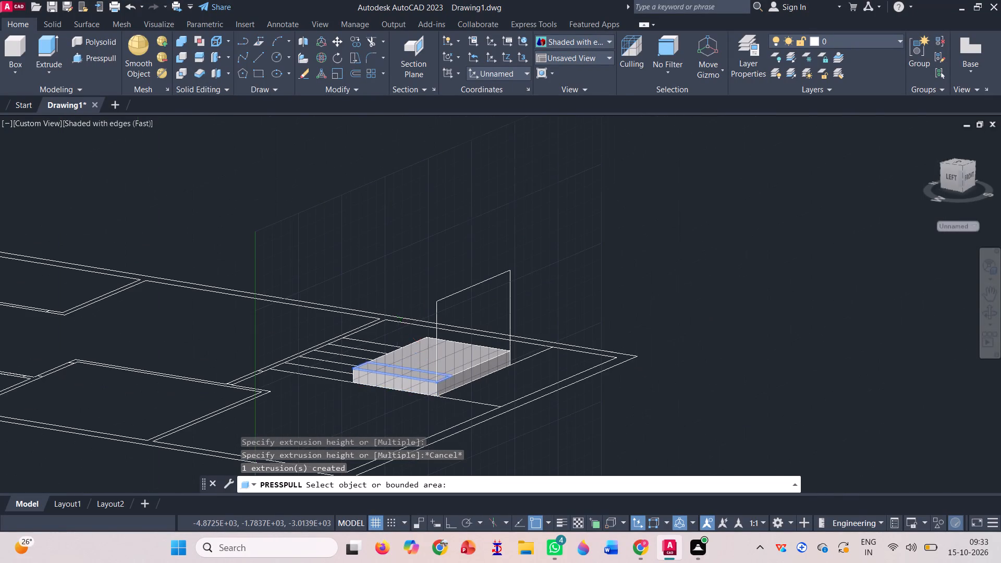
scroll(368, 363, "up", 1)
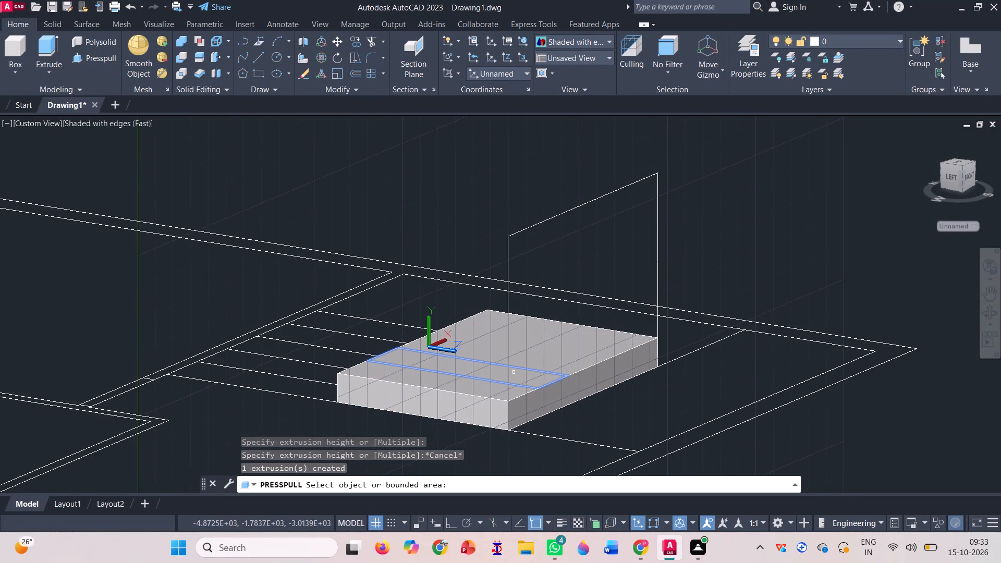
left_click(542, 381)
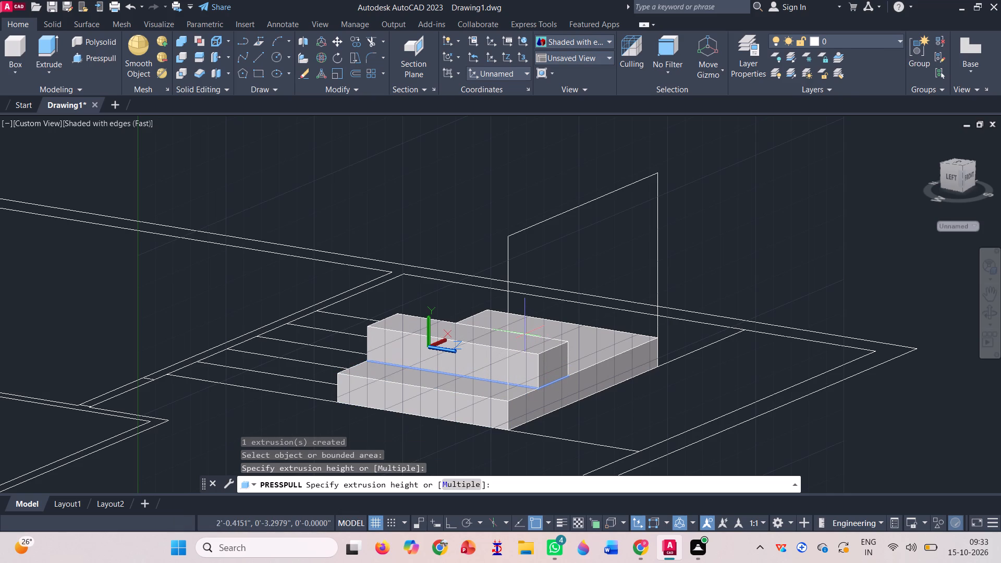
left_click(524, 341)
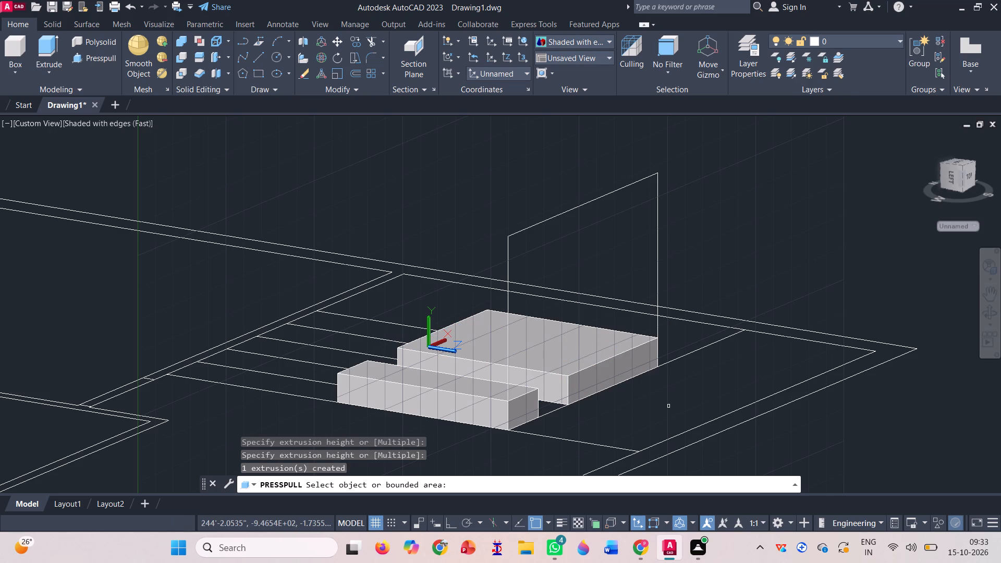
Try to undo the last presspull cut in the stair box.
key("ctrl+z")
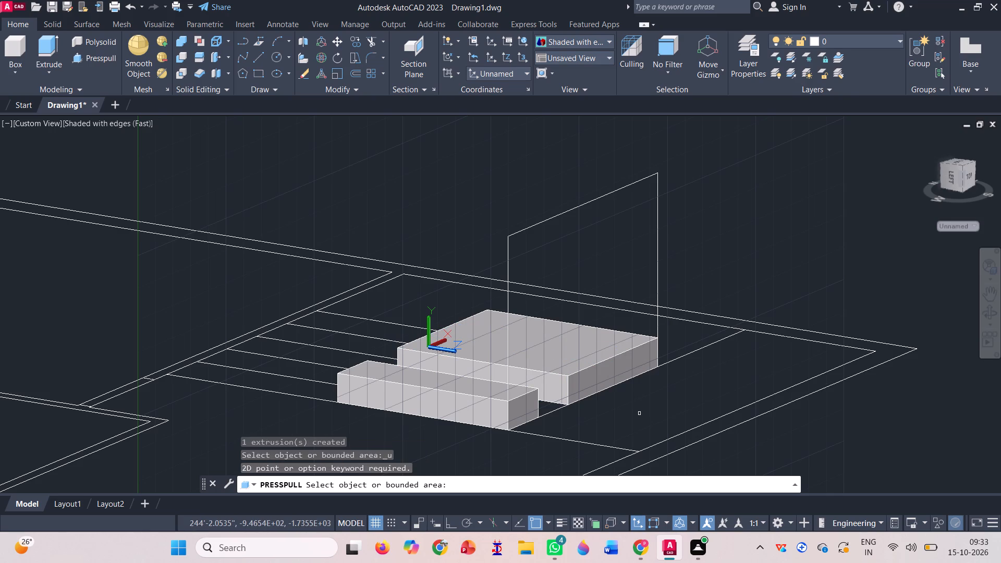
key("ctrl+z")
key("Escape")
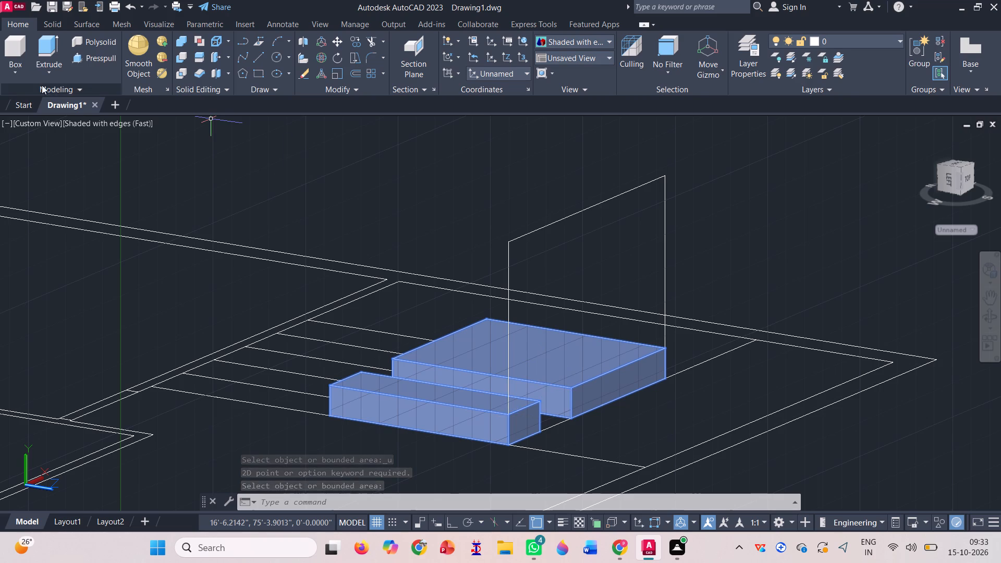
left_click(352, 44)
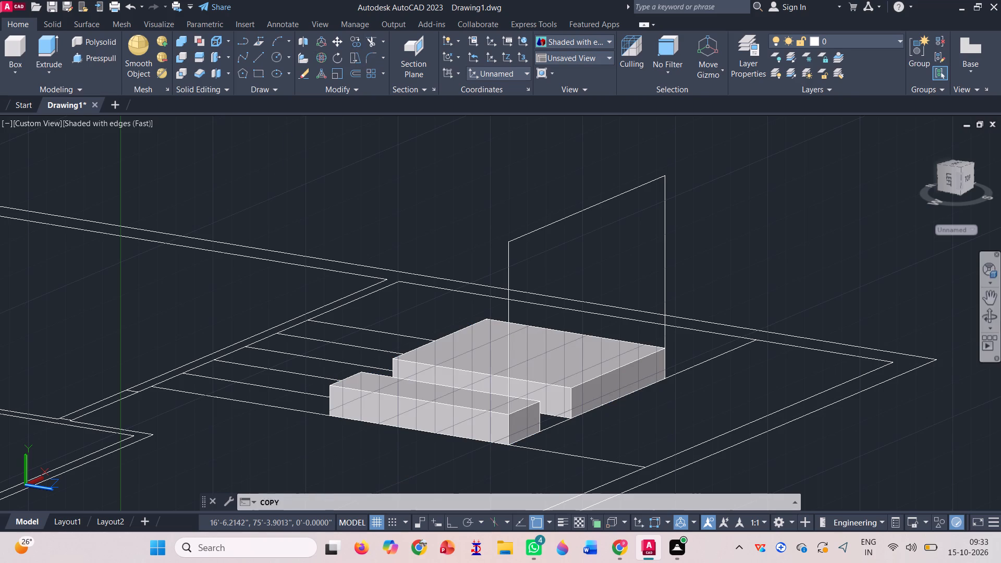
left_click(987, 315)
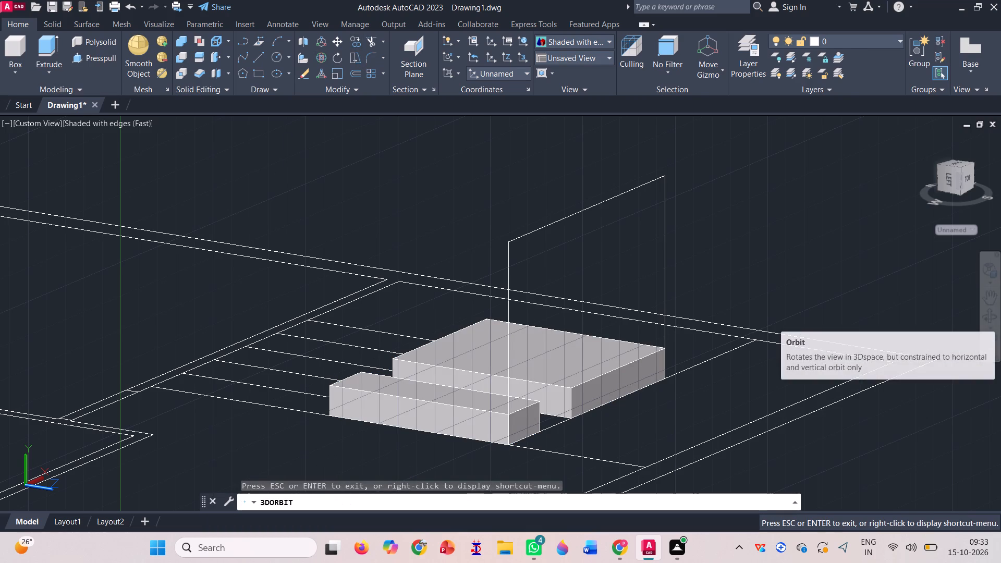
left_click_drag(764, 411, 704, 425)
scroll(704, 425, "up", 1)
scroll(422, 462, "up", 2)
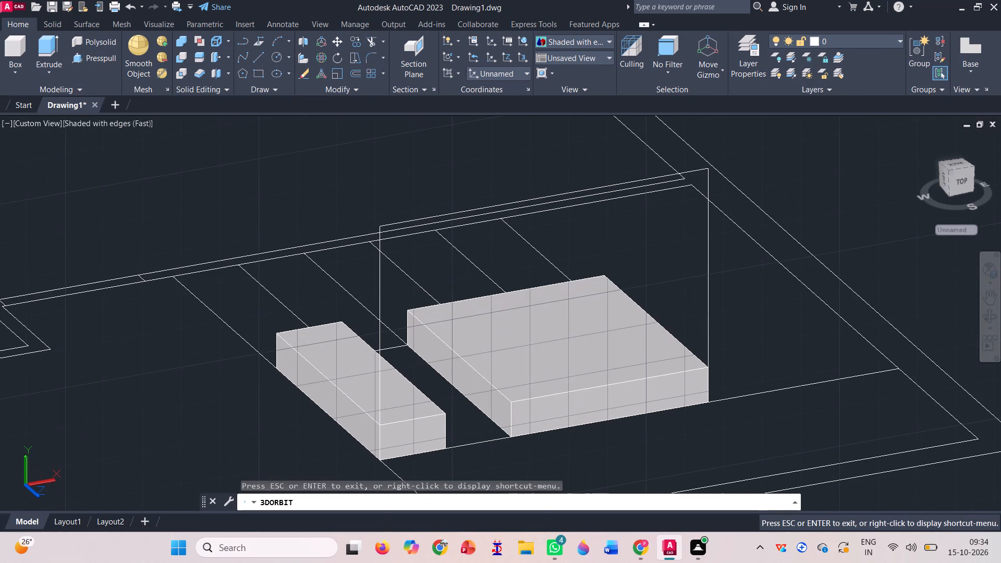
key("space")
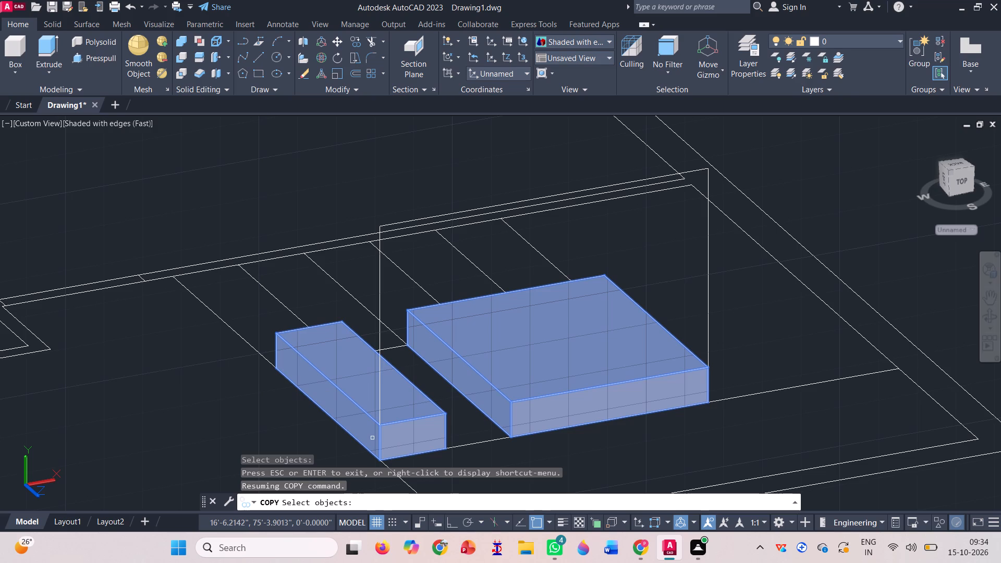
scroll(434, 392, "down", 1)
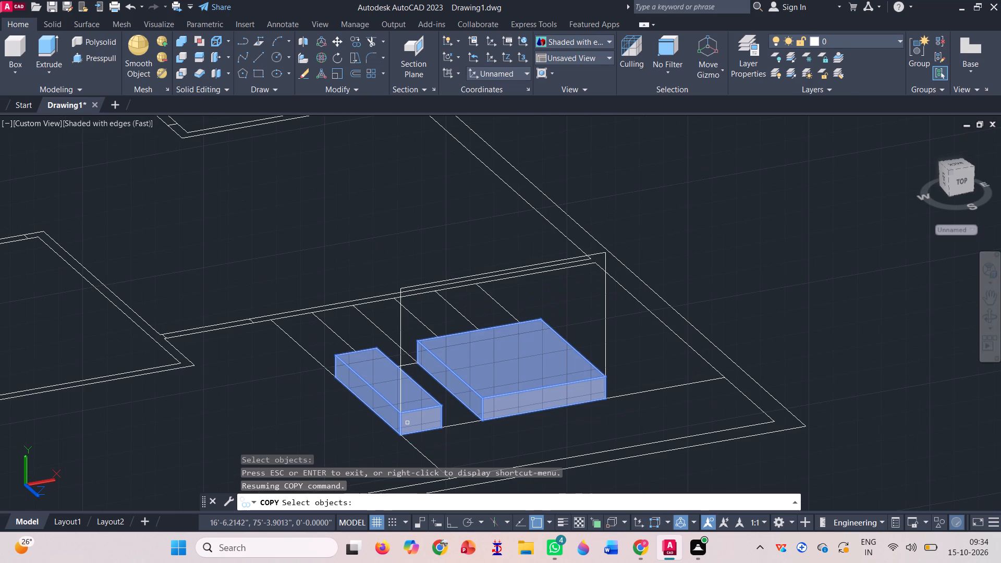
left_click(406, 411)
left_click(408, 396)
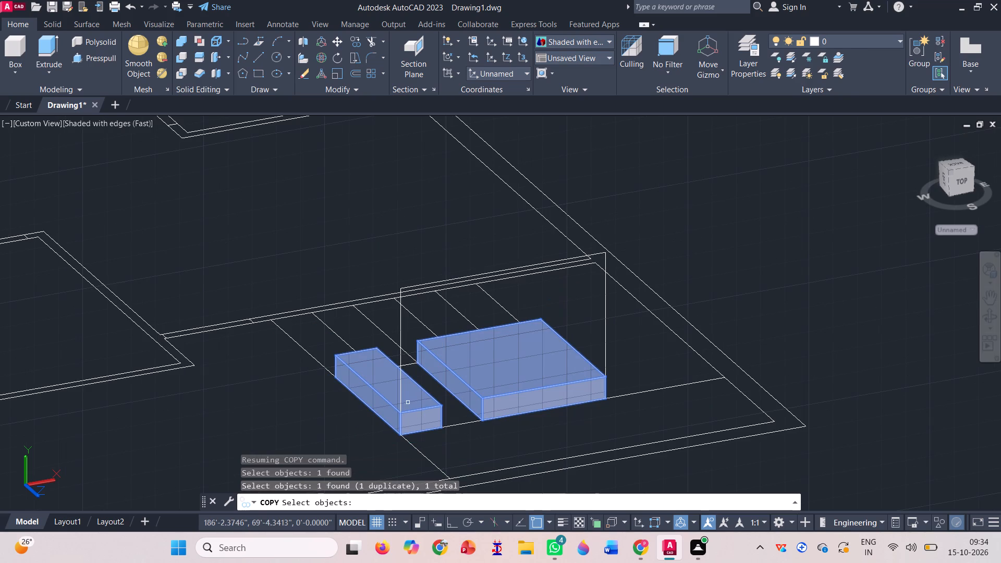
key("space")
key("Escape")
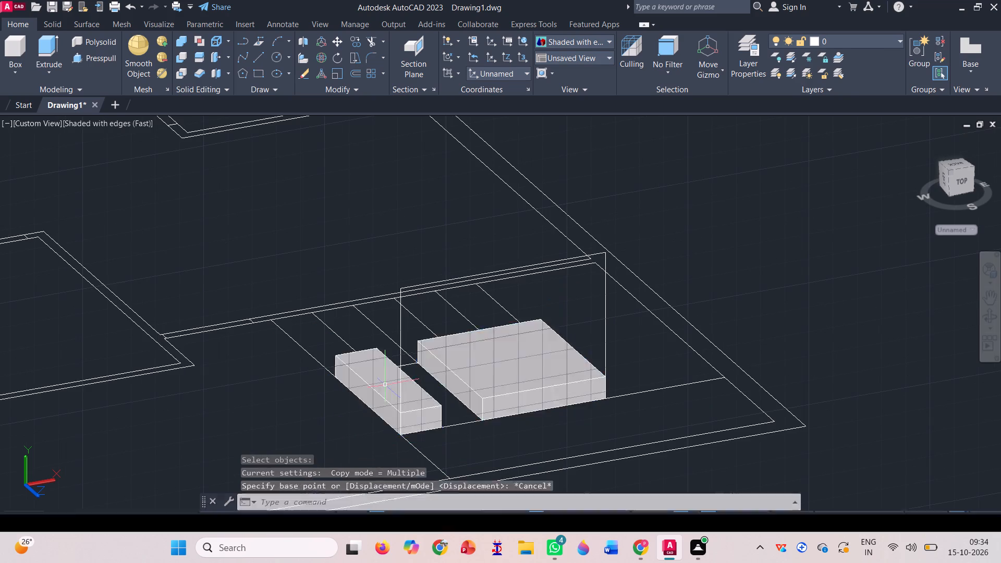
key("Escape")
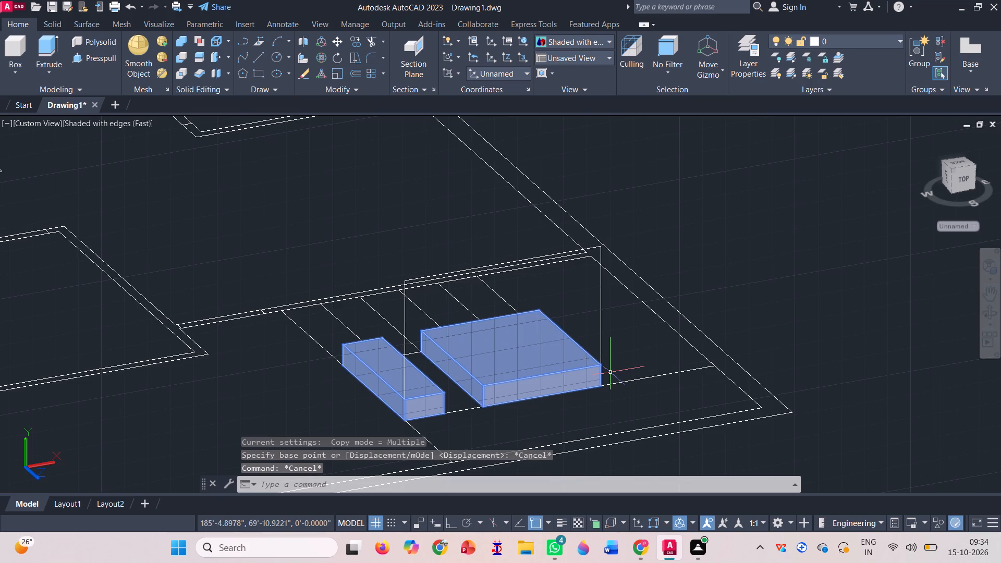
Presspull the remaining tread strips of the stair box down through their full thickness, leaving only the first tread block.
scroll(610, 371, "down", 1)
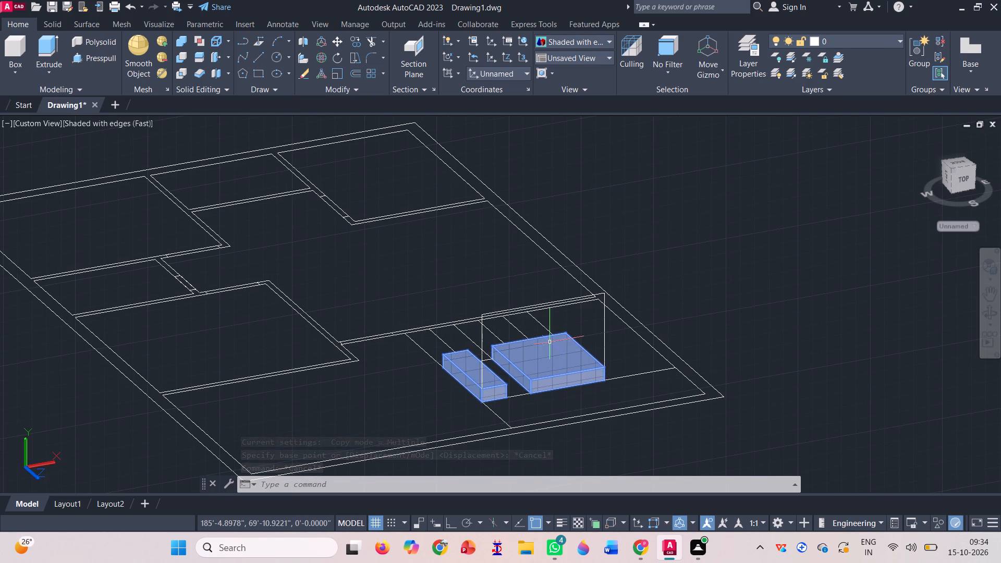
left_click(95, 53)
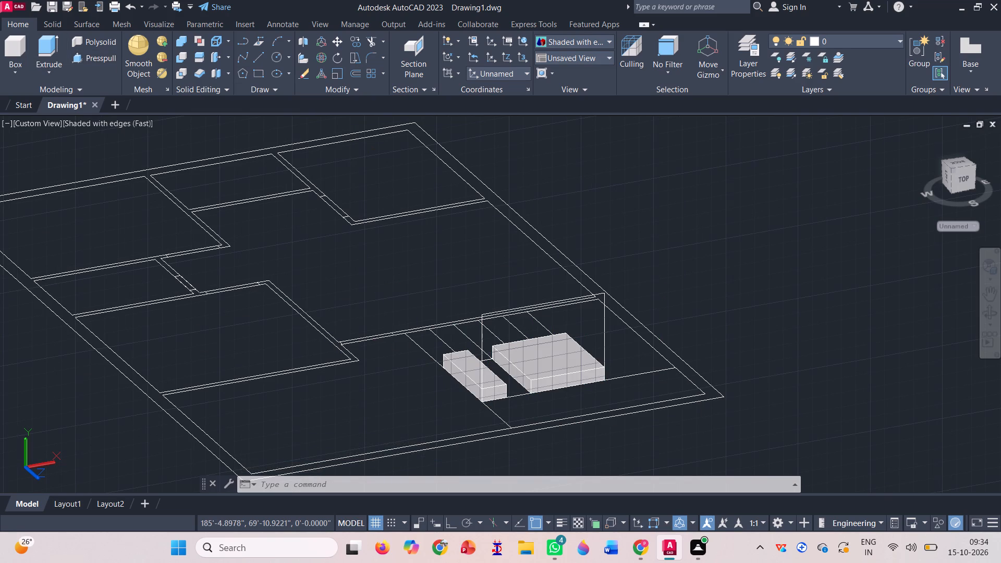
scroll(565, 337, "up", 2)
left_click(550, 386)
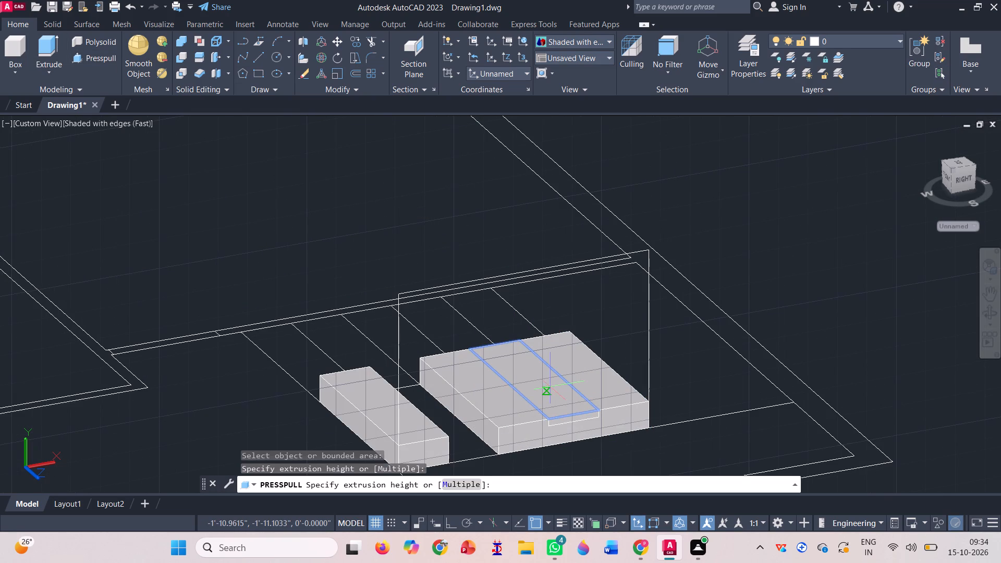
left_click(551, 442)
left_click(597, 366)
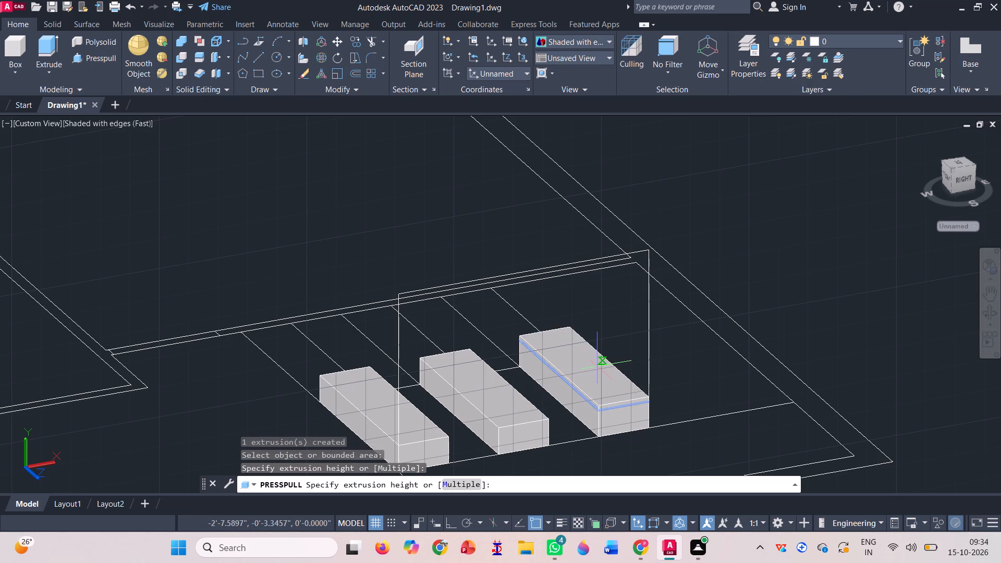
left_click(617, 430)
left_click(506, 402)
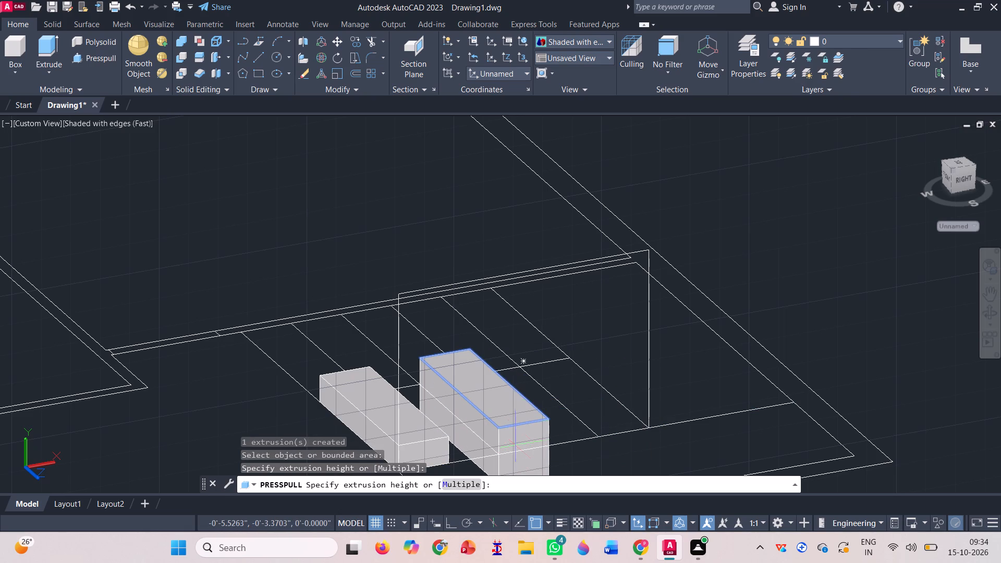
left_click(515, 454)
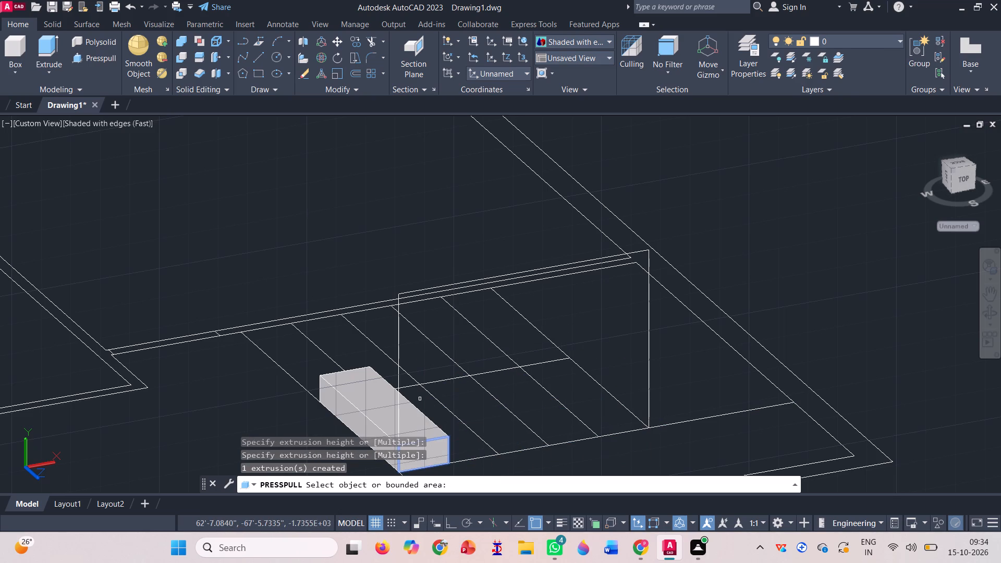
scroll(421, 421, "down", 1)
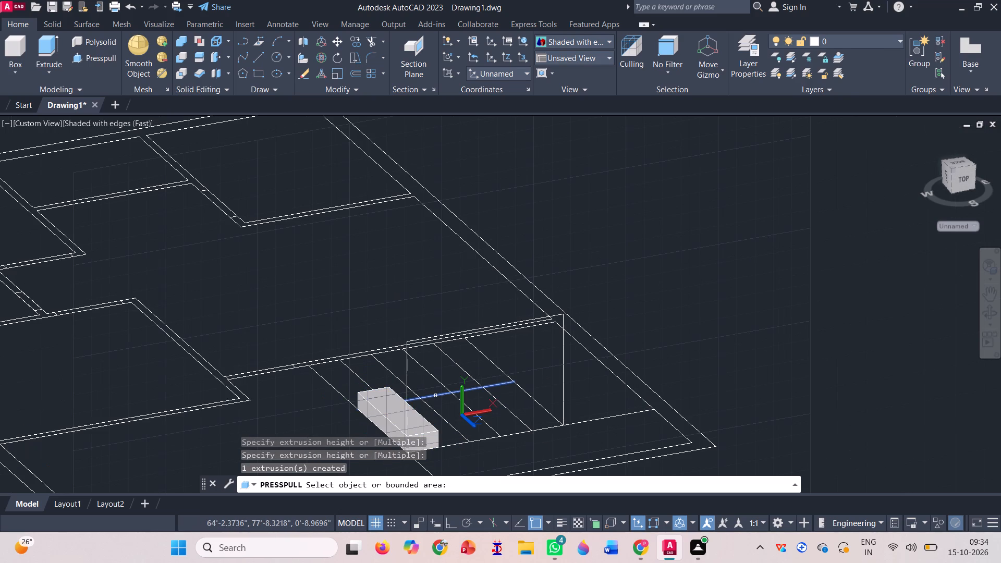
scroll(608, 299, "down", 2)
scroll(504, 318, "down", 1)
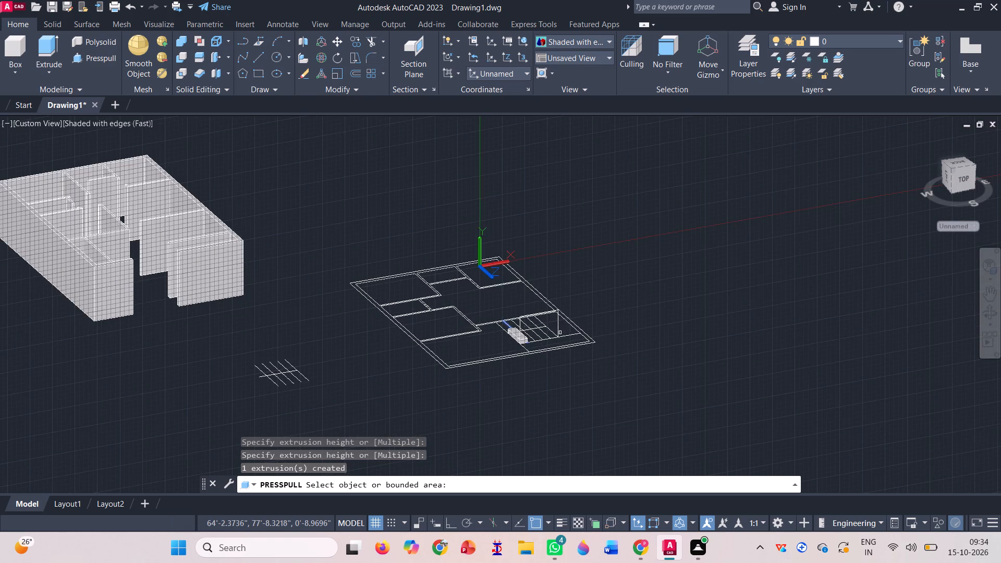
scroll(560, 331, "up", 3)
scroll(442, 345, "up", 2)
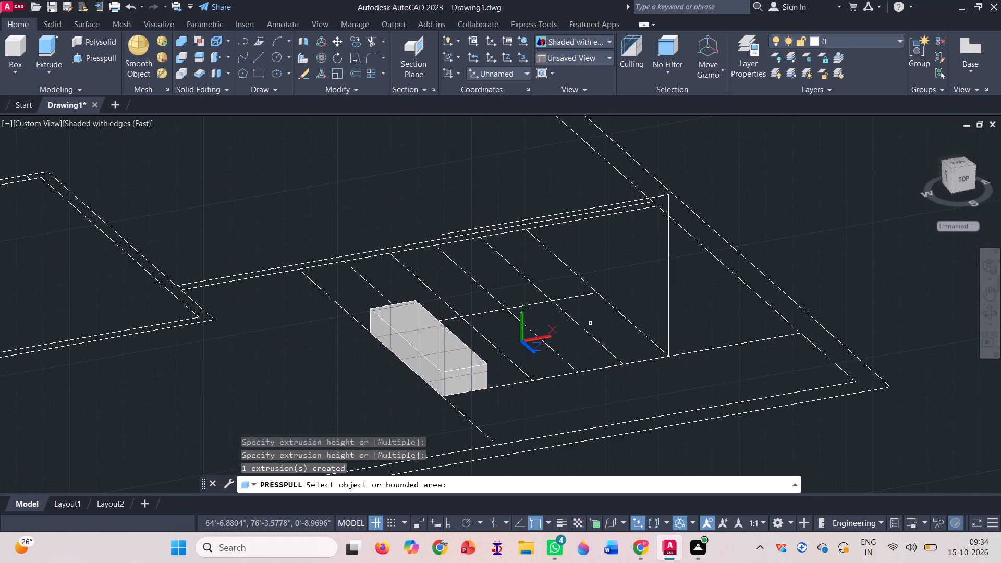
key("Escape")
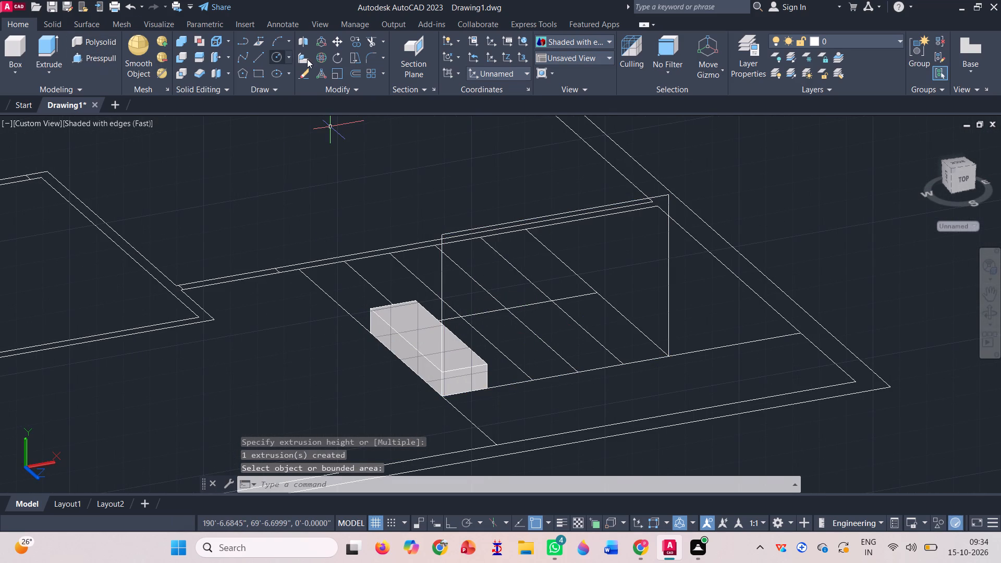
Copy the first tread block from its lower front corner onto its opposite upper corner to place the second step.
left_click(356, 41)
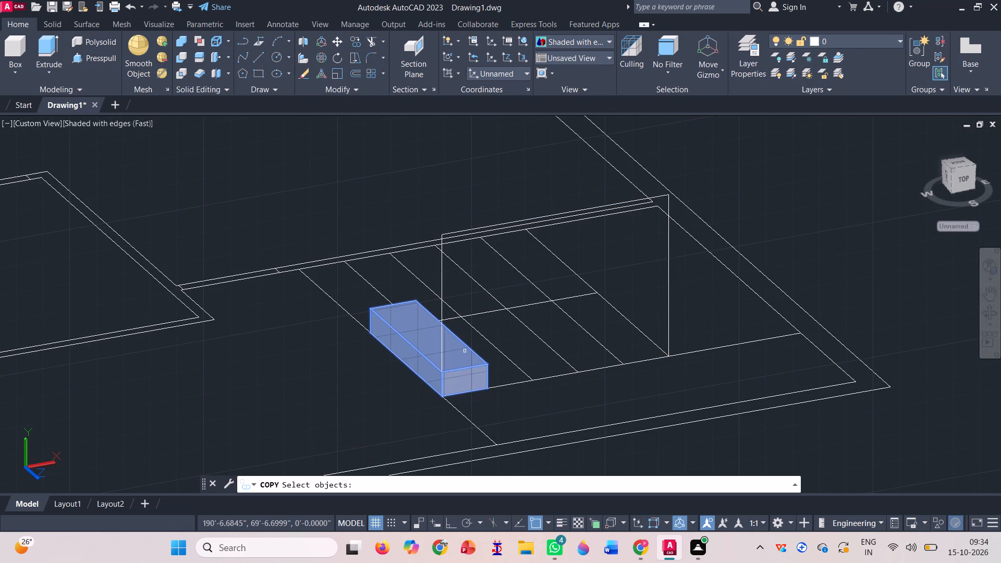
left_click(465, 352)
key("space")
scroll(444, 400, "up", 3)
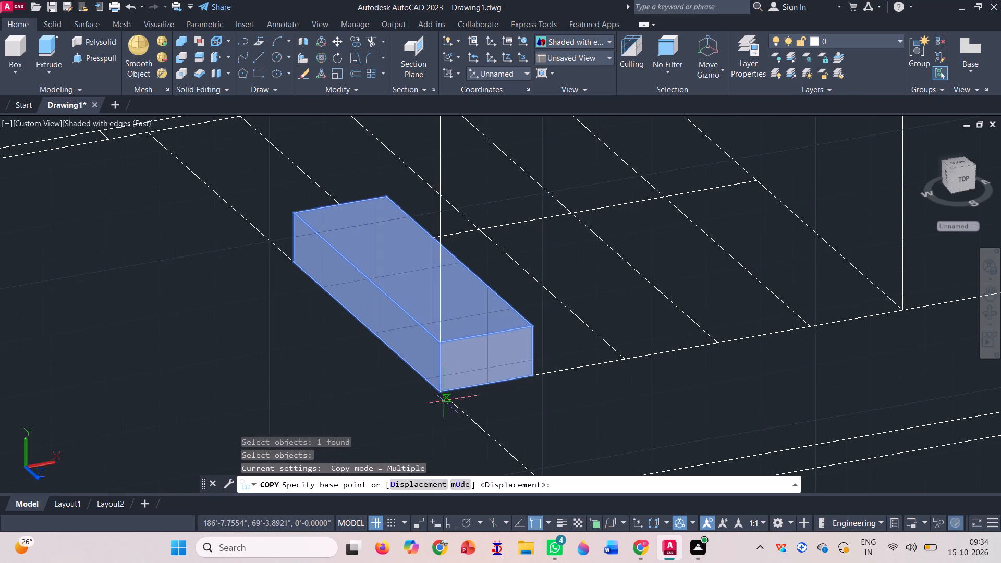
scroll(444, 399, "up", 3)
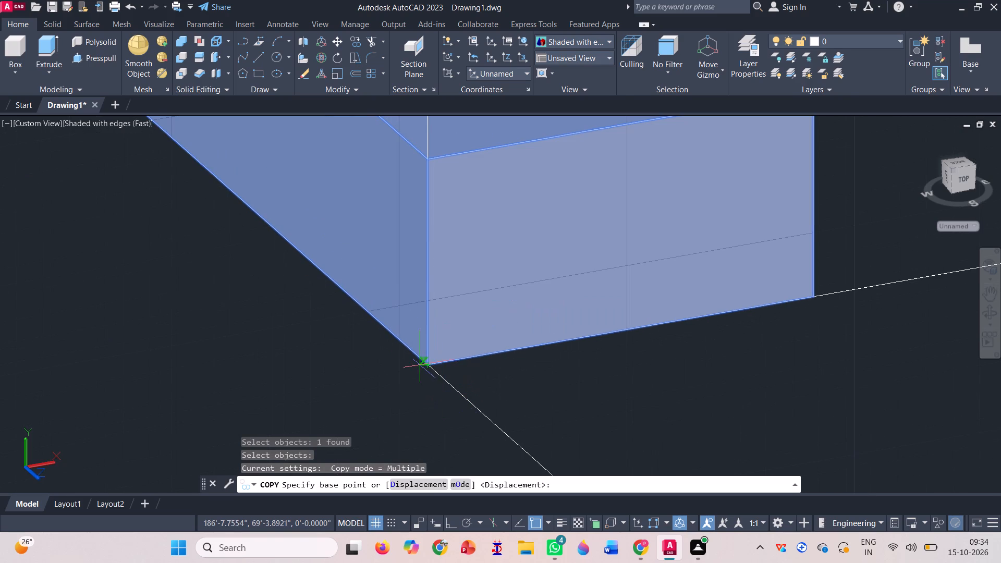
left_click(426, 363)
scroll(372, 397, "down", 3)
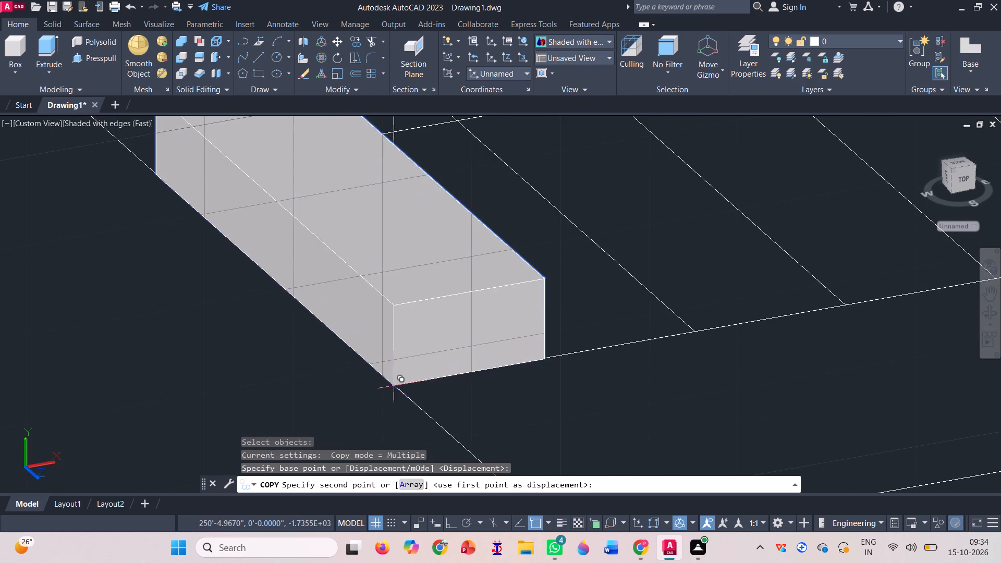
scroll(532, 279, "up", 2)
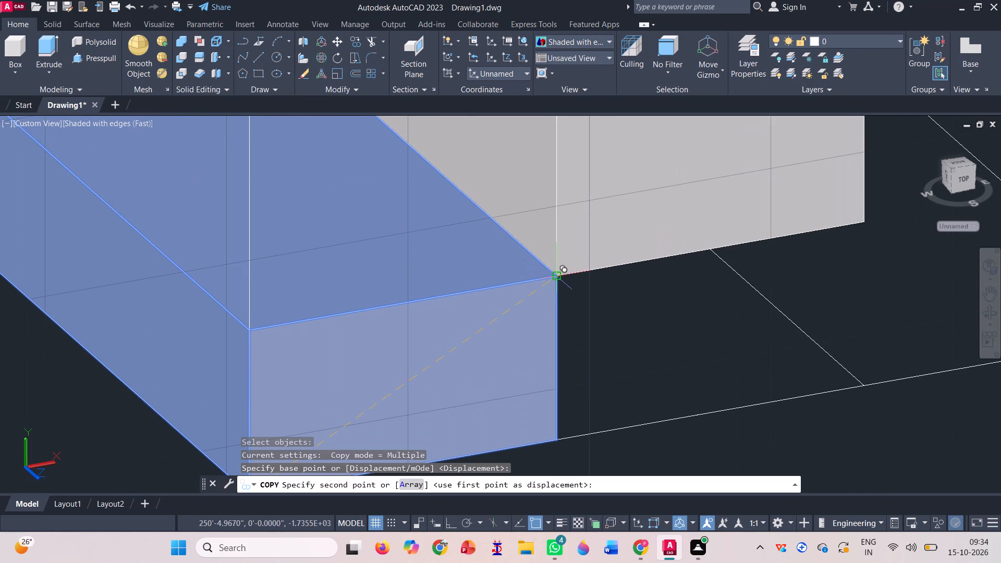
left_click(559, 272)
Place four more copies of the tread block, each on the previous step's upper corner, to make a six-step flight.
scroll(430, 359, "down", 2)
scroll(587, 247, "up", 1)
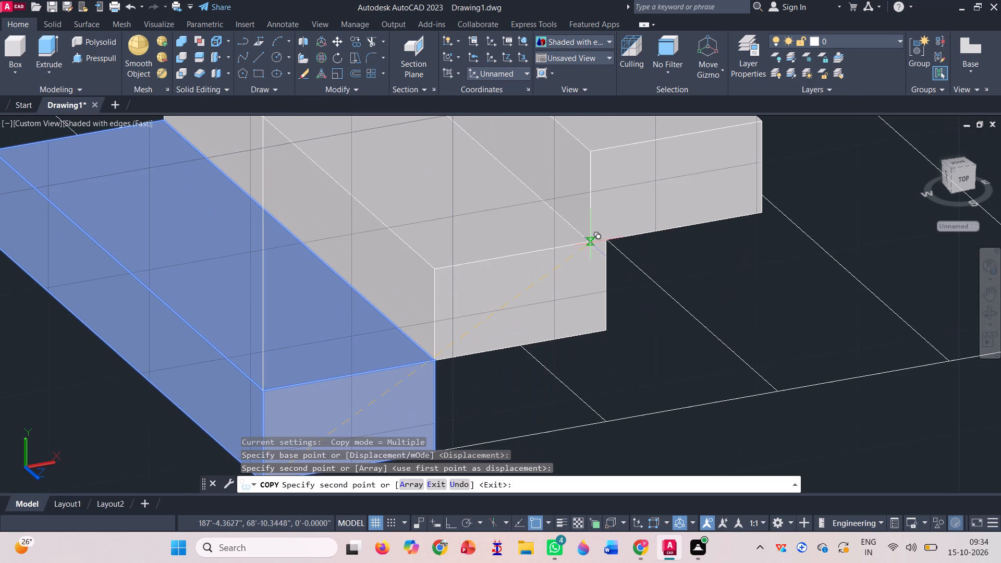
left_click(608, 240)
scroll(457, 358, "down", 2)
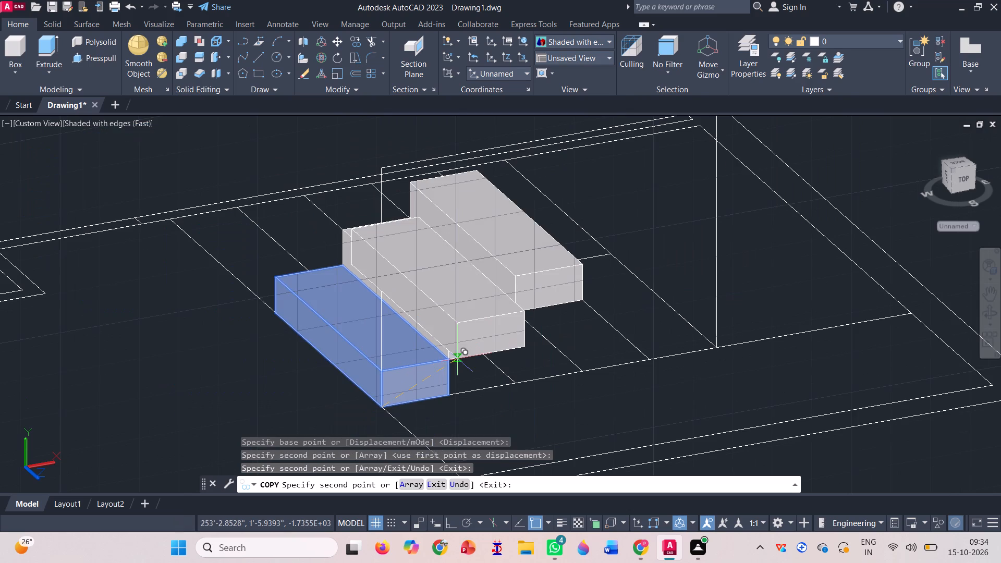
scroll(556, 280, "up", 3)
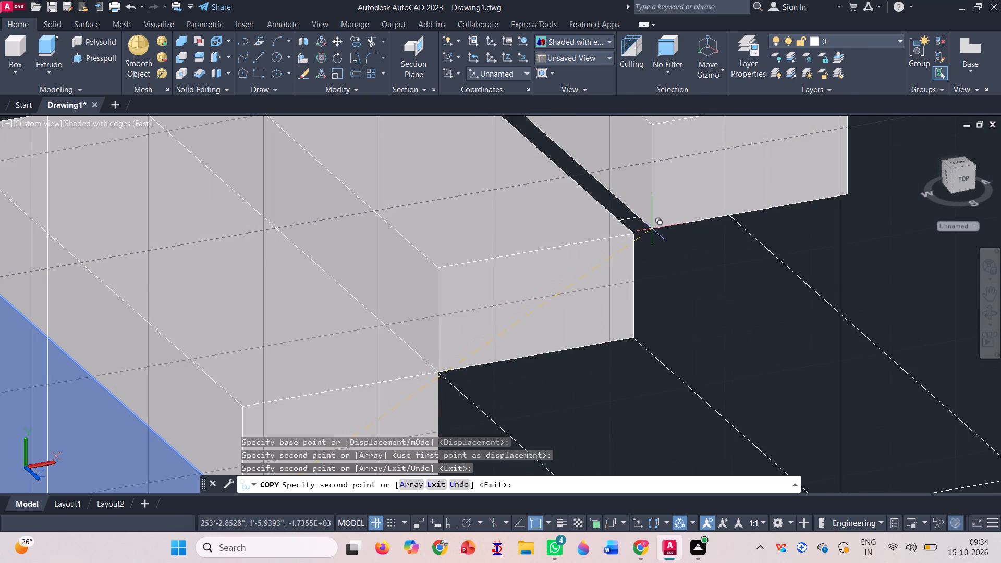
left_click(636, 236)
scroll(500, 361, "down", 2)
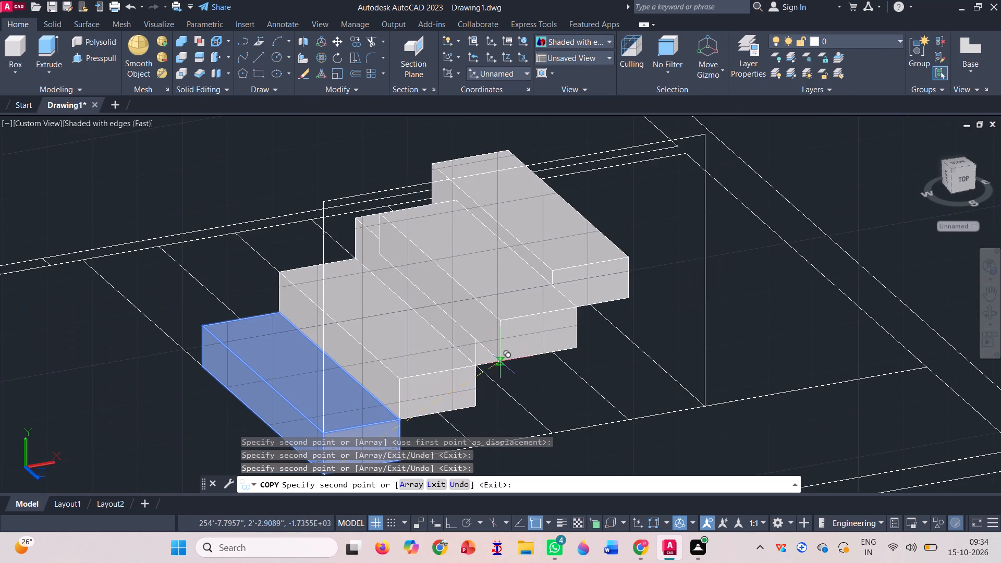
scroll(637, 241, "up", 2)
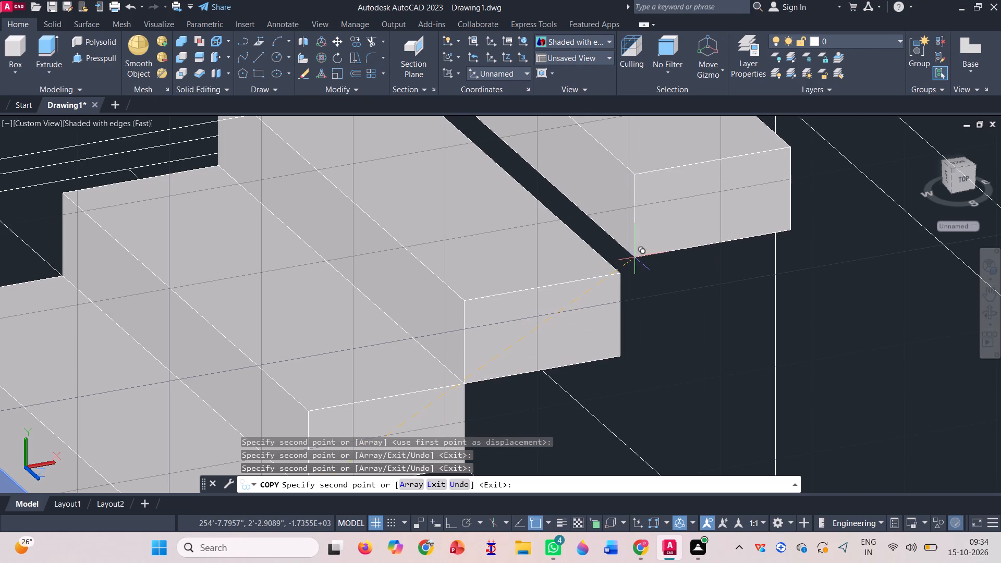
left_click(617, 272)
scroll(459, 386, "down", 1)
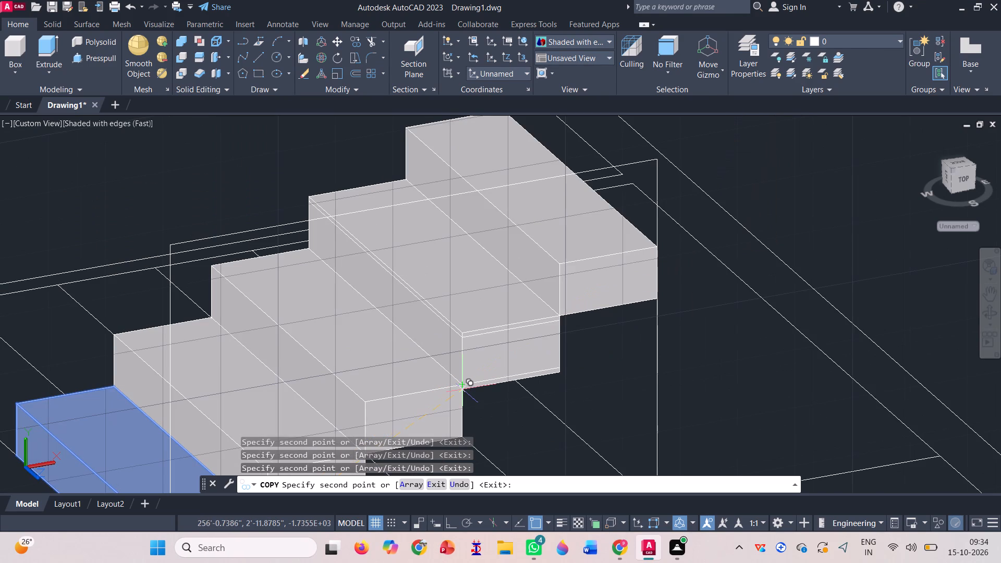
scroll(715, 237, "up", 2)
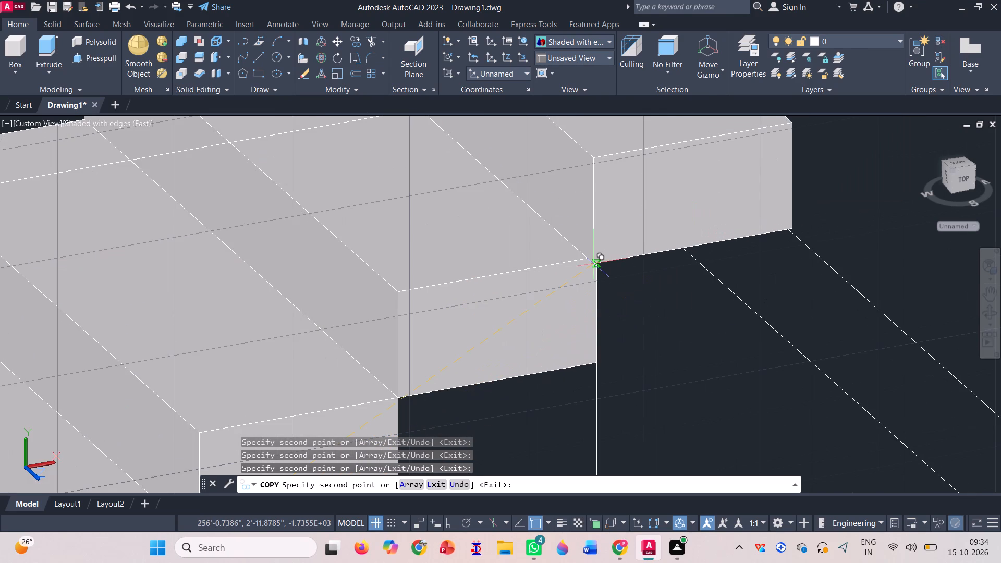
left_click(599, 257)
scroll(576, 326, "down", 1)
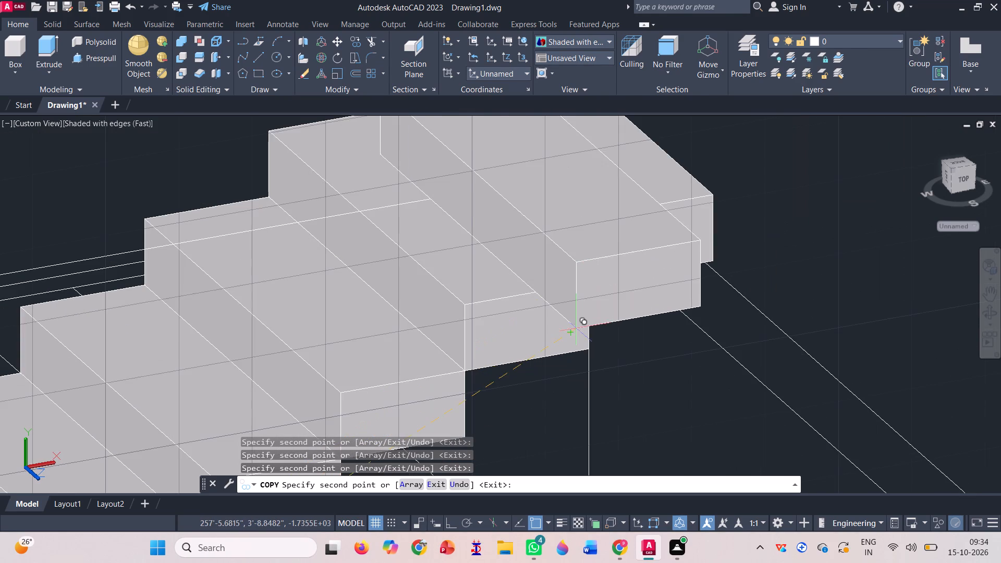
scroll(606, 373, "down", 2)
key("space")
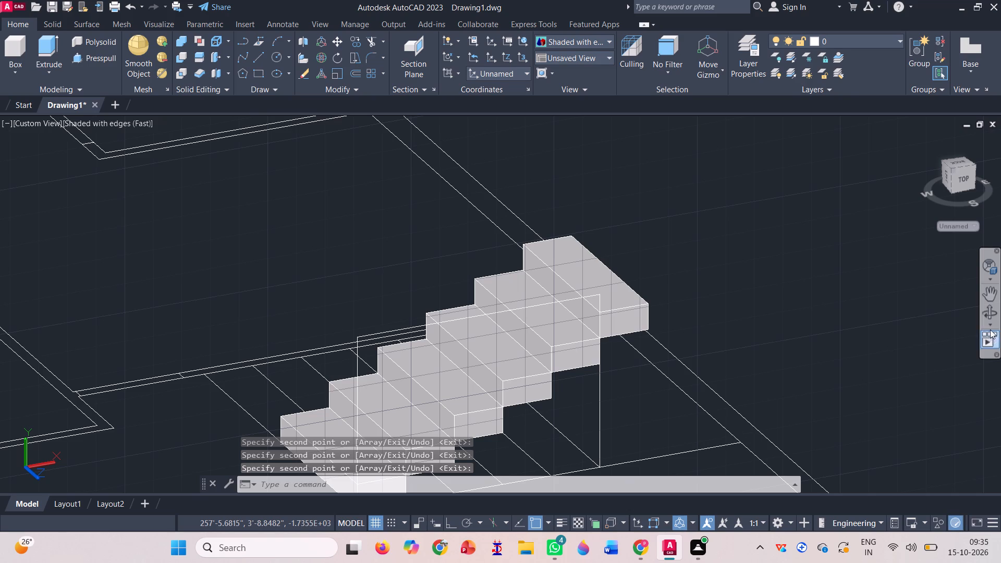
Examine the stair flight from the side against the upright rectangle, and from above against the floor plan.
left_click(992, 310)
left_click_drag(821, 348, 800, 325)
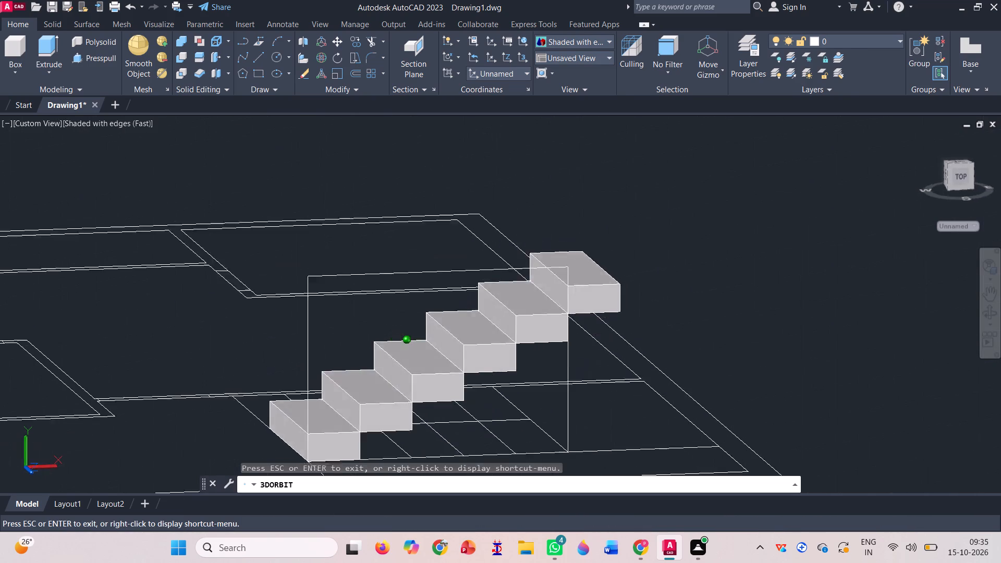
left_click_drag(800, 325, 781, 326)
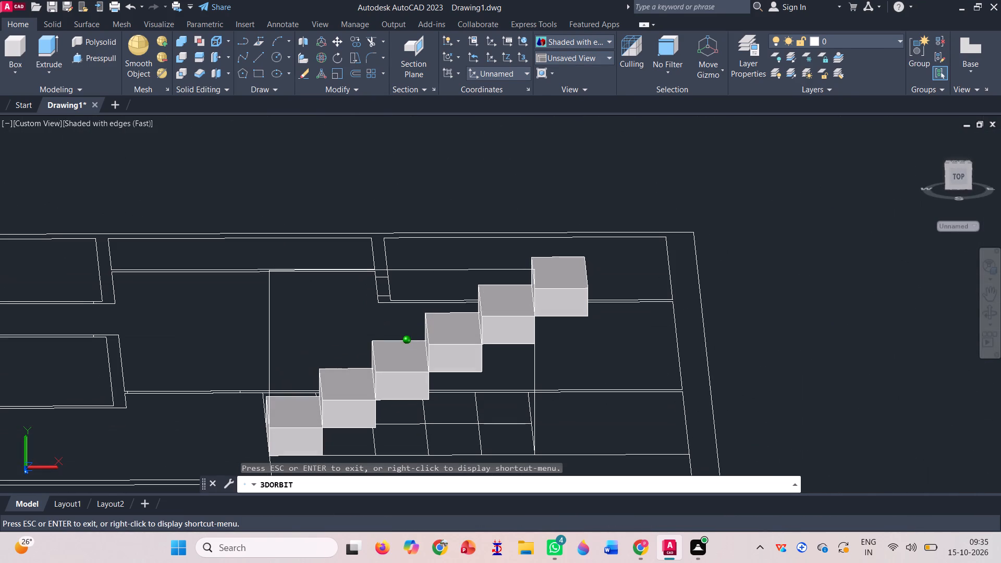
left_click_drag(648, 347, 643, 335)
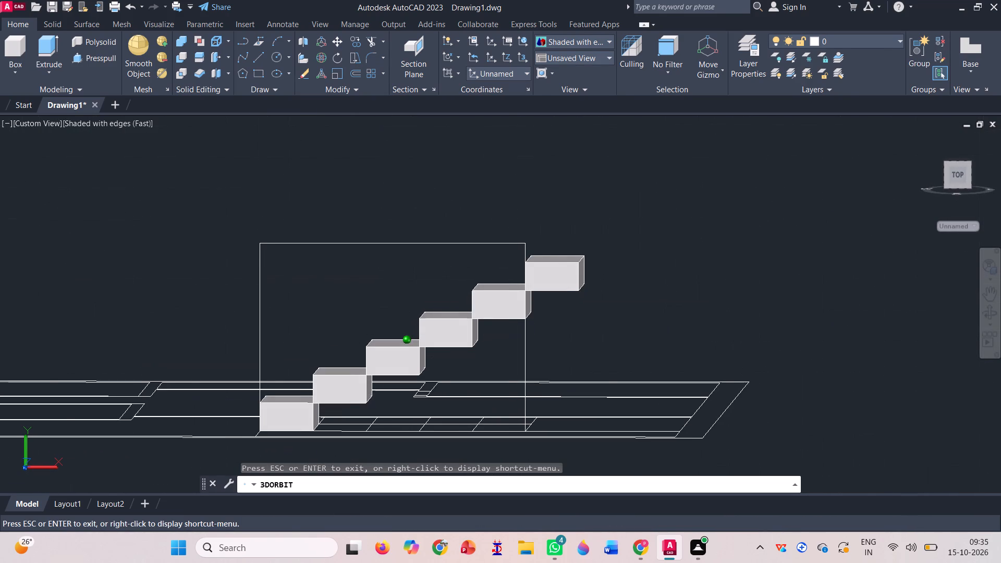
left_click_drag(643, 335, 646, 335)
key("space")
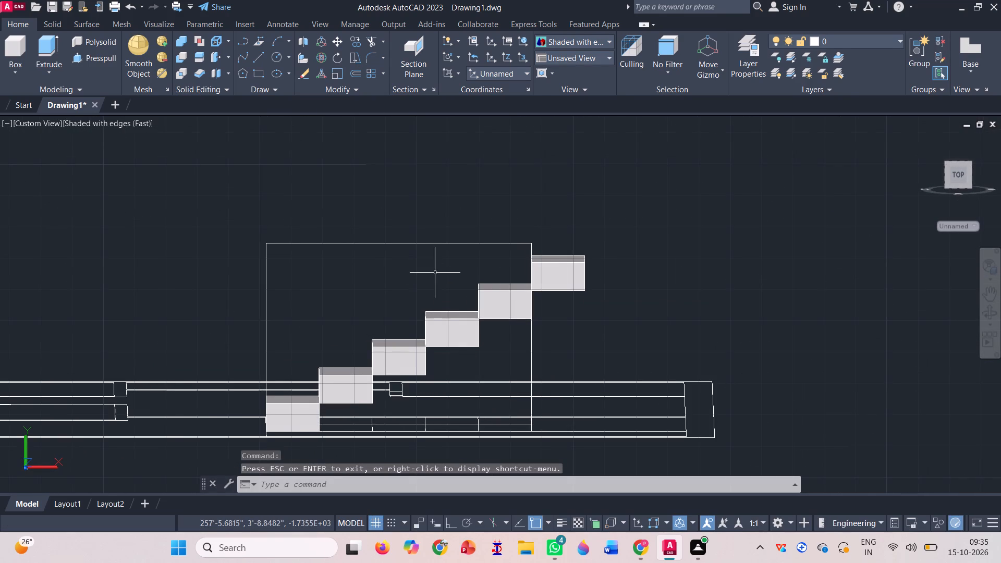
left_click(286, 267)
left_click(235, 226)
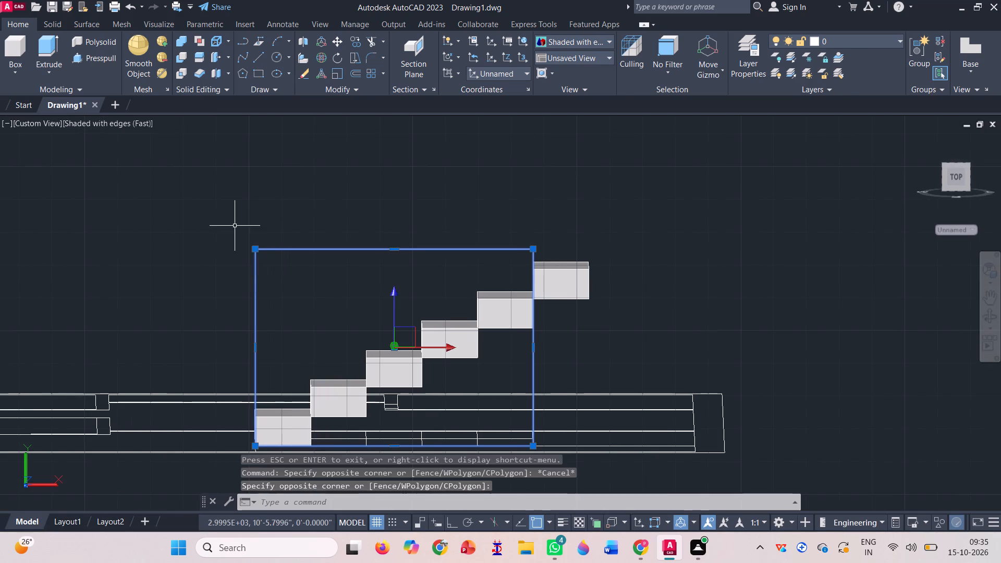
key("Escape")
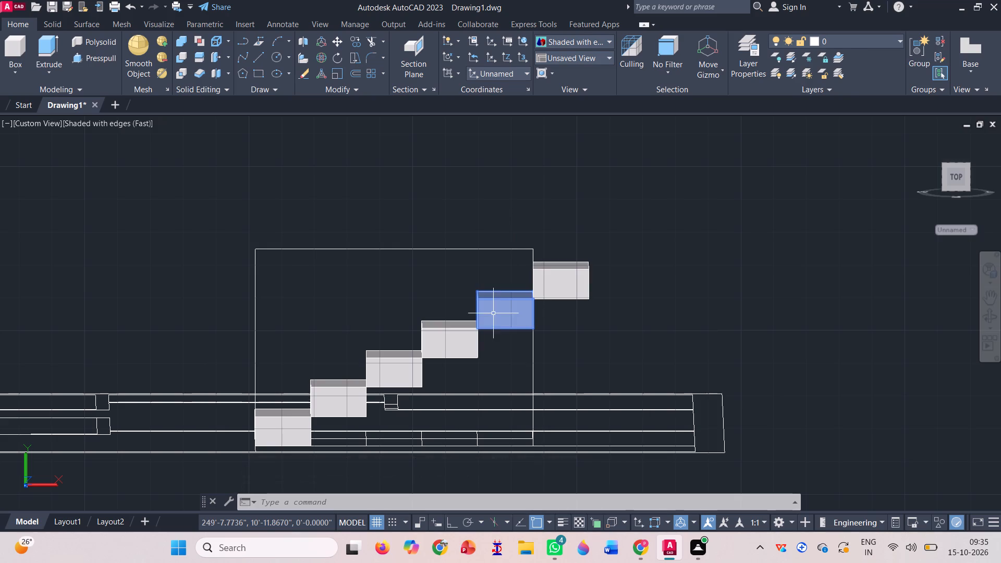
left_click(992, 307)
left_click_drag(723, 303, 723, 325)
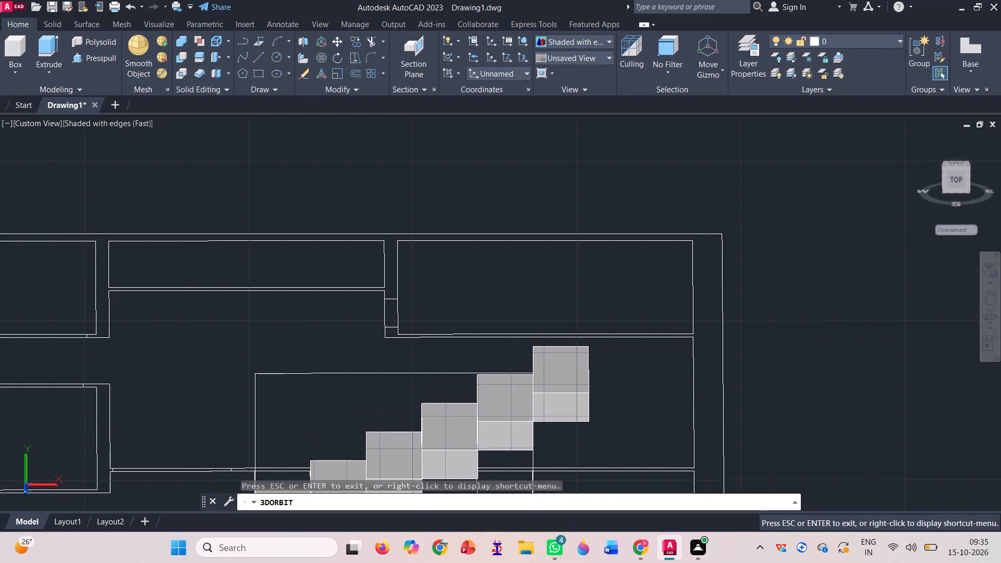
scroll(544, 210, "down", 7)
left_click_drag(583, 427, 588, 438)
key("Escape")
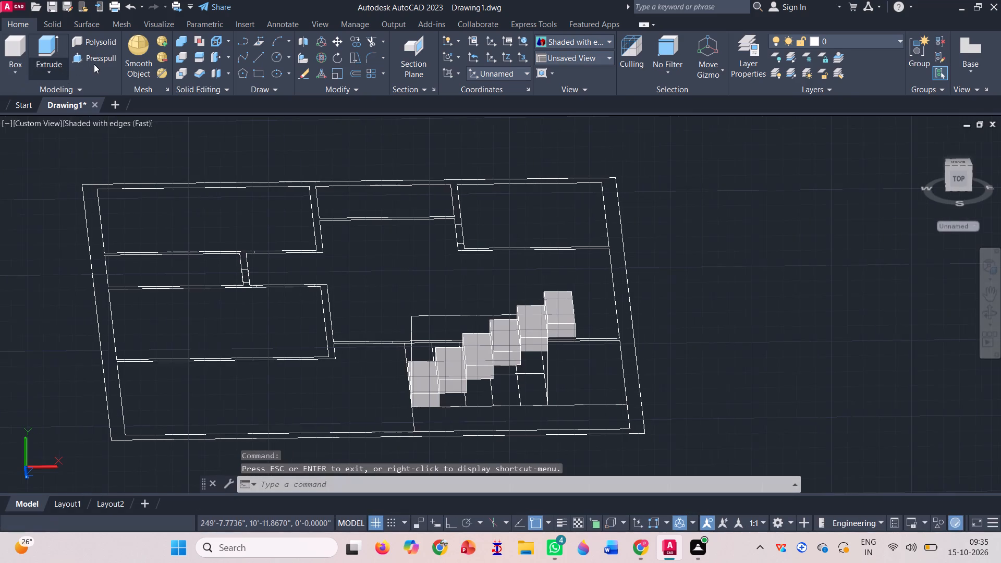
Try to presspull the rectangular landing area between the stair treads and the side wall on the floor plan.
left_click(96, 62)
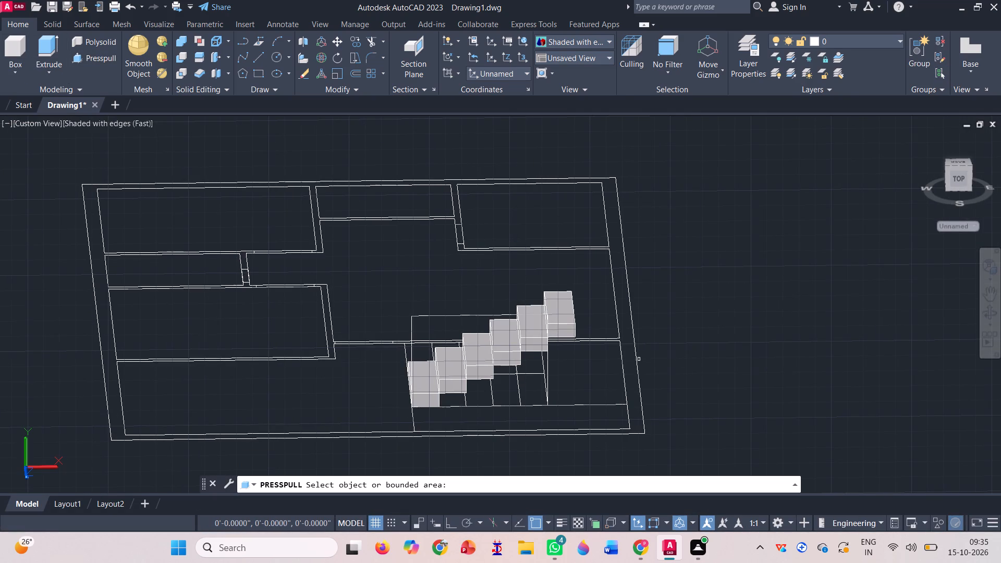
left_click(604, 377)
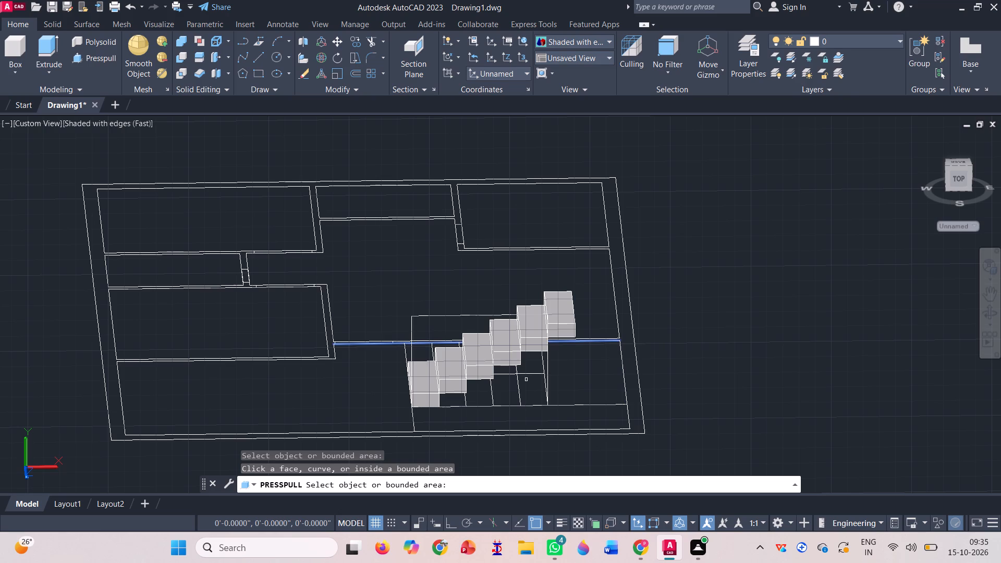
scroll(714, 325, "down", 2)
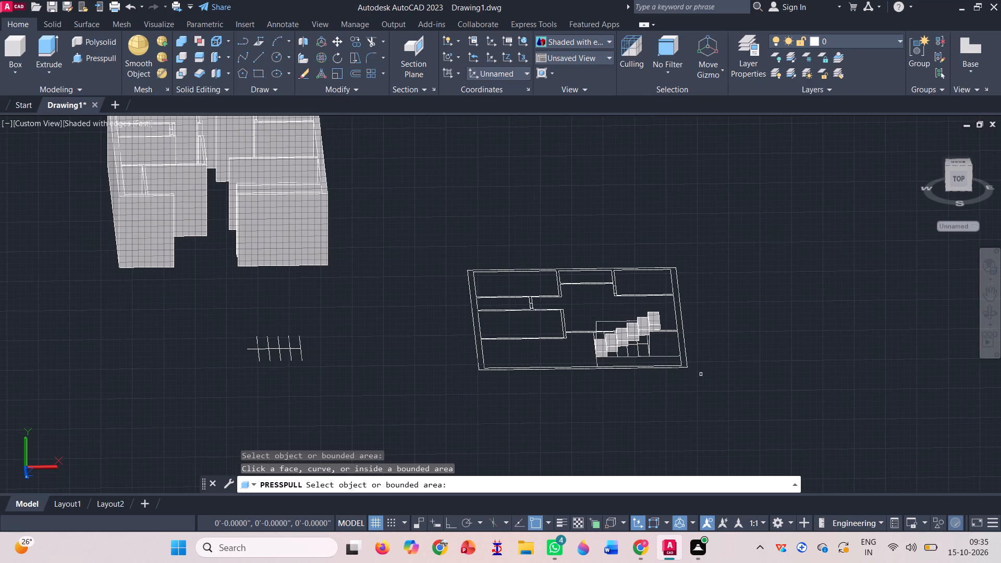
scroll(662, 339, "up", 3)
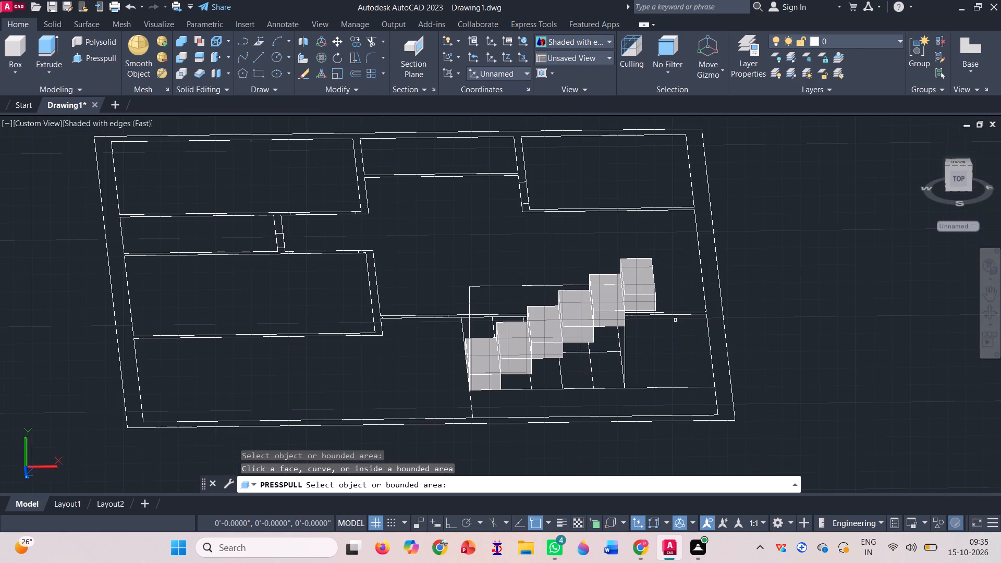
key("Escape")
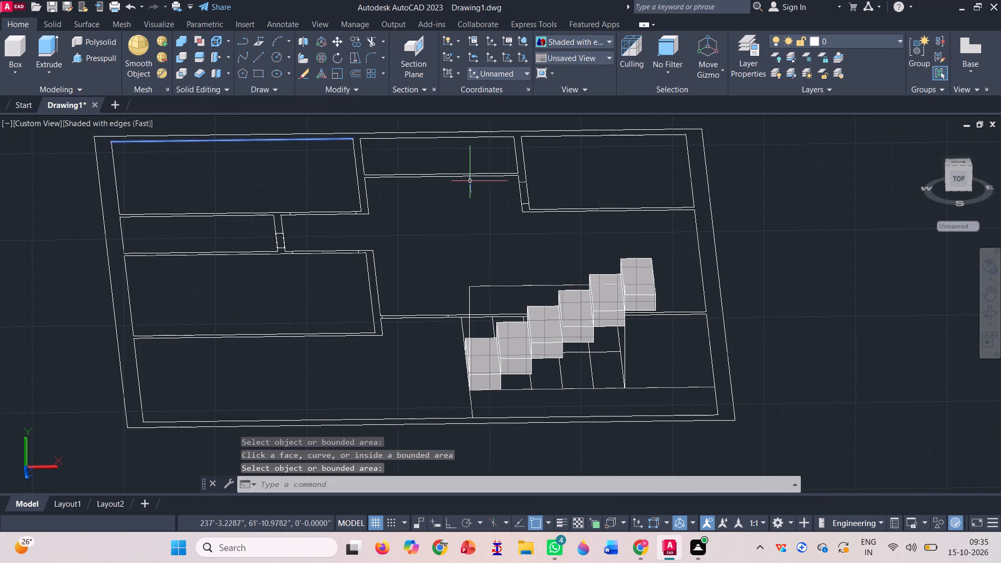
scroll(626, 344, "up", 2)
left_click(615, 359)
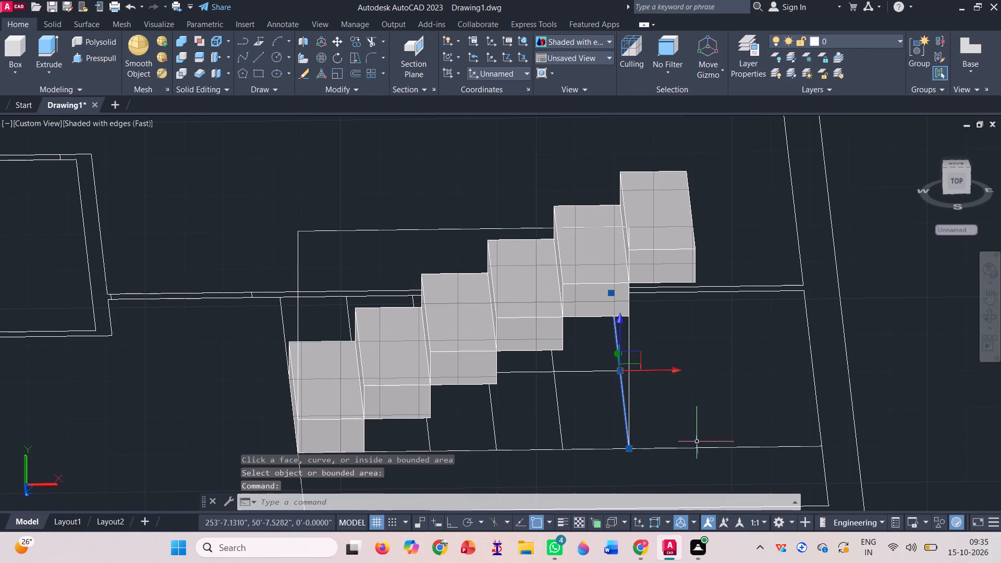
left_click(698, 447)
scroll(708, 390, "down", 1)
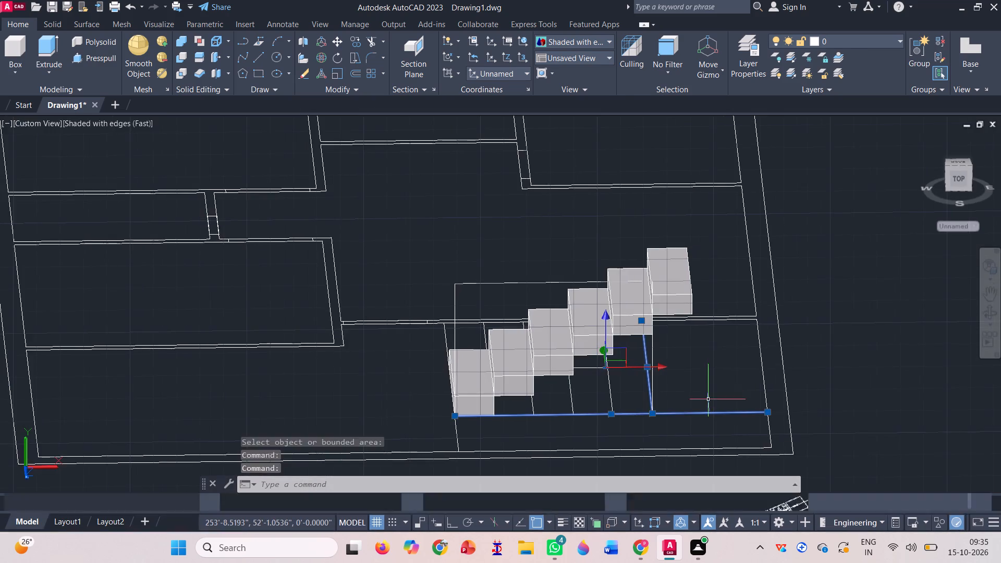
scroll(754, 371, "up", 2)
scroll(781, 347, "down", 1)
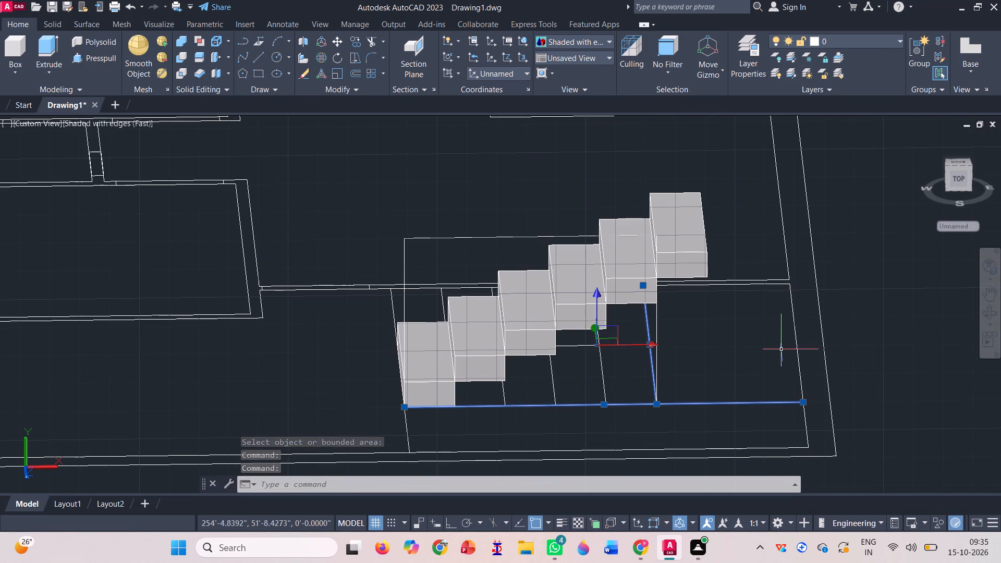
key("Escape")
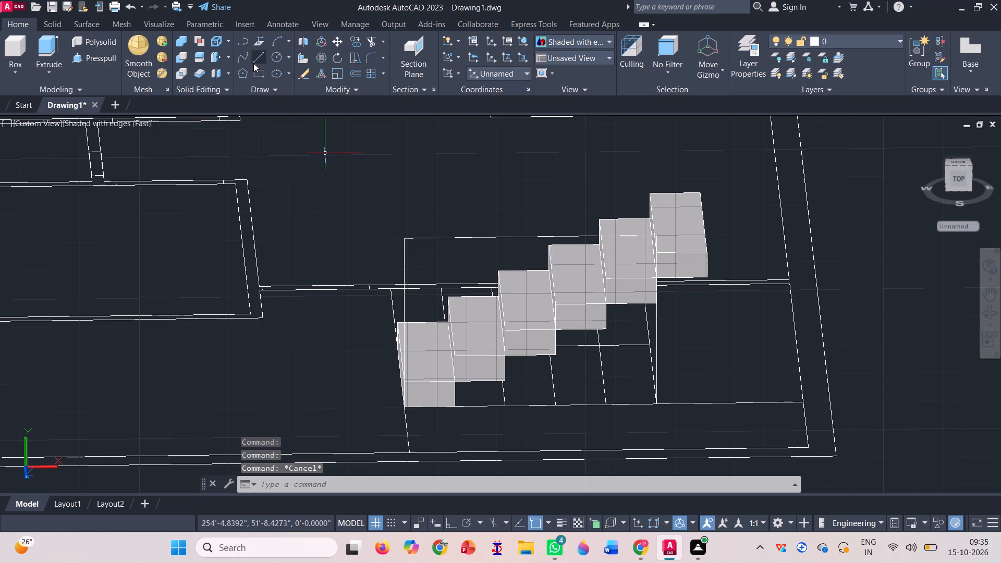
Draw a closed four-sided line outline around the landing area, from the room's inner wall corner around to the last tread line and back.
left_click(253, 63)
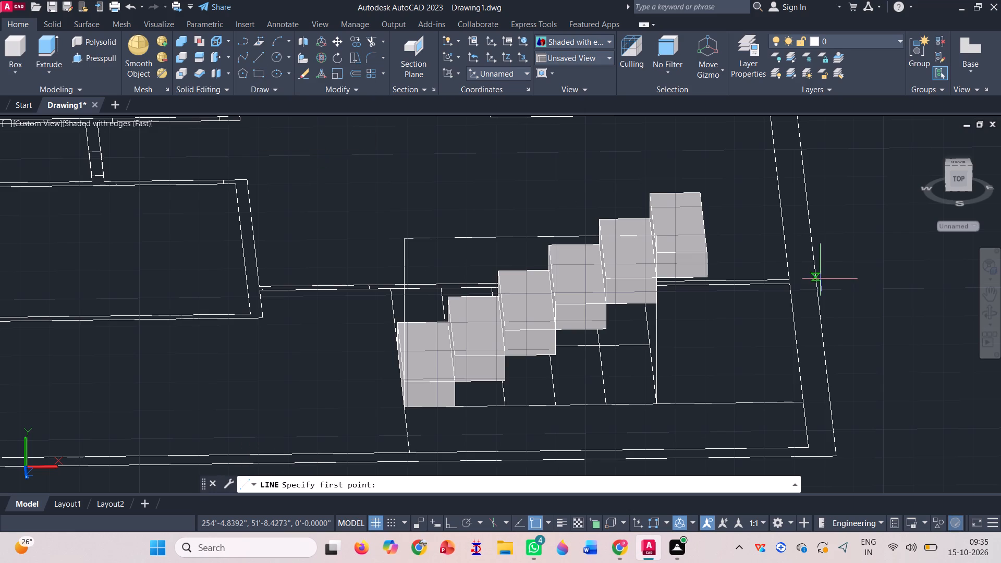
scroll(796, 284, "up", 2)
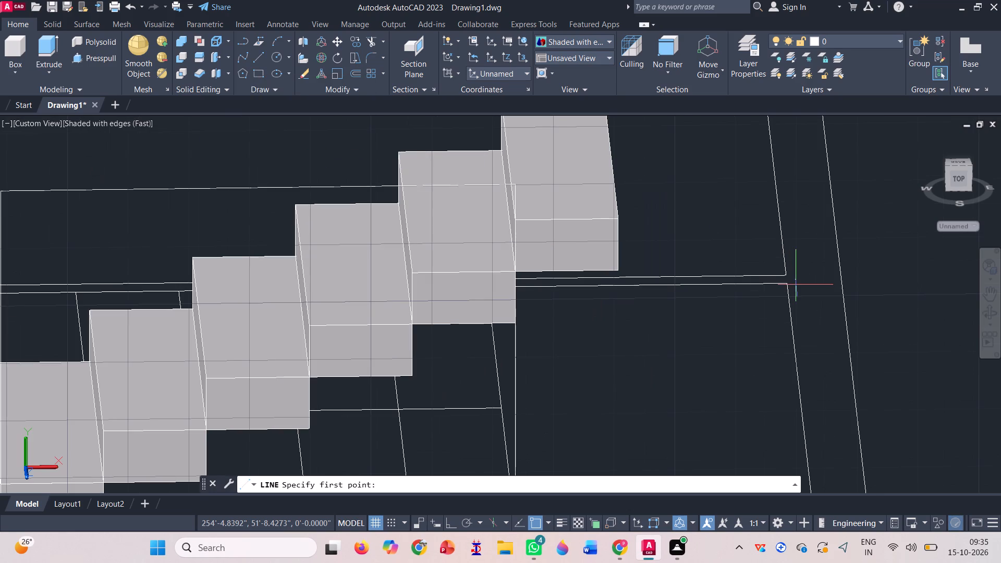
left_click(787, 286)
scroll(724, 228, "down", 1)
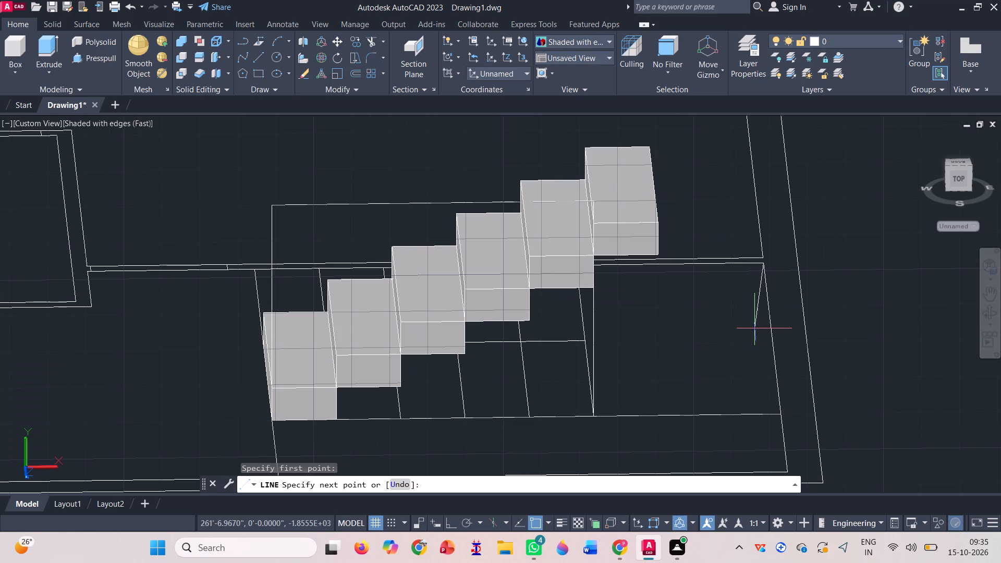
left_click(782, 413)
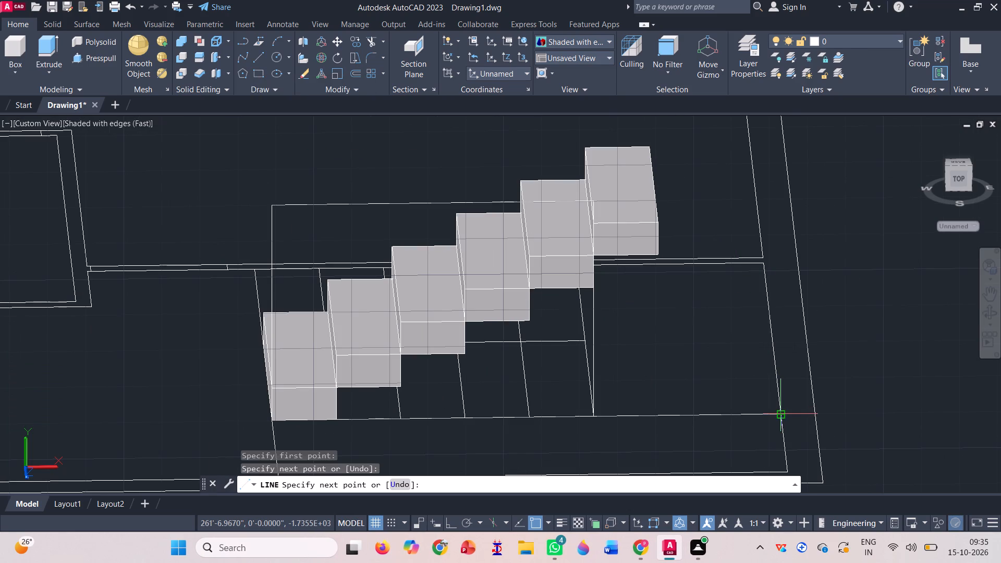
left_click(592, 415)
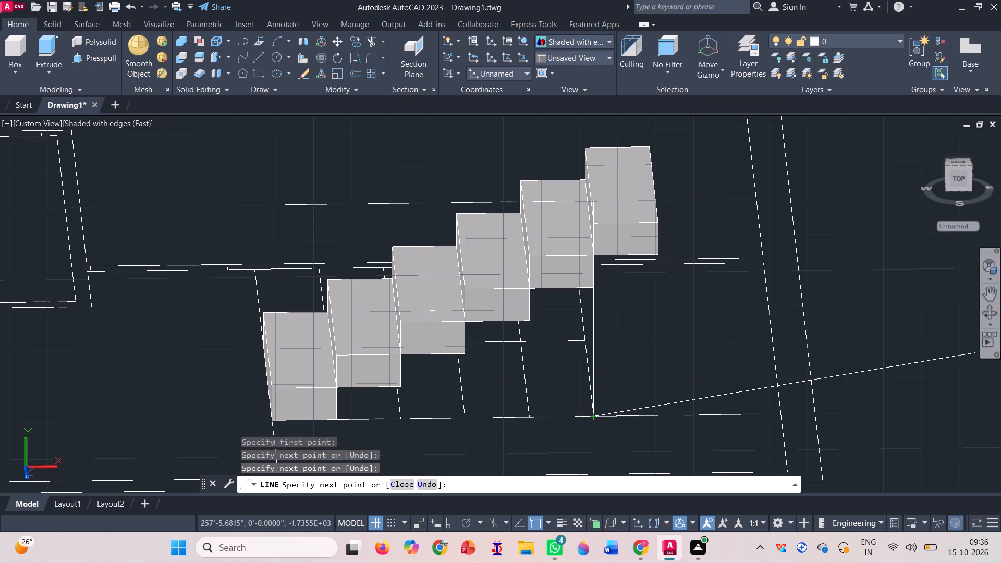
left_click(980, 313)
left_click_drag(848, 316, 844, 298)
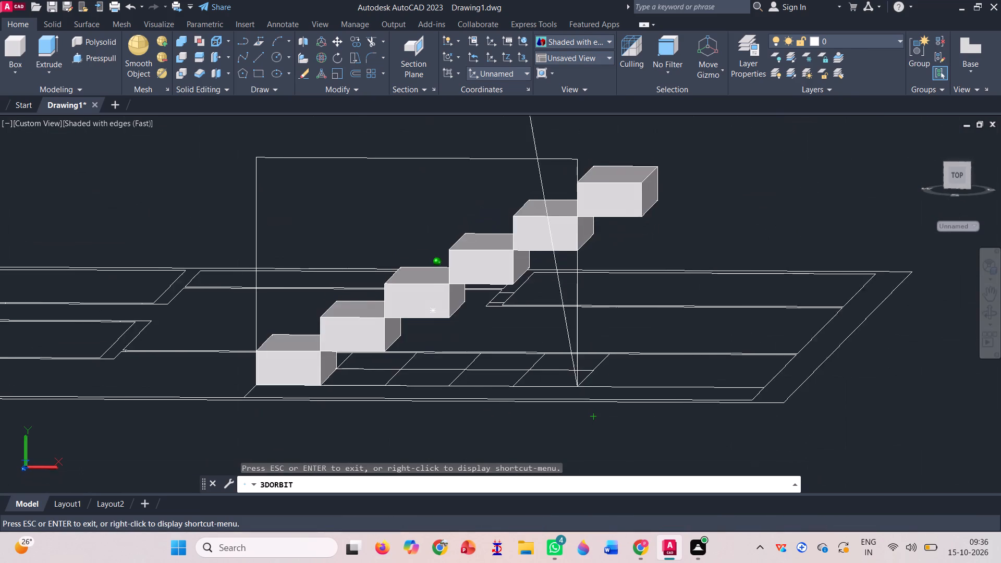
left_click_drag(844, 298, 847, 305)
key("Escape")
scroll(575, 304, "up", 1)
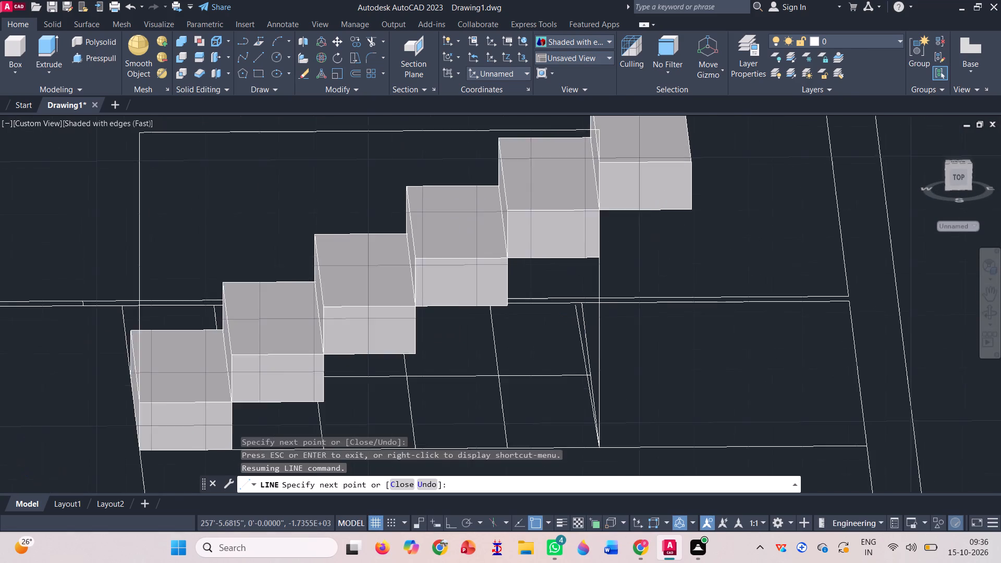
scroll(575, 304, "up", 1)
left_click(581, 304)
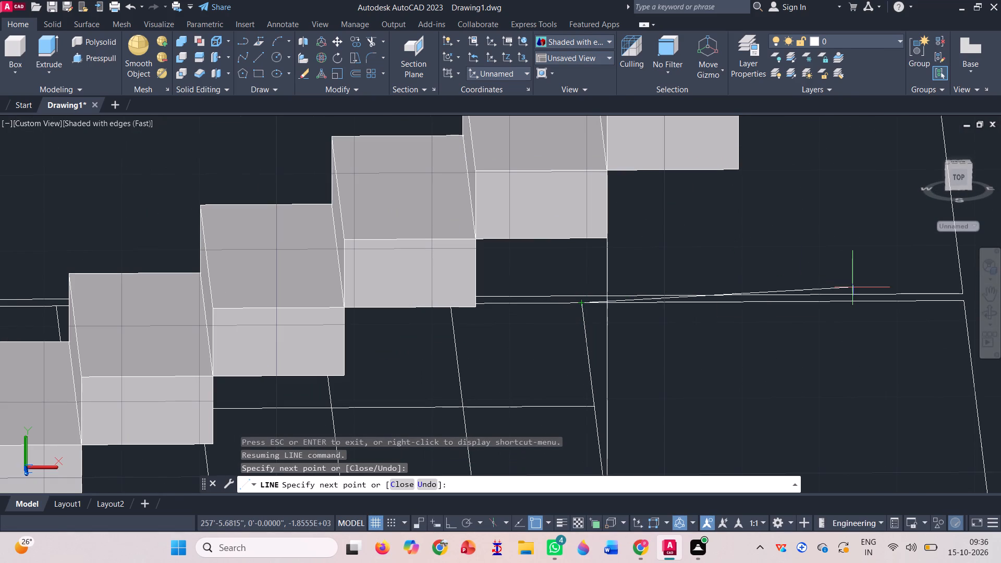
left_click(964, 301)
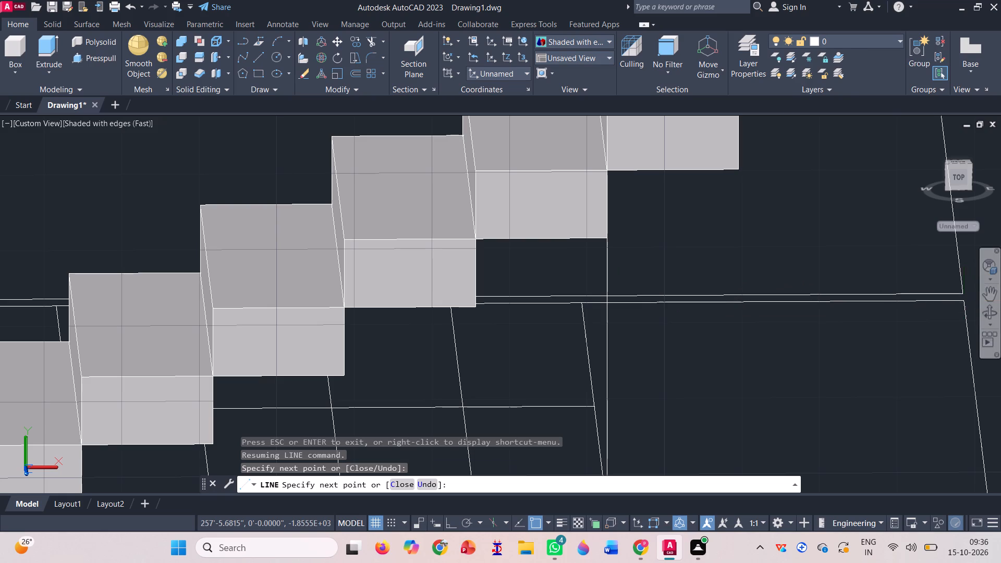
key("space")
scroll(689, 264, "down", 2)
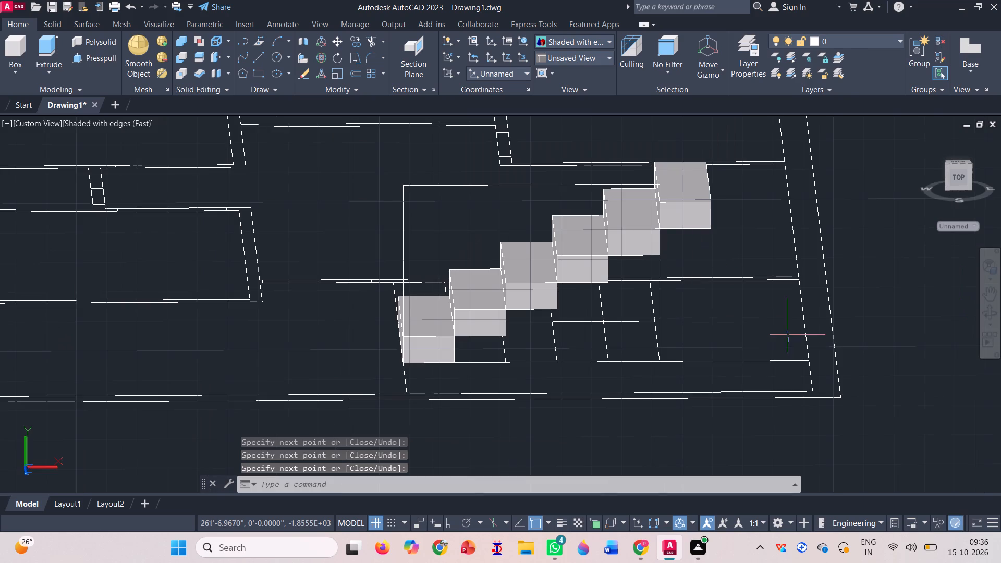
left_click(805, 330)
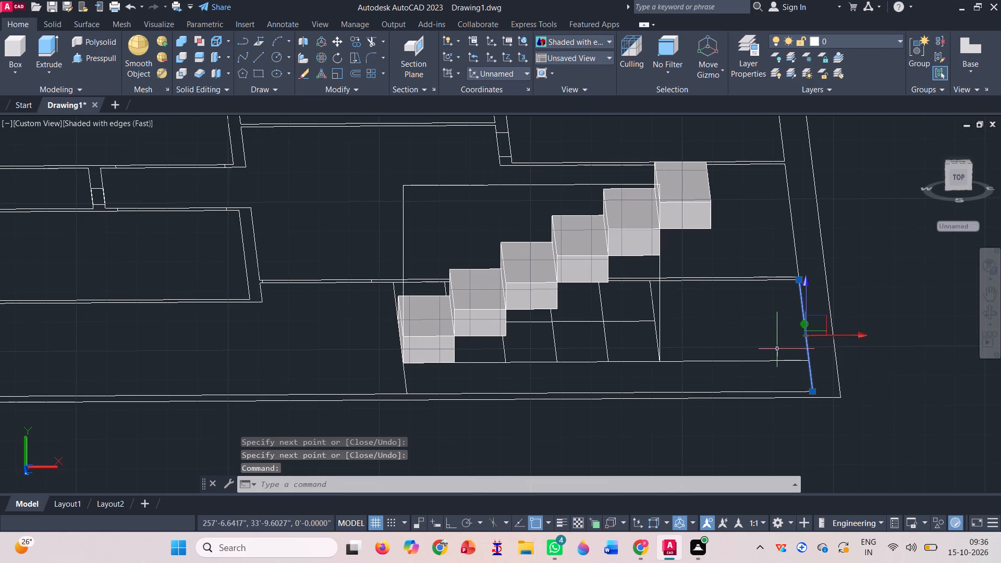
key("Escape")
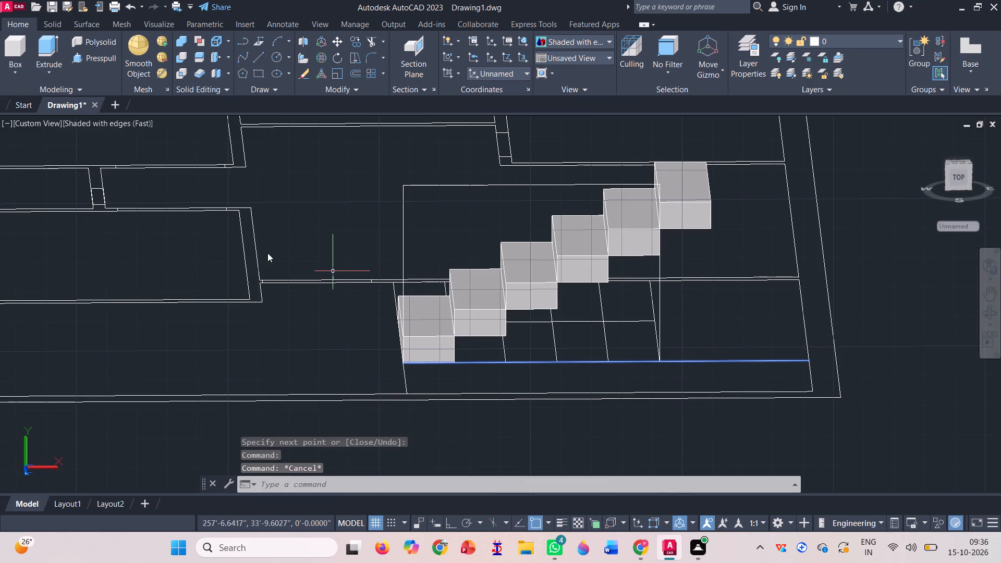
Draw a rectangle over the landing area from the last tread line's wall end to the diagonally opposite corner on the side wall.
left_click(261, 76)
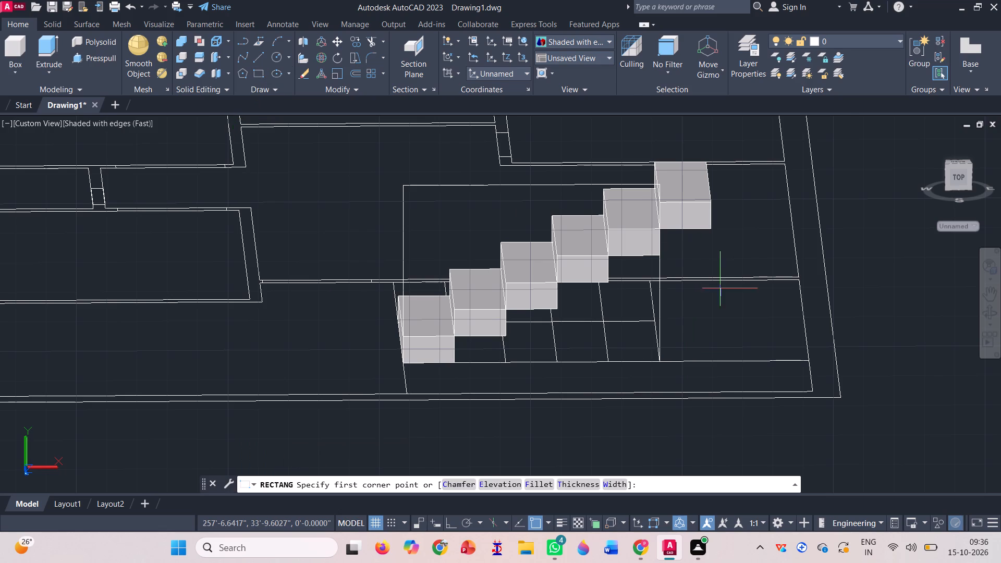
scroll(724, 289, "up", 2)
scroll(538, 270, "up", 3)
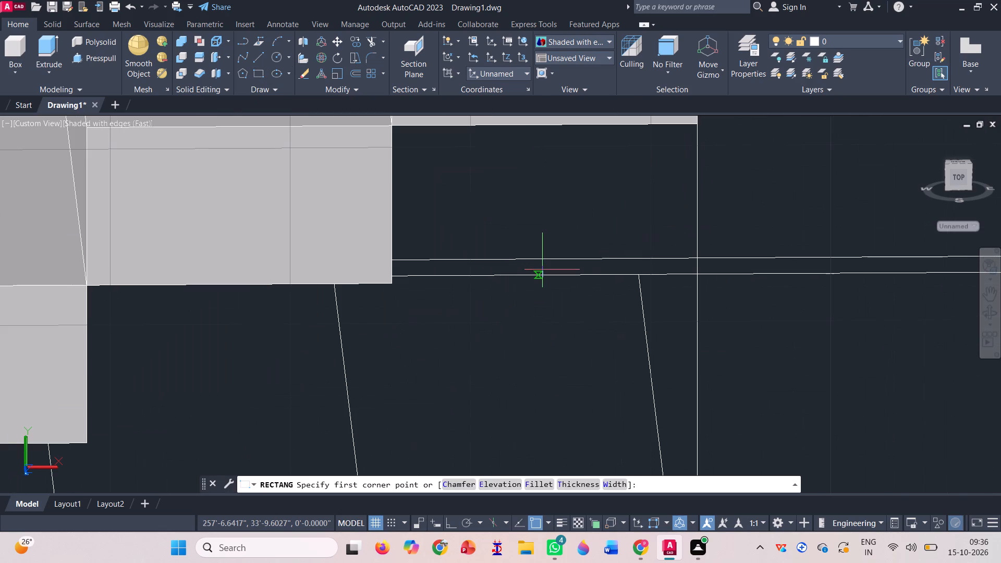
left_click(637, 273)
scroll(570, 265, "down", 4)
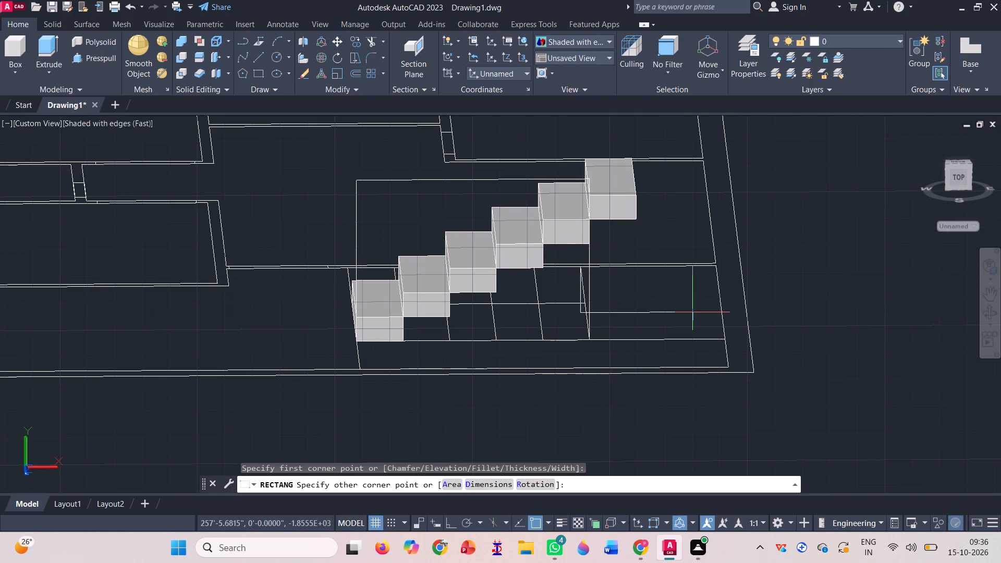
scroll(749, 342, "up", 1)
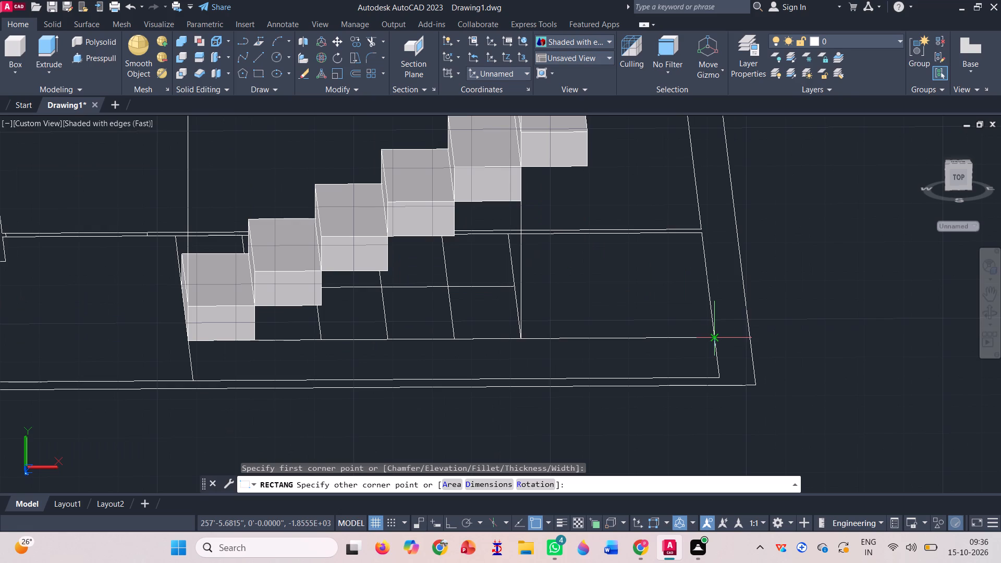
left_click(714, 335)
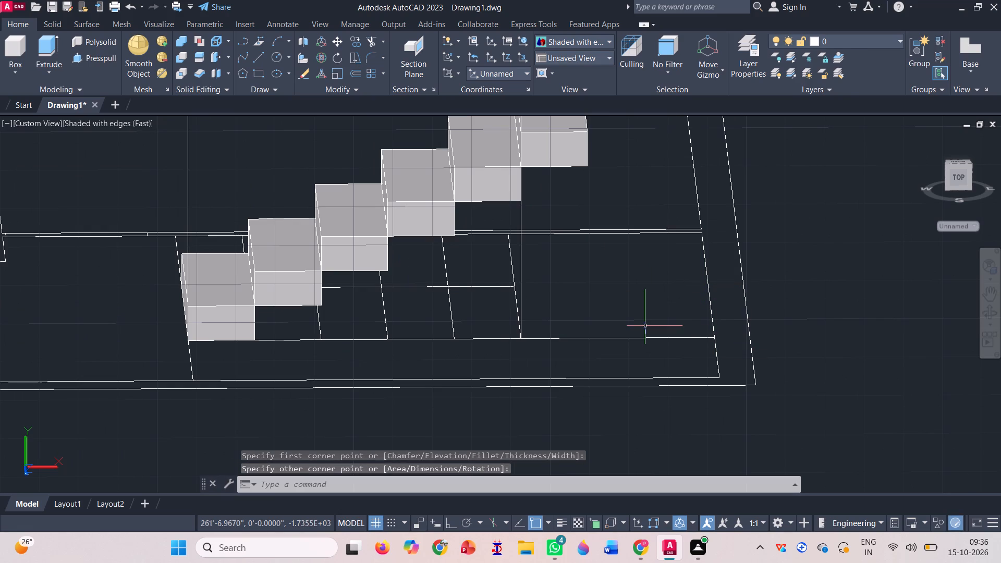
key("space")
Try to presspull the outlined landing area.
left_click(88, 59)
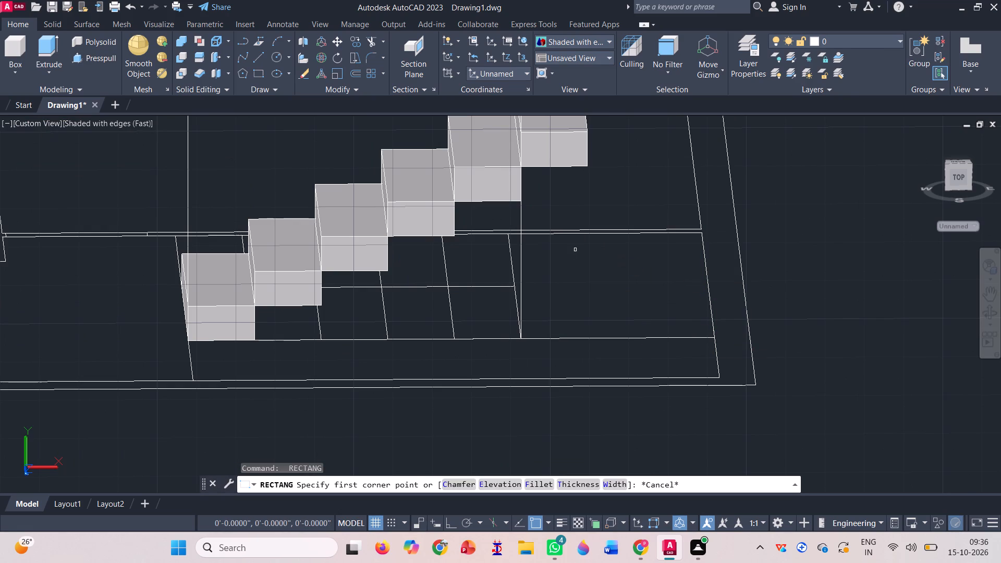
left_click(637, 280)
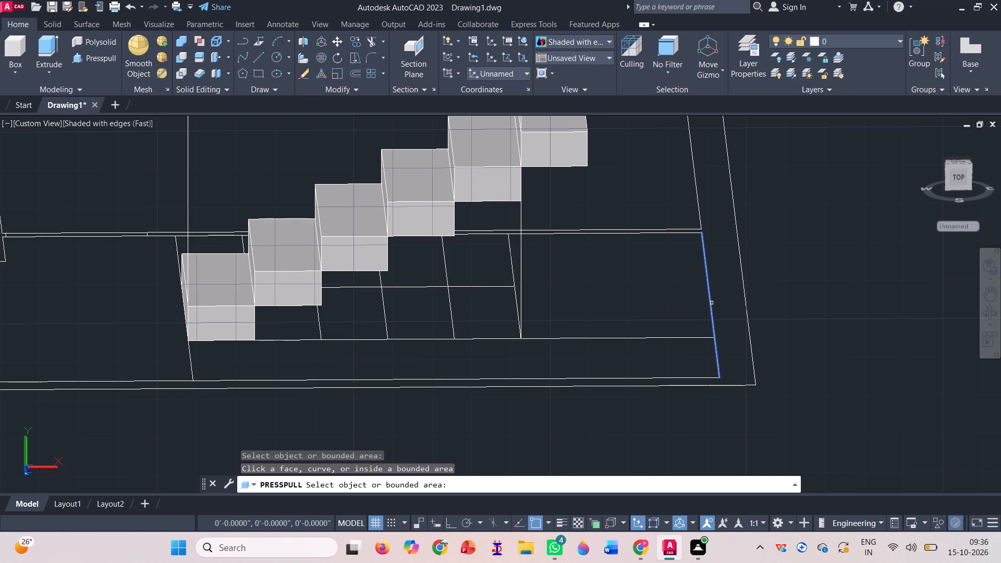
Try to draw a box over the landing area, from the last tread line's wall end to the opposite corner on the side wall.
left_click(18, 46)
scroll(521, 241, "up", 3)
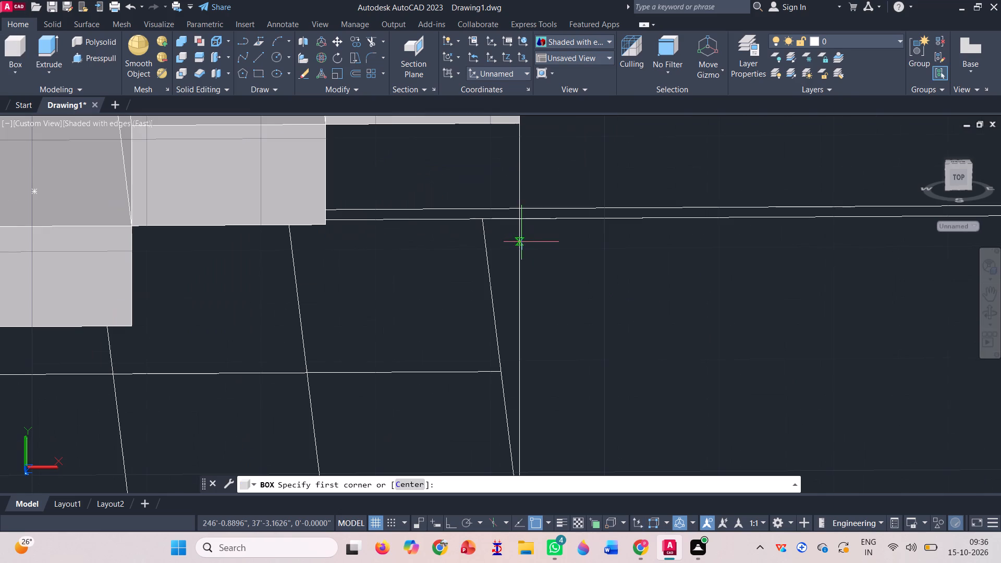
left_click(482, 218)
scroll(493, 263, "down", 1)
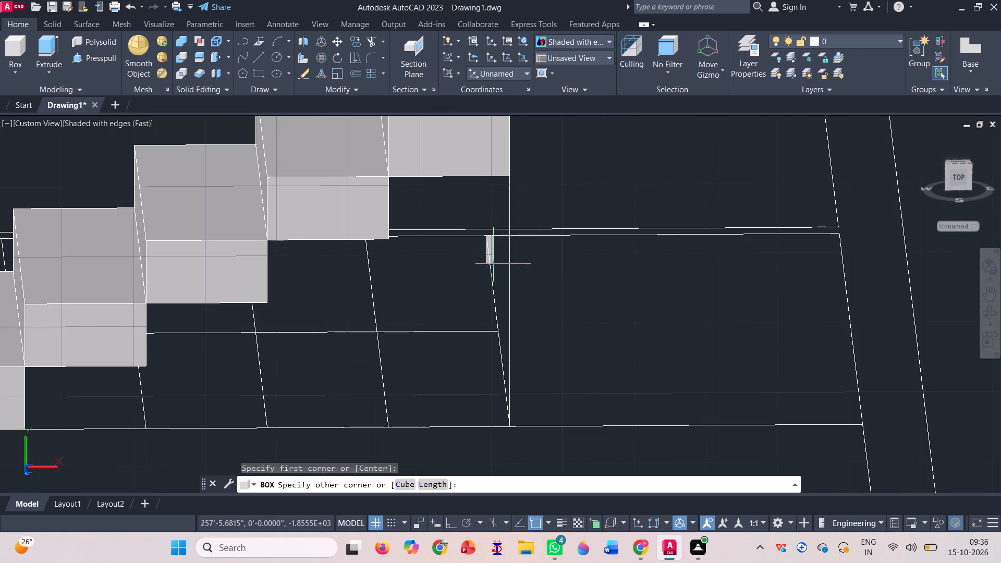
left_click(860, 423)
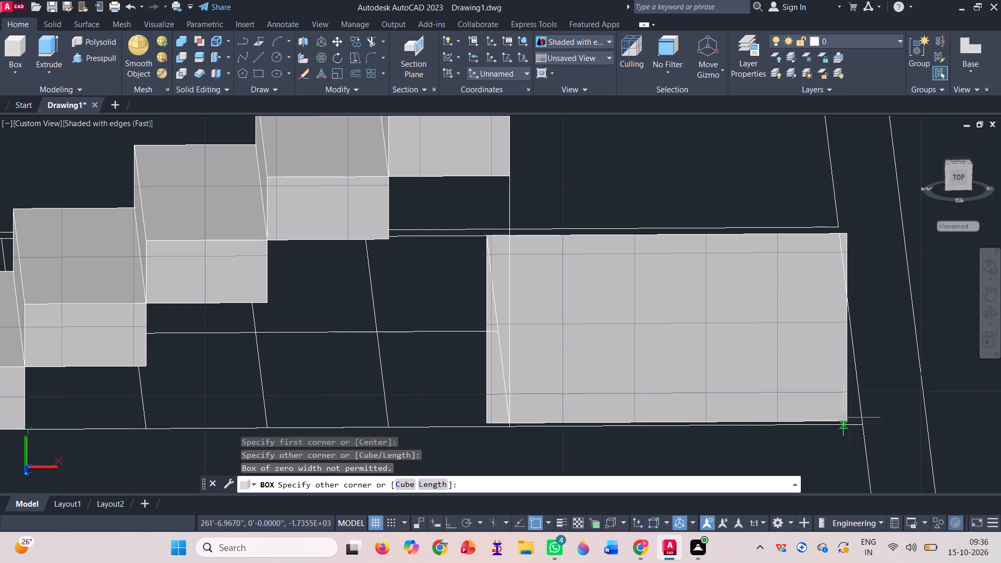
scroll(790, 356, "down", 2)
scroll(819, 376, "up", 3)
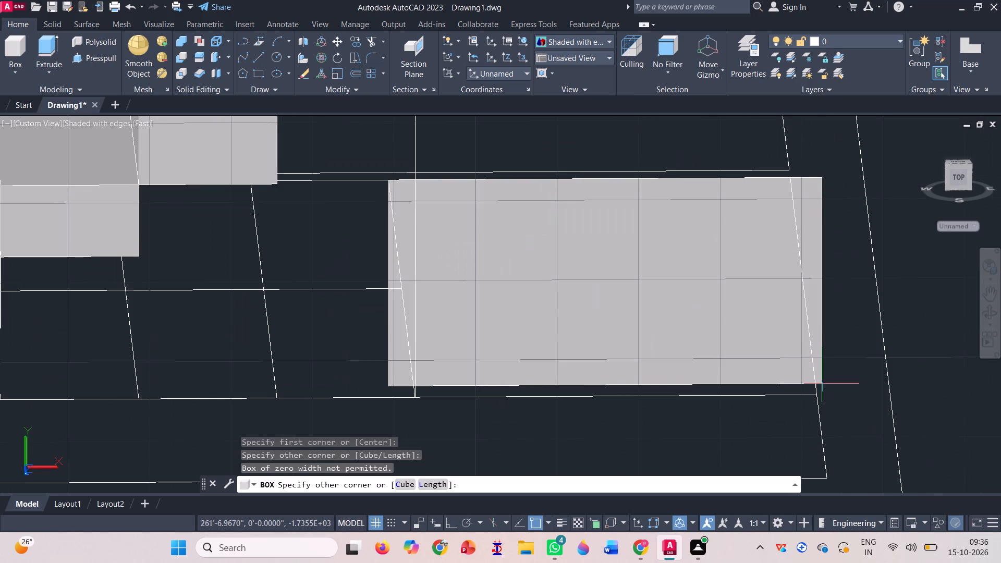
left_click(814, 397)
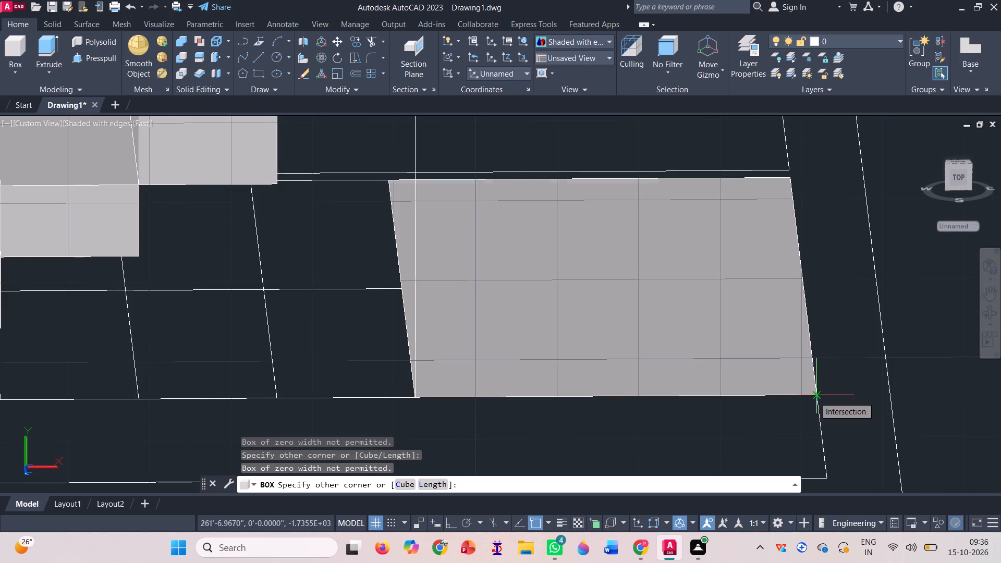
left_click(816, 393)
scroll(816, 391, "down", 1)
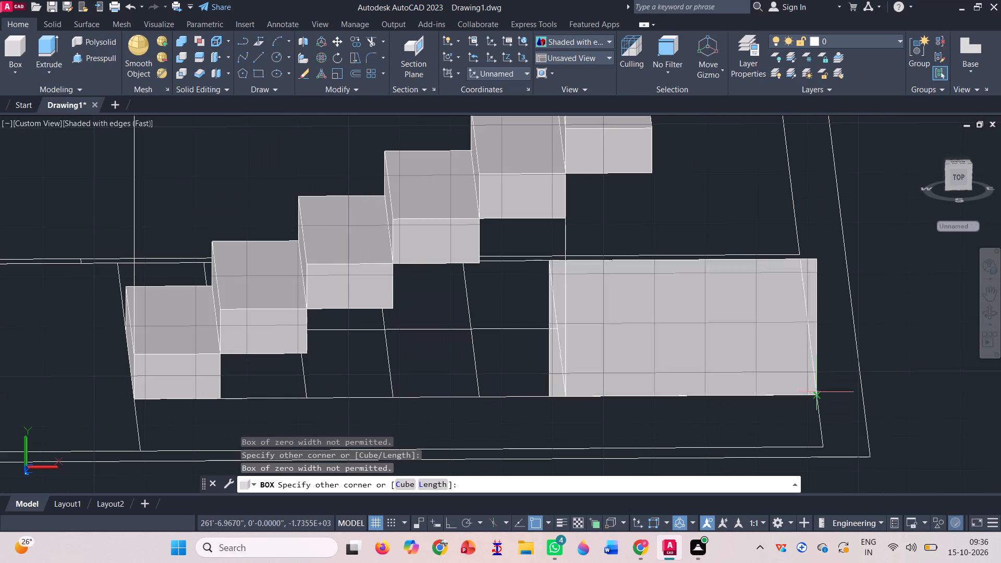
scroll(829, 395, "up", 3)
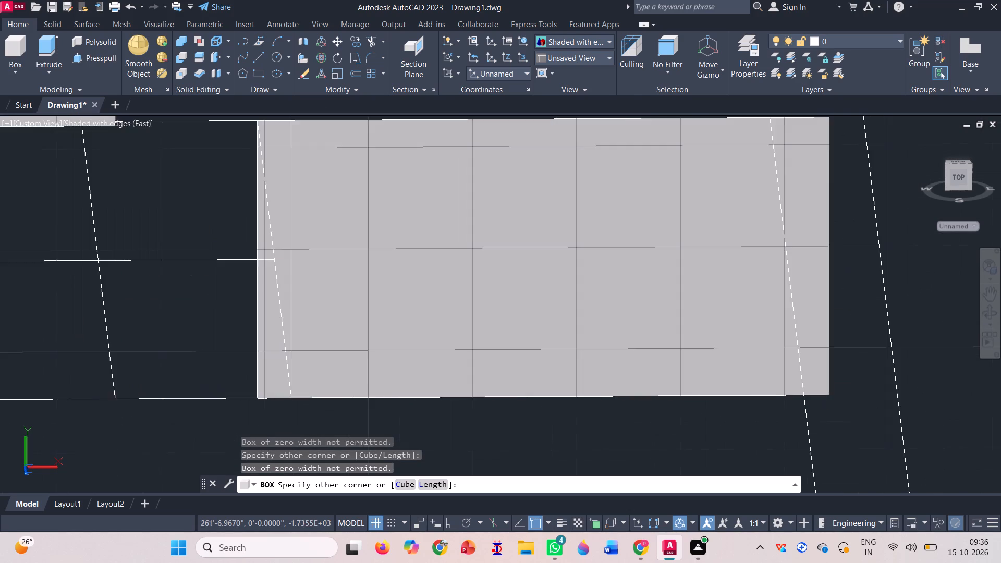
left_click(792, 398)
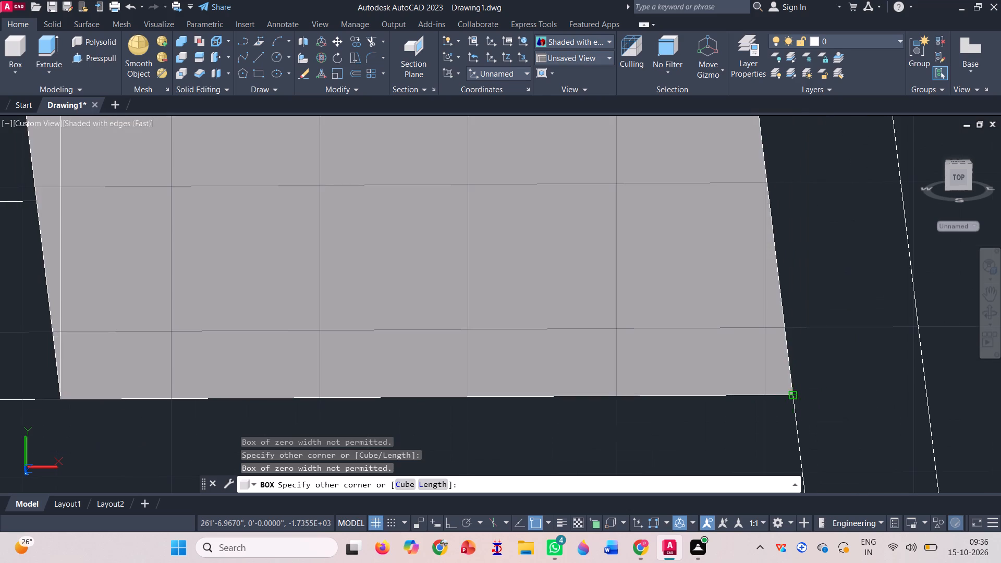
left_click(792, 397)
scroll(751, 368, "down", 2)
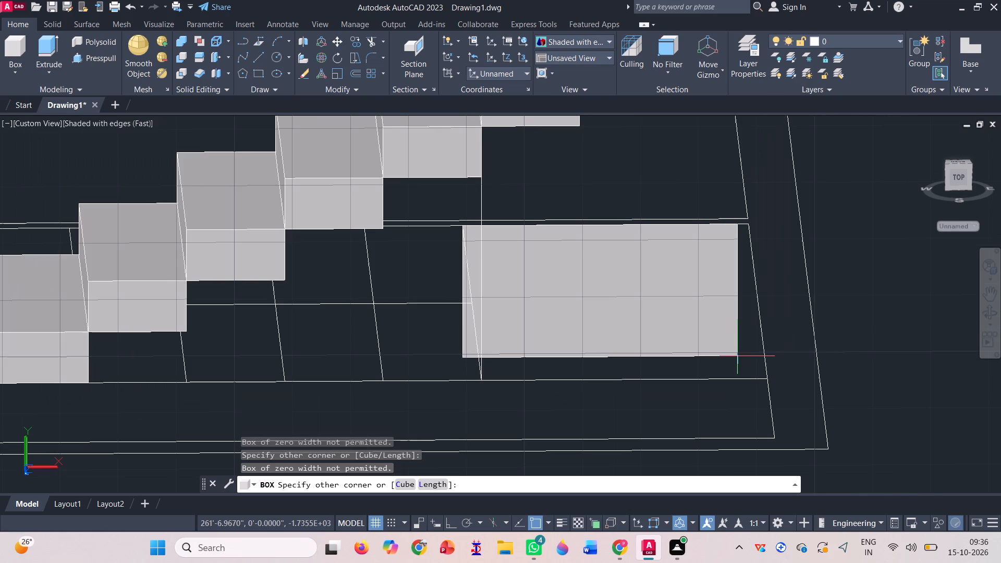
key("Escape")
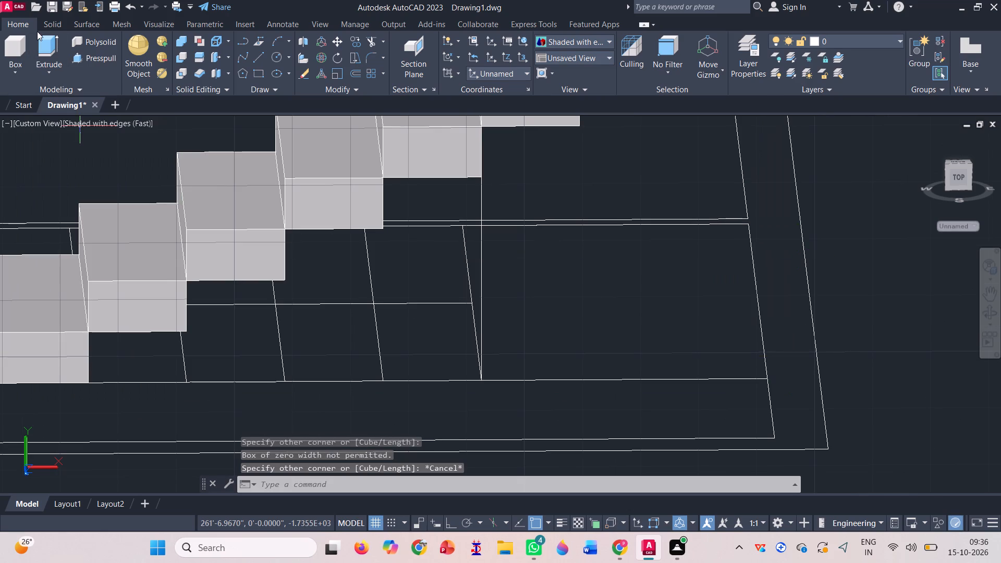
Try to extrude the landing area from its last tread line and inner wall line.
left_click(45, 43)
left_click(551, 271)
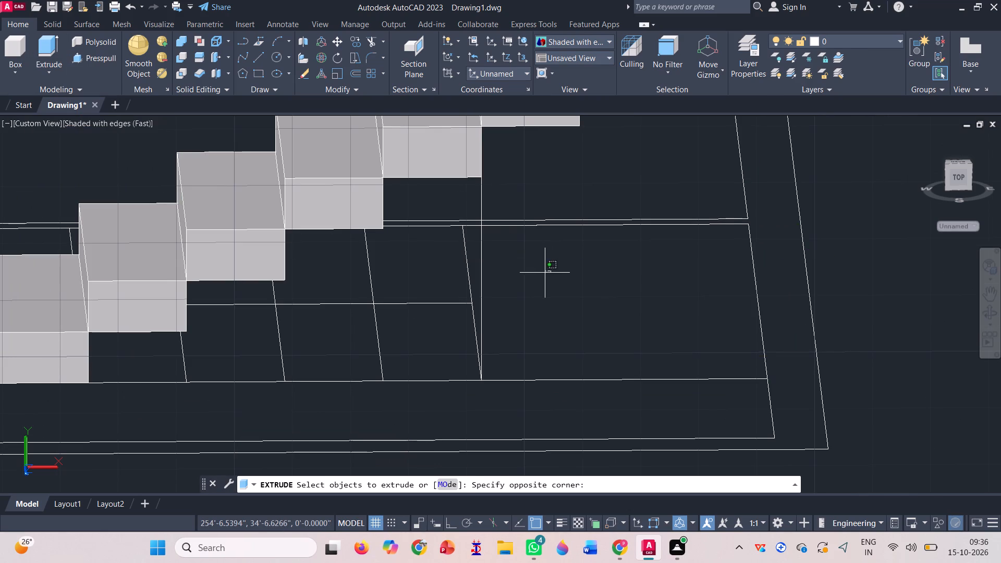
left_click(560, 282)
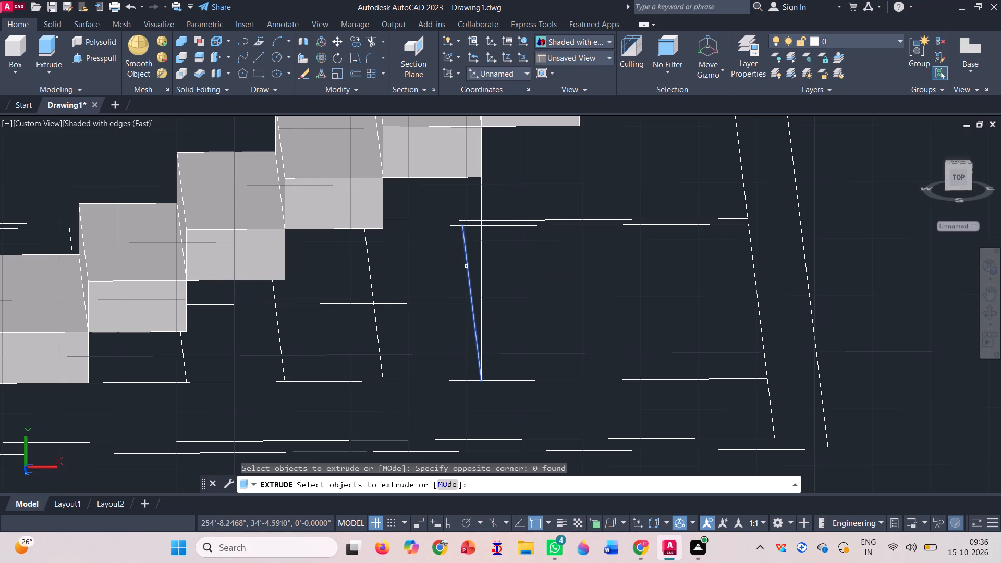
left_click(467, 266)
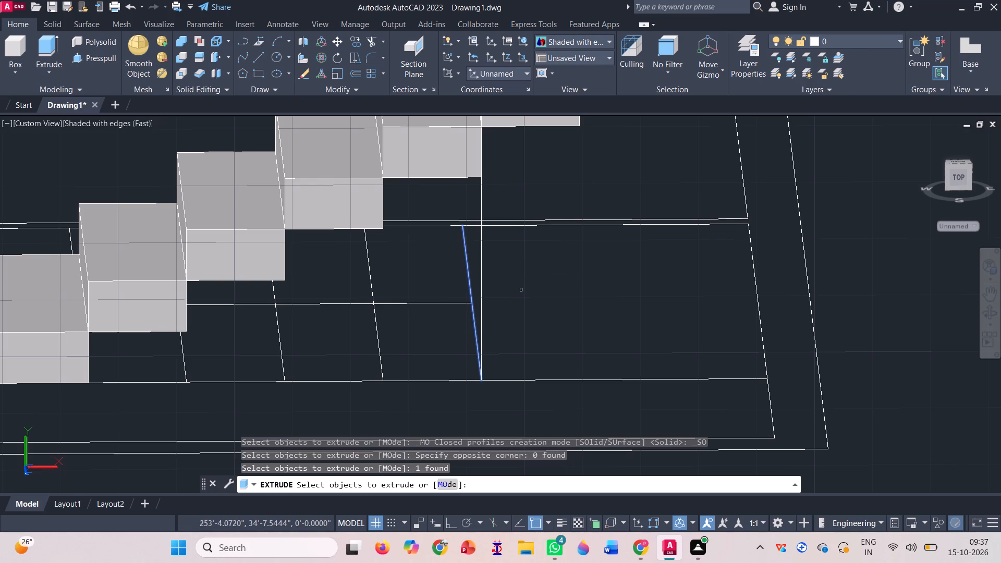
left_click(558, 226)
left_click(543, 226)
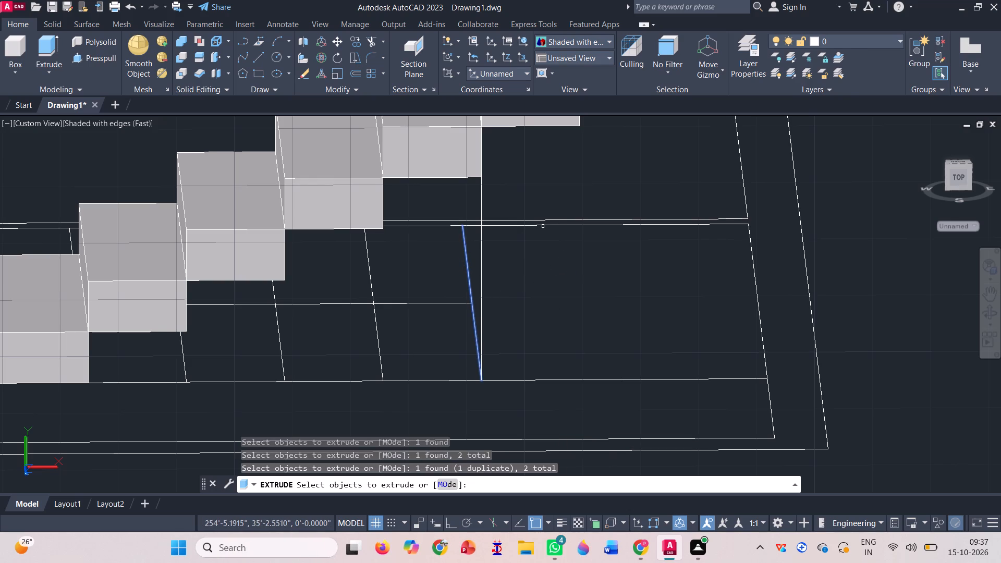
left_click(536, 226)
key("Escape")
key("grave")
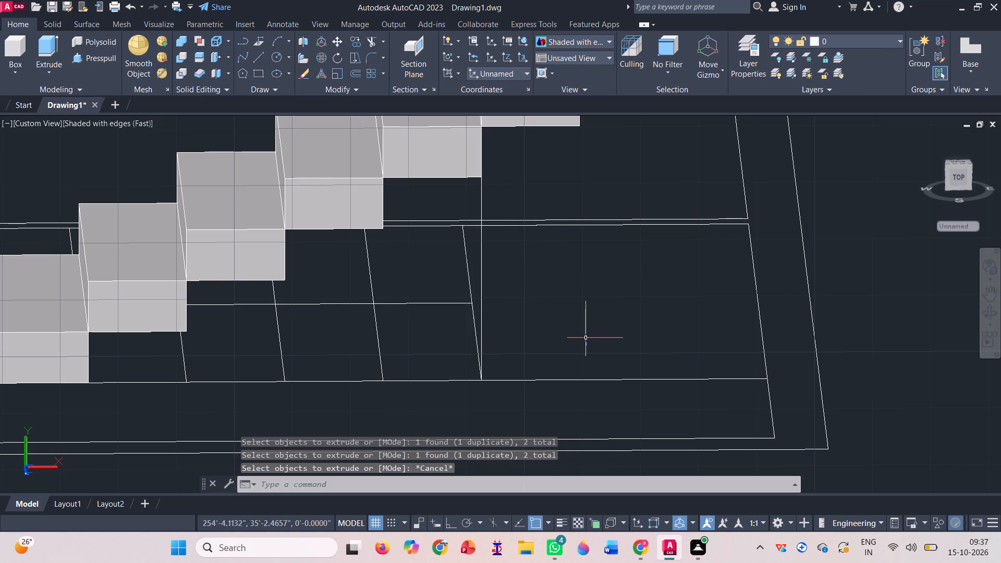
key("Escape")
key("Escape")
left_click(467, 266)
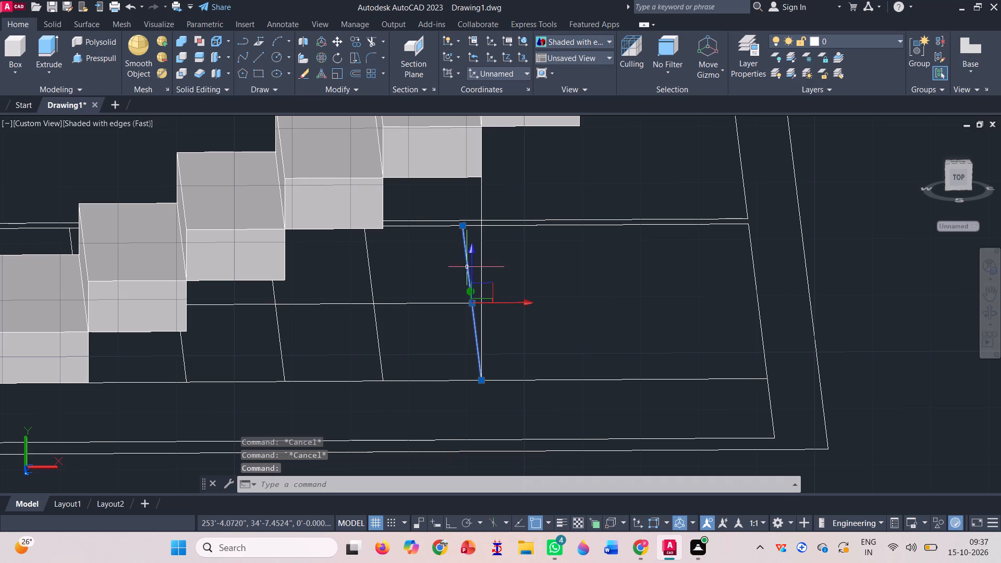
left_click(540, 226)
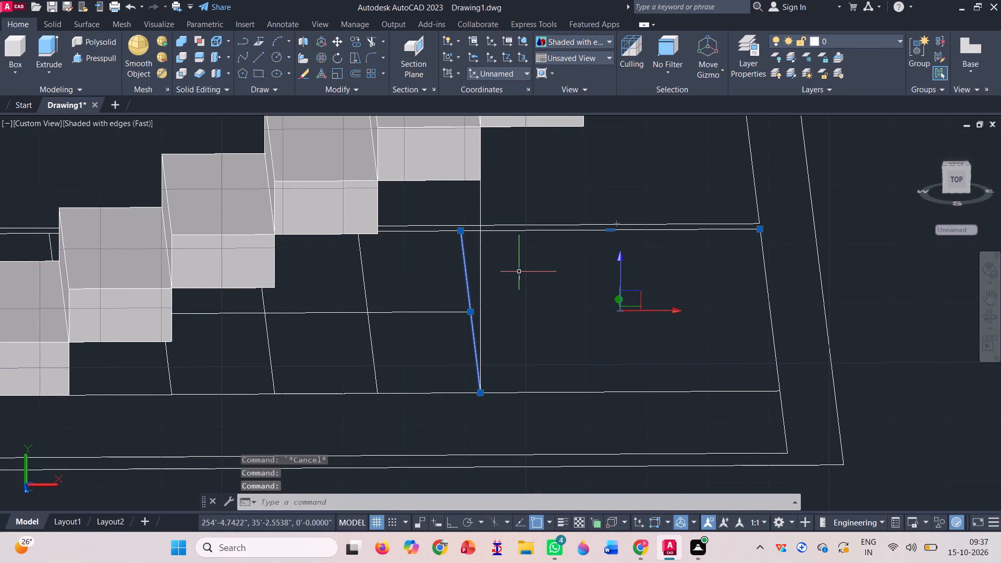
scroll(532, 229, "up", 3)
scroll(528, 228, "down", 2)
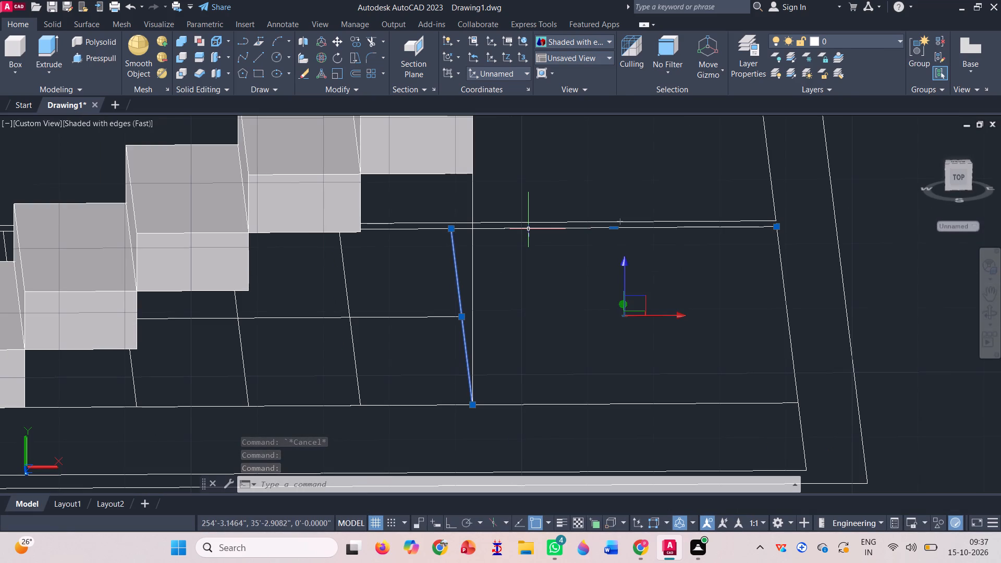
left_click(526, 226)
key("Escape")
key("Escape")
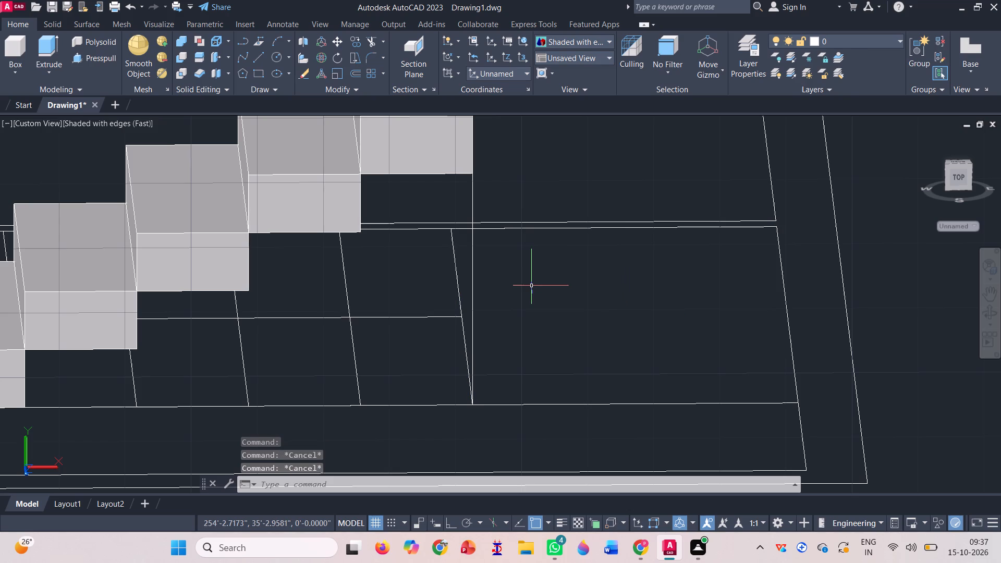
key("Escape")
Draw a landing outline about 7'-4" deep off the outer line of the separate tread grid, adding an orthogonal closing side from the tread line's far end.
scroll(483, 202, "down", 3)
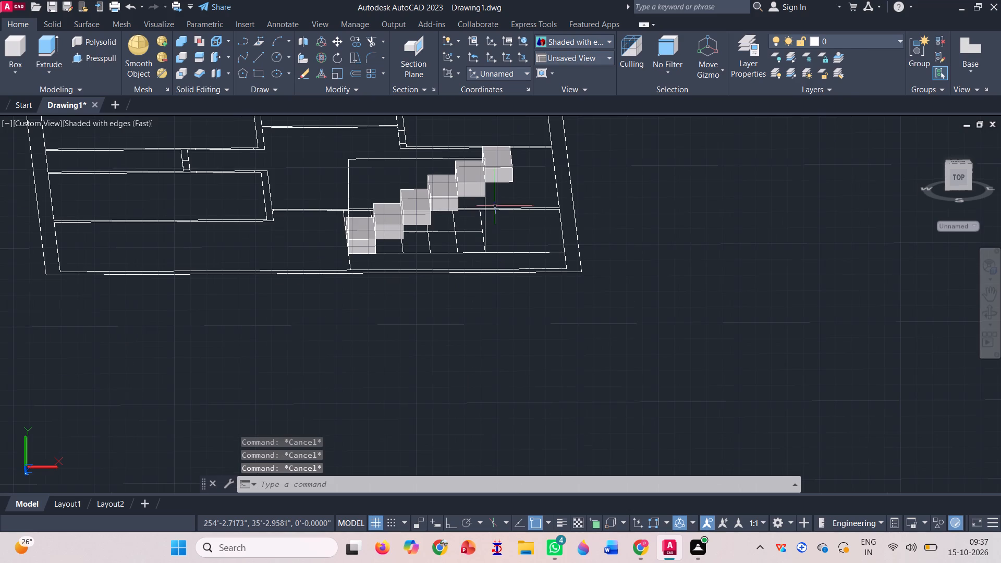
left_click(993, 311)
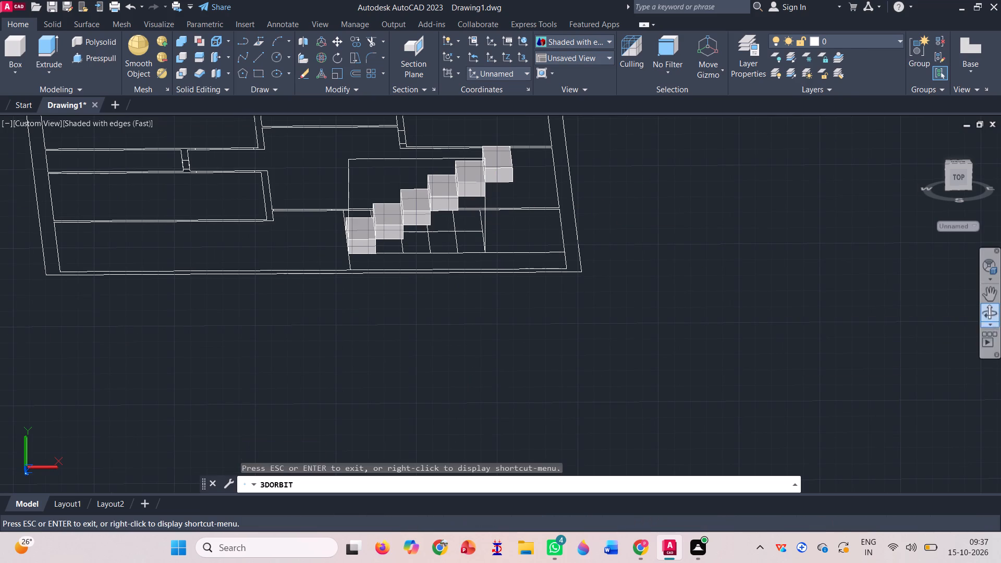
left_click_drag(431, 362, 473, 363)
scroll(432, 167, "down", 9)
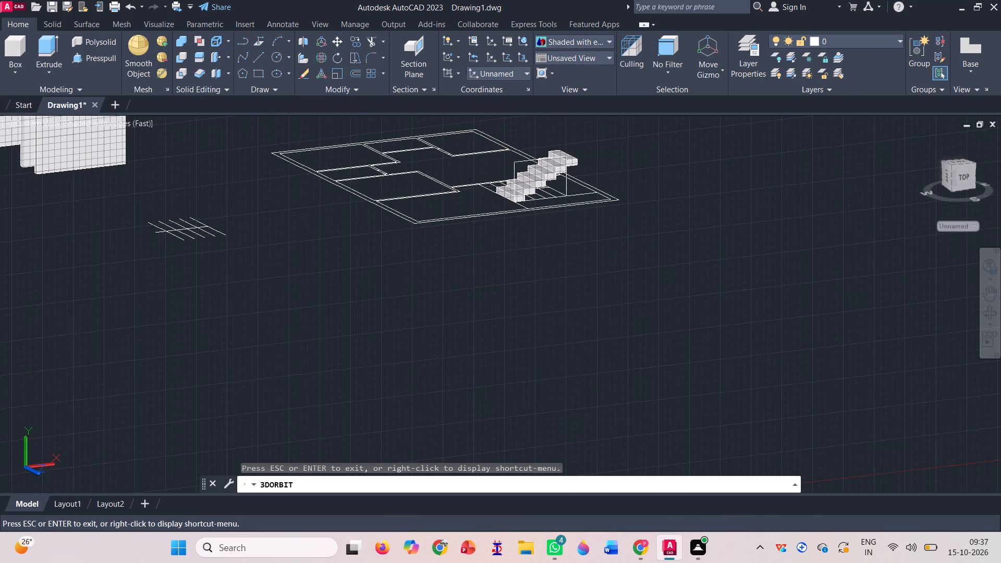
left_click_drag(230, 208, 261, 267)
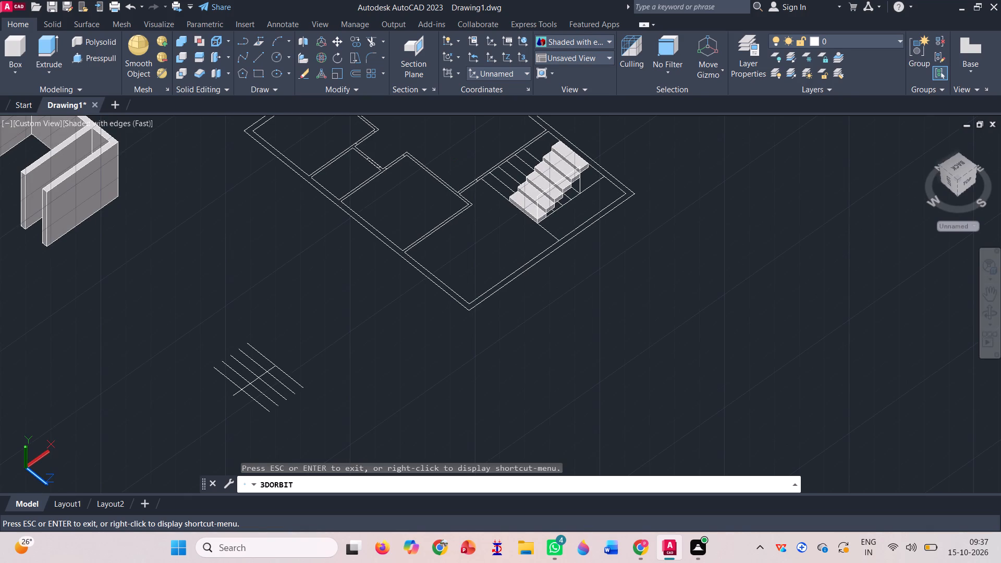
key("Escape")
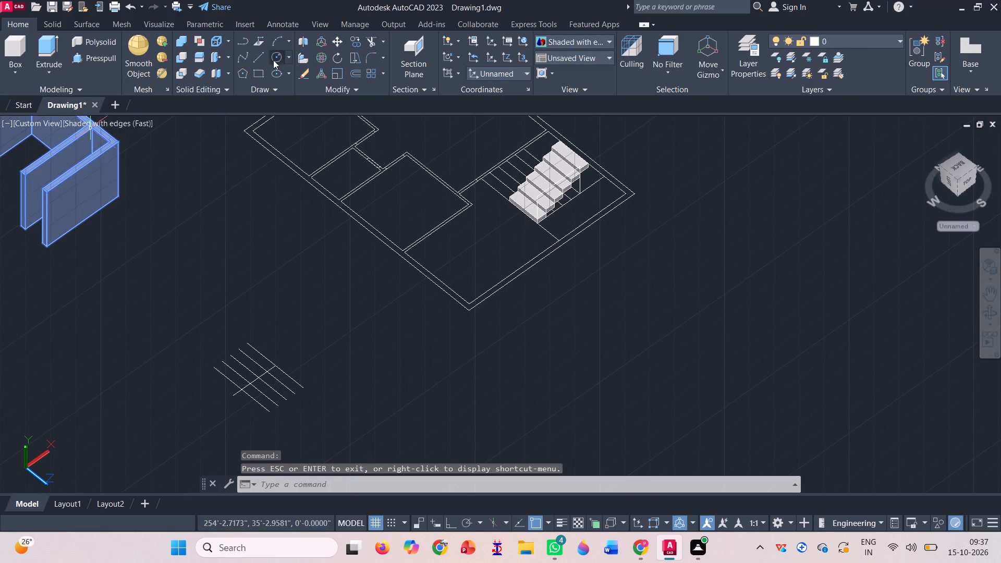
left_click(260, 63)
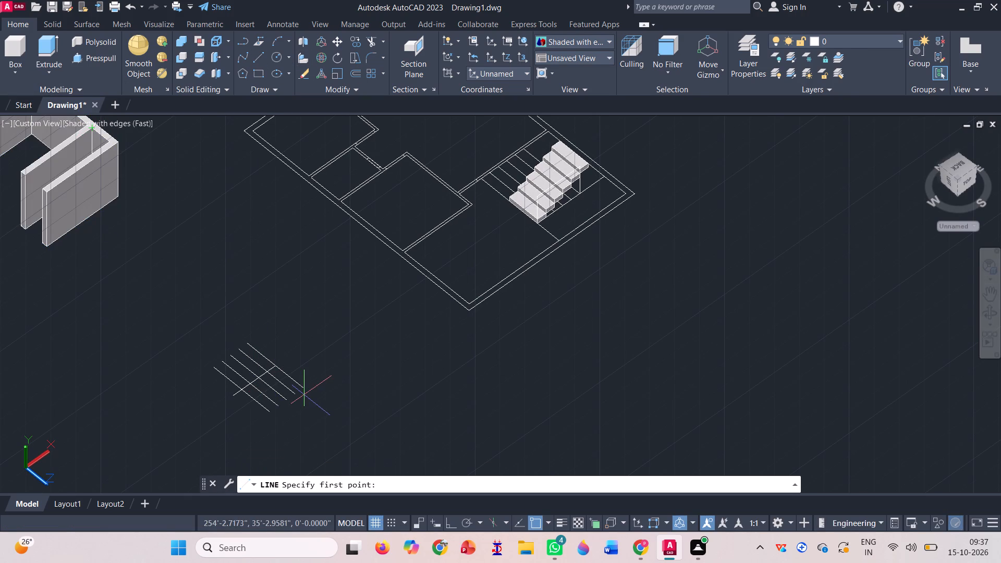
scroll(304, 394, "up", 2)
left_click(306, 380)
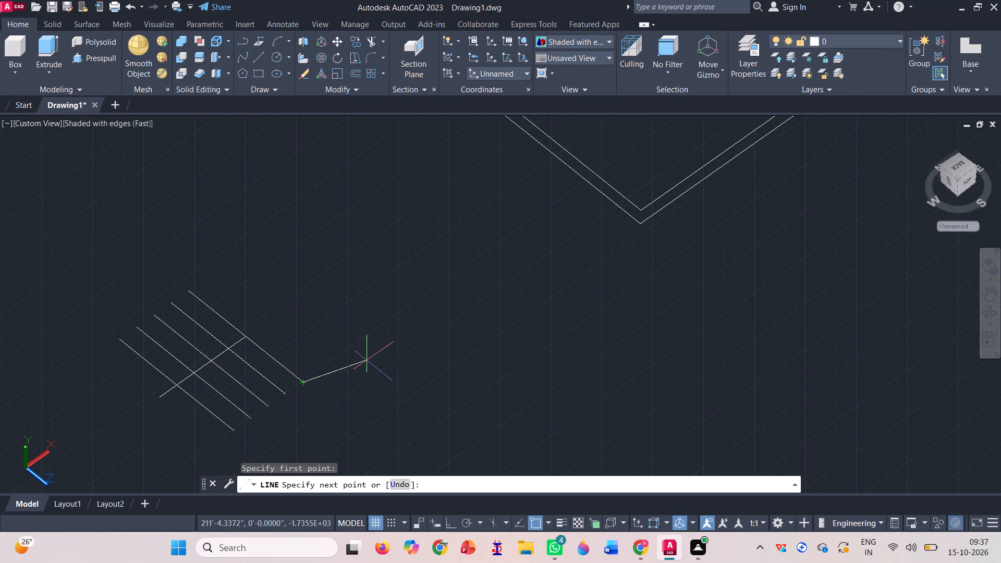
key("F8")
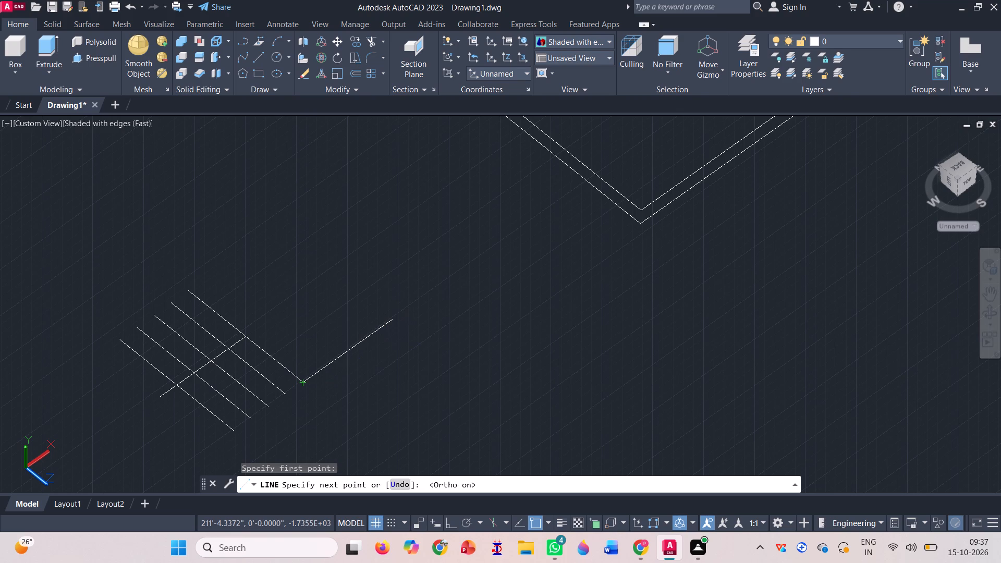
left_click(393, 320)
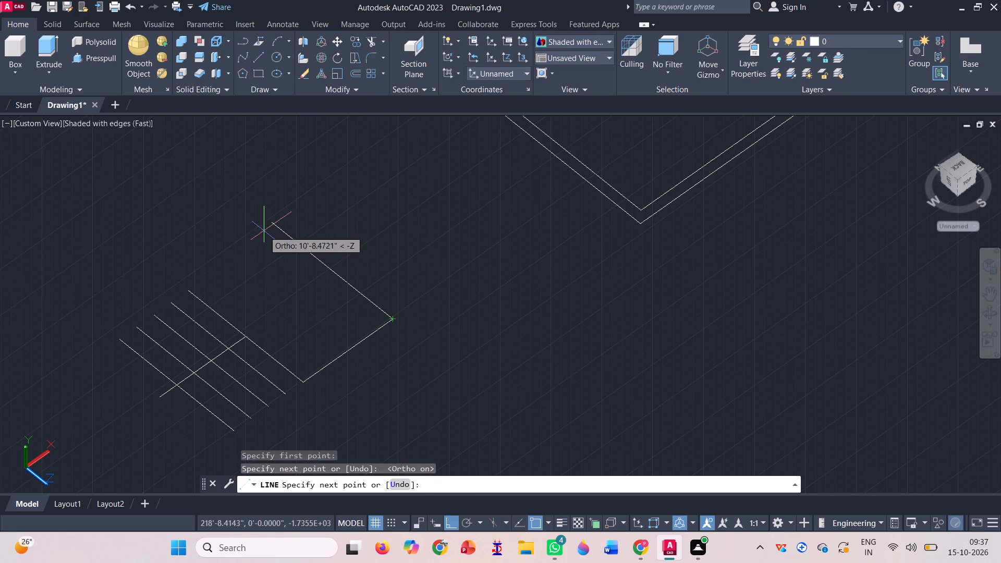
left_click(264, 230)
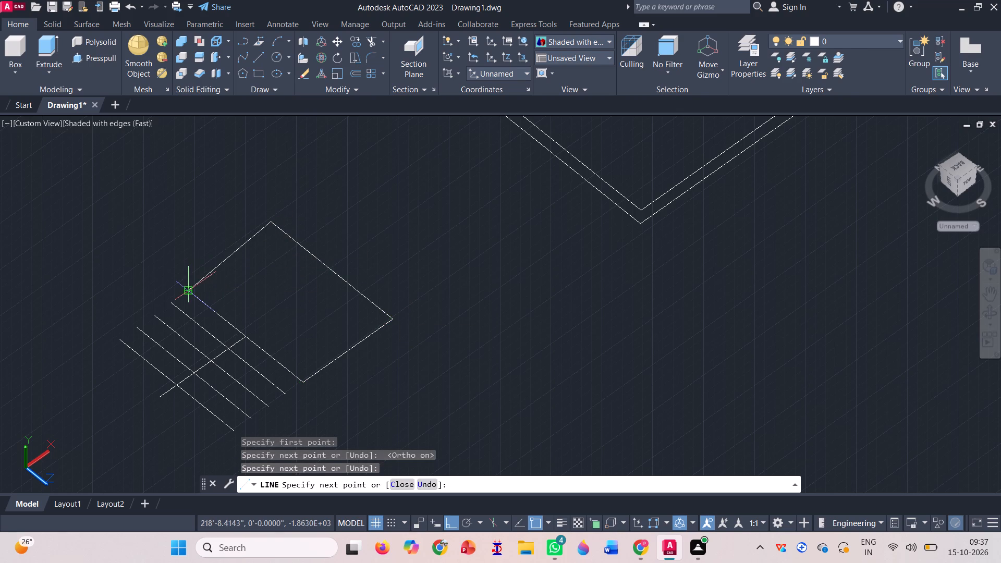
left_click(188, 289)
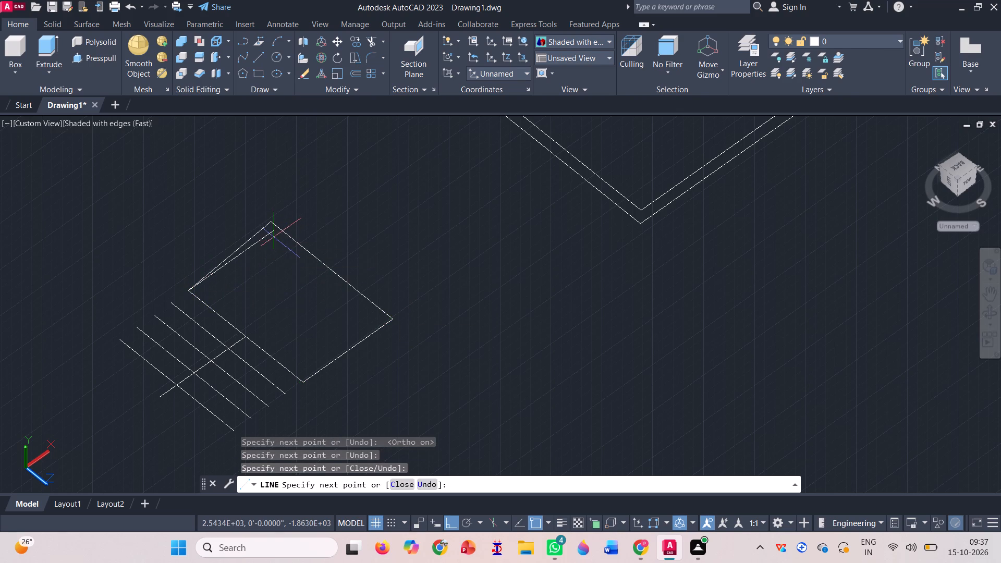
scroll(274, 234, "up", 3)
left_click(285, 204)
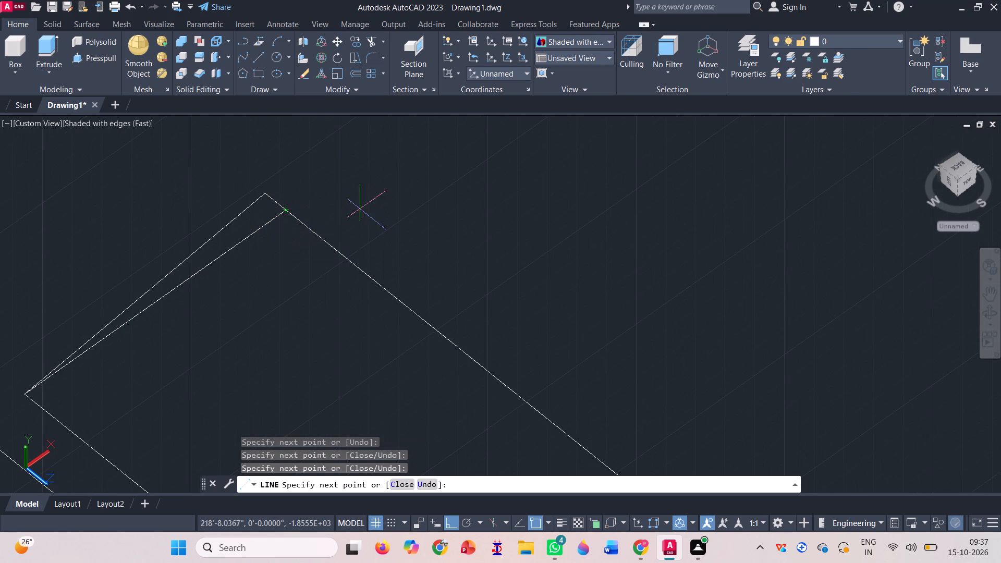
key("space")
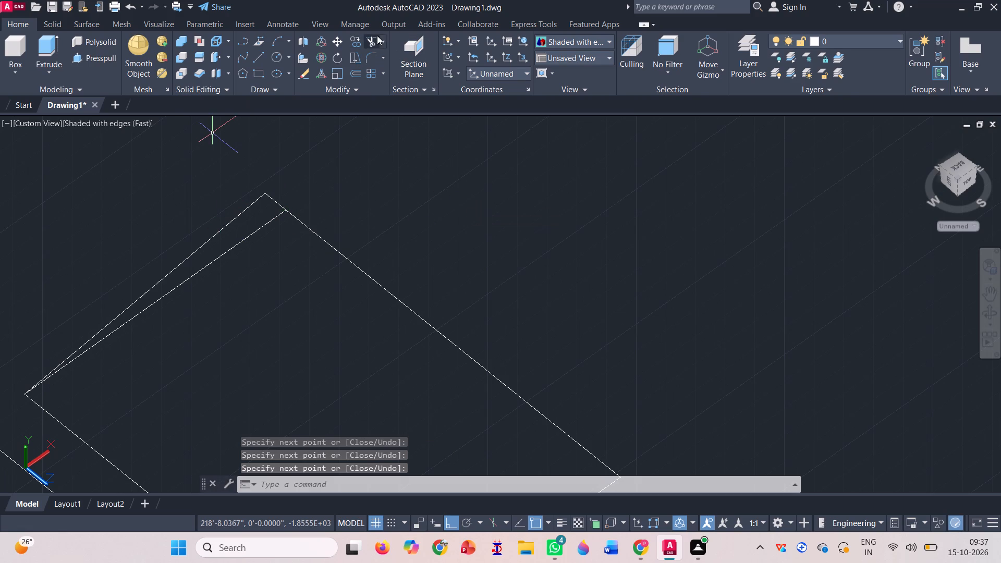
Trim away the slanted stray line and the overshooting end of the landing outline beside the separate tread grid.
left_click(372, 37)
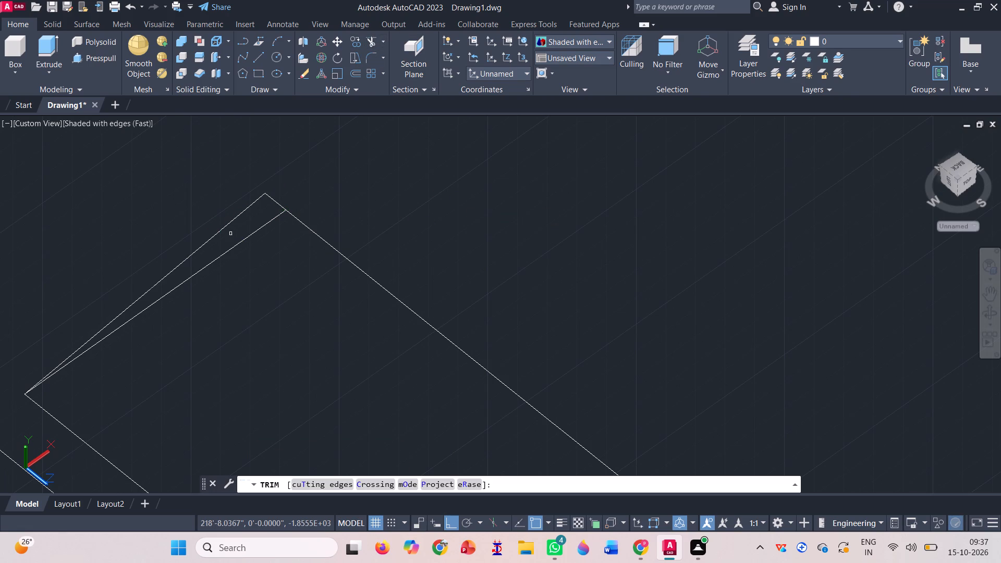
left_click(233, 233)
left_click(213, 212)
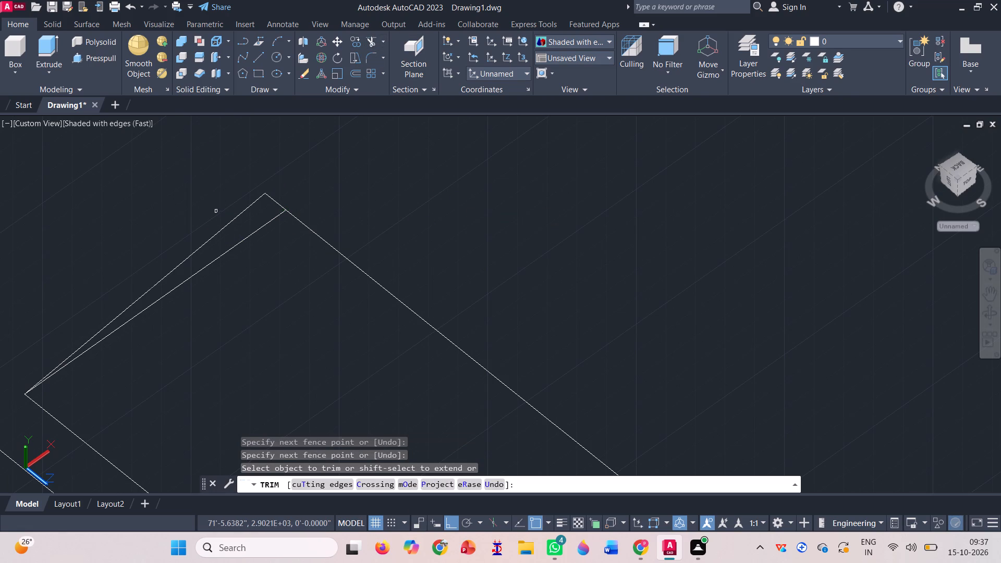
left_click(231, 220)
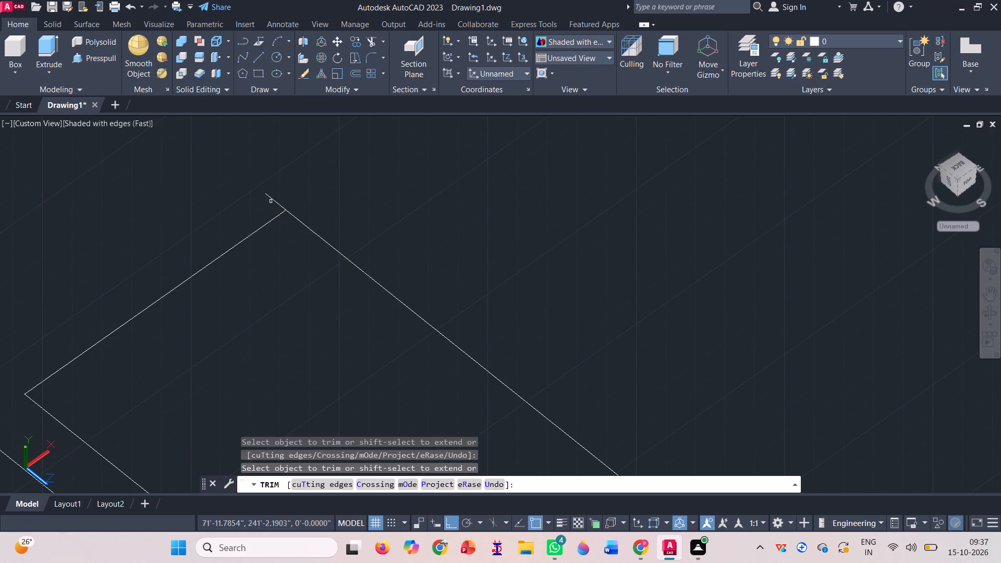
left_click(273, 200)
scroll(273, 200, "down", 3)
key("Escape")
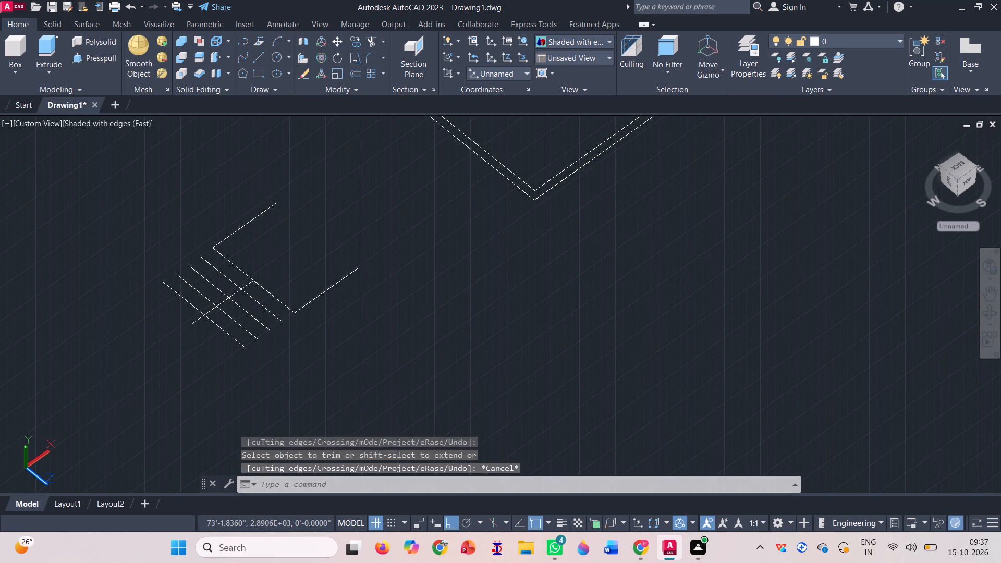
Close the landing outline with a line between the open ends of its two sides and join the four lines into one polyline.
left_click(260, 58)
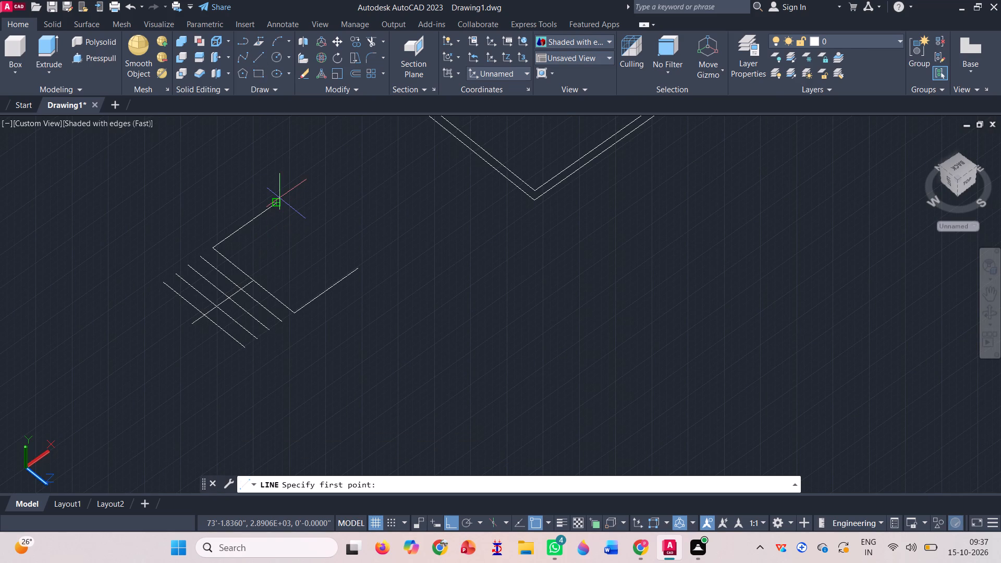
left_click(279, 200)
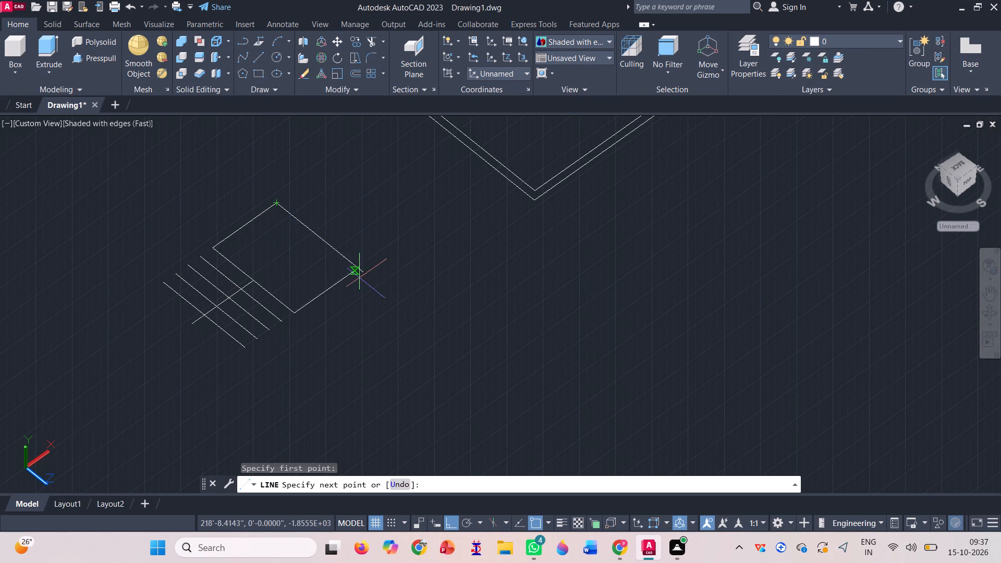
left_click(357, 268)
key("space")
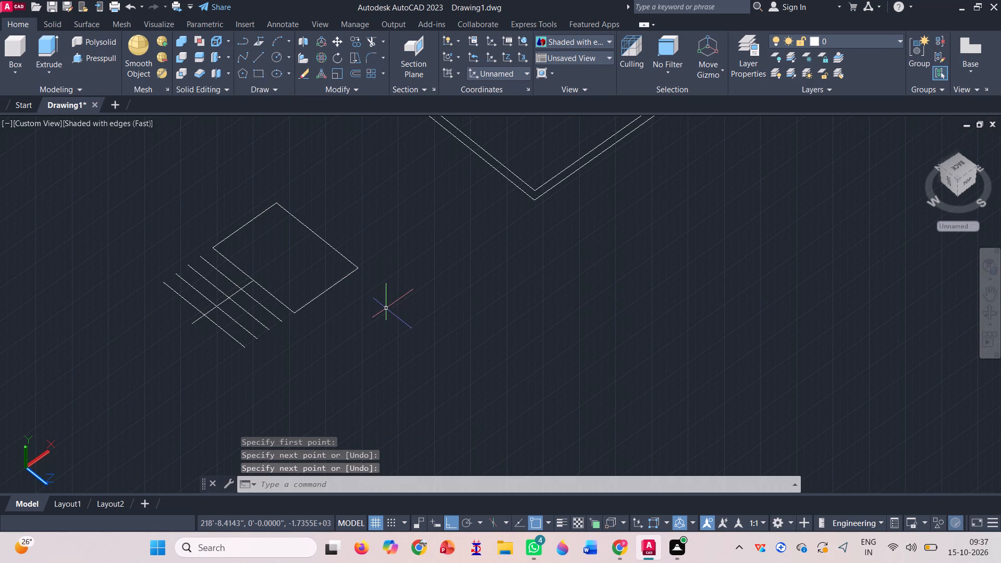
left_click(386, 308)
left_click(271, 202)
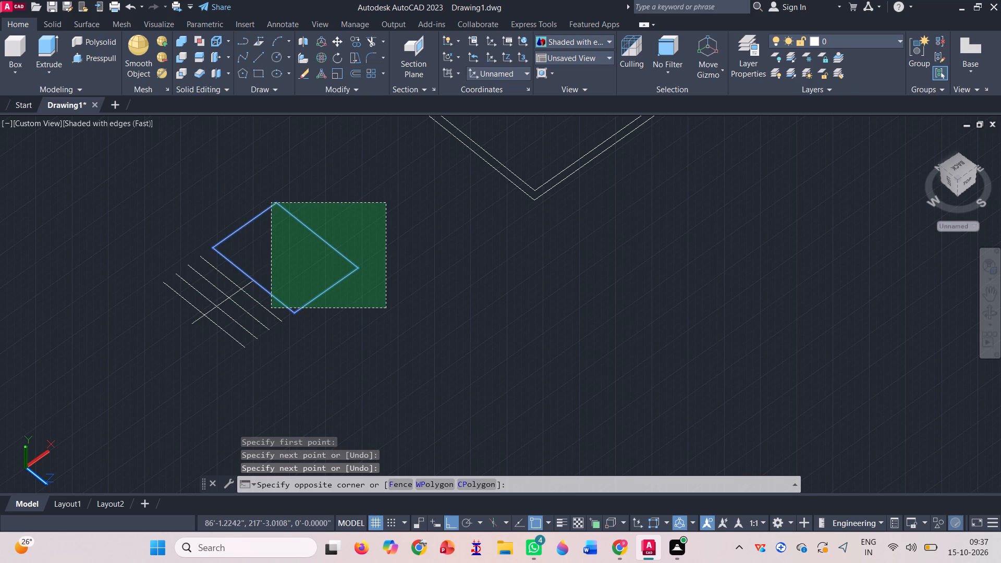
key("j")
key("Return")
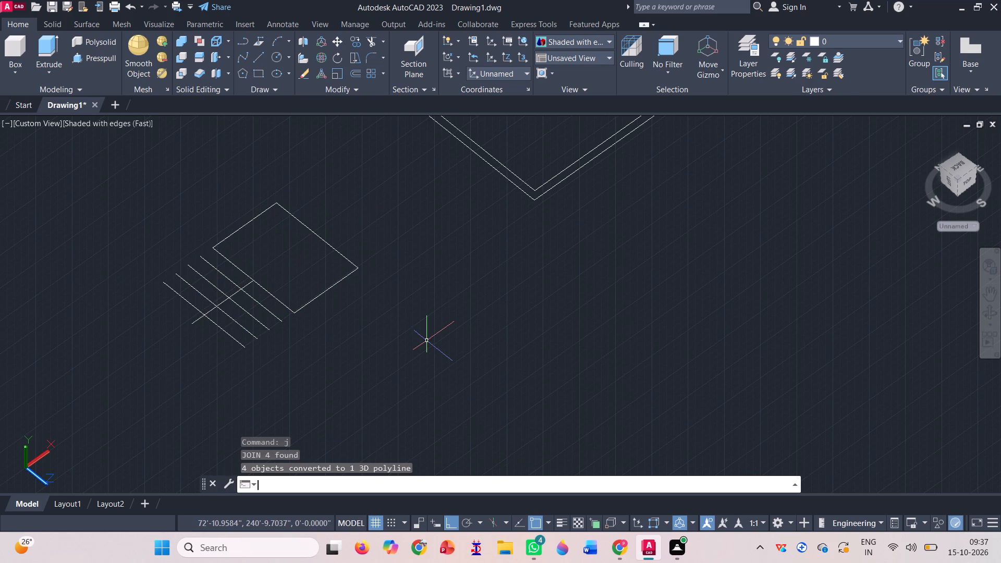
Copy the joined landing outline by its outer corner to the side wall point where the stair's base line meets the wall.
left_click(340, 44)
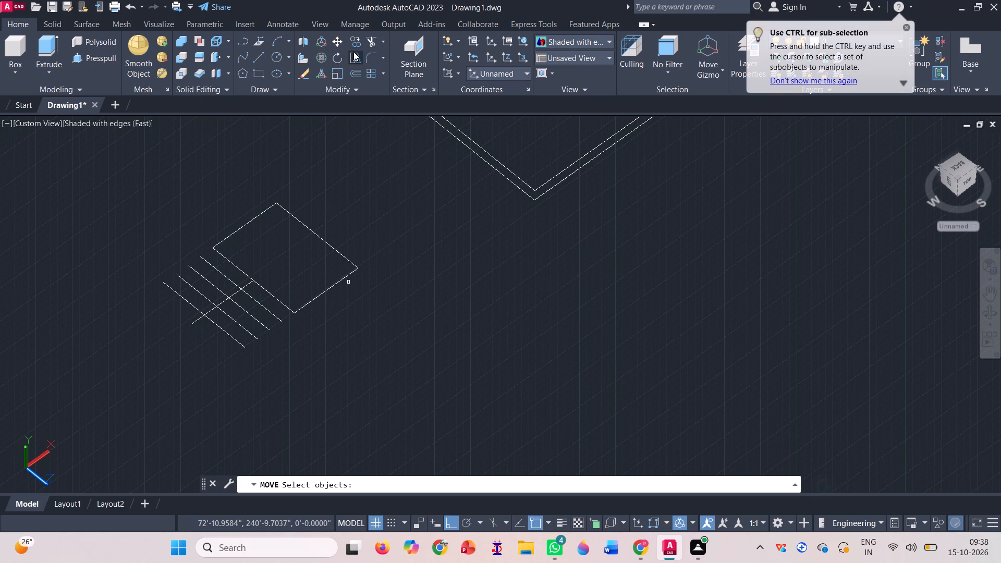
left_click(356, 43)
left_click(358, 265)
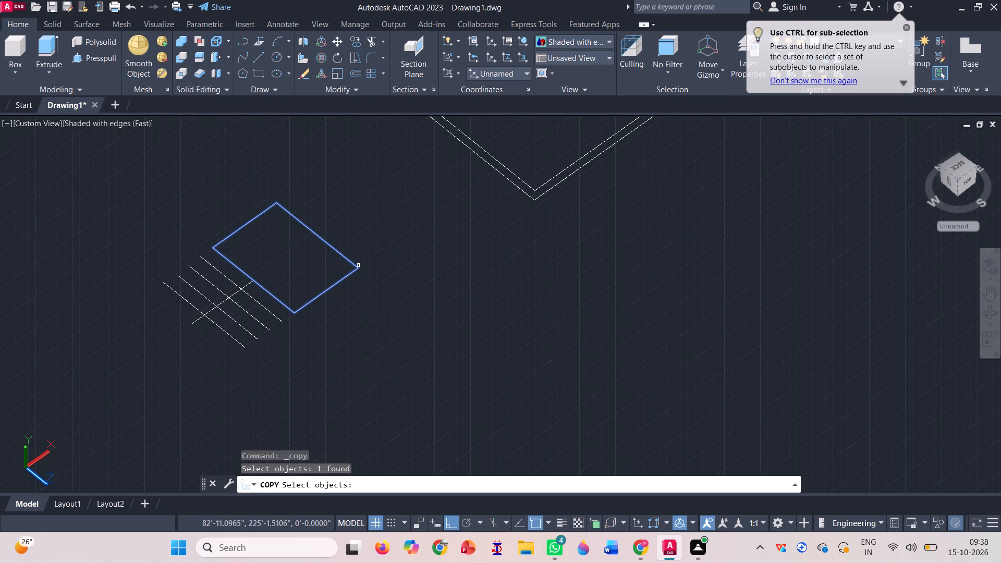
key("space")
left_click(358, 265)
scroll(355, 256, "down", 2)
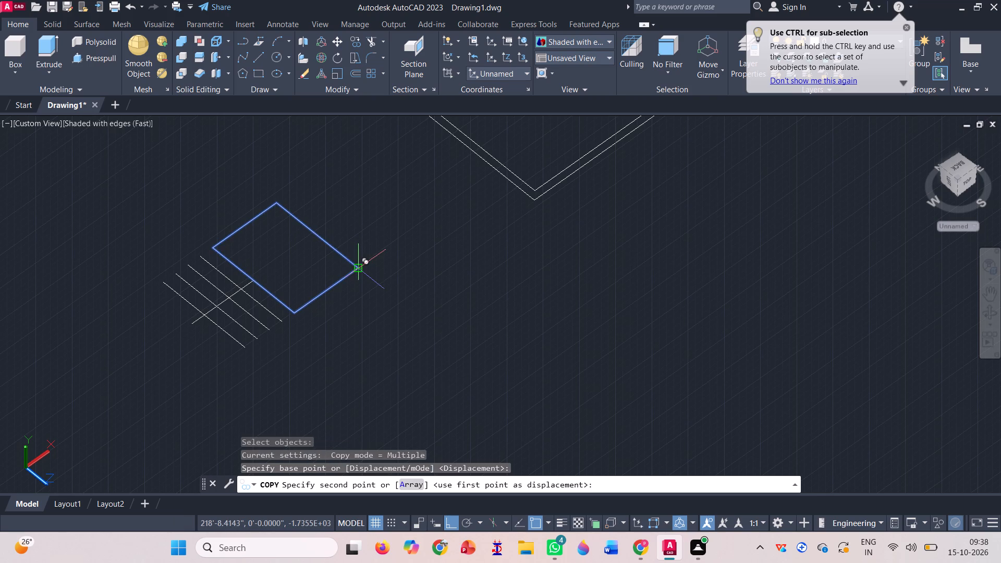
scroll(542, 144, "up", 6)
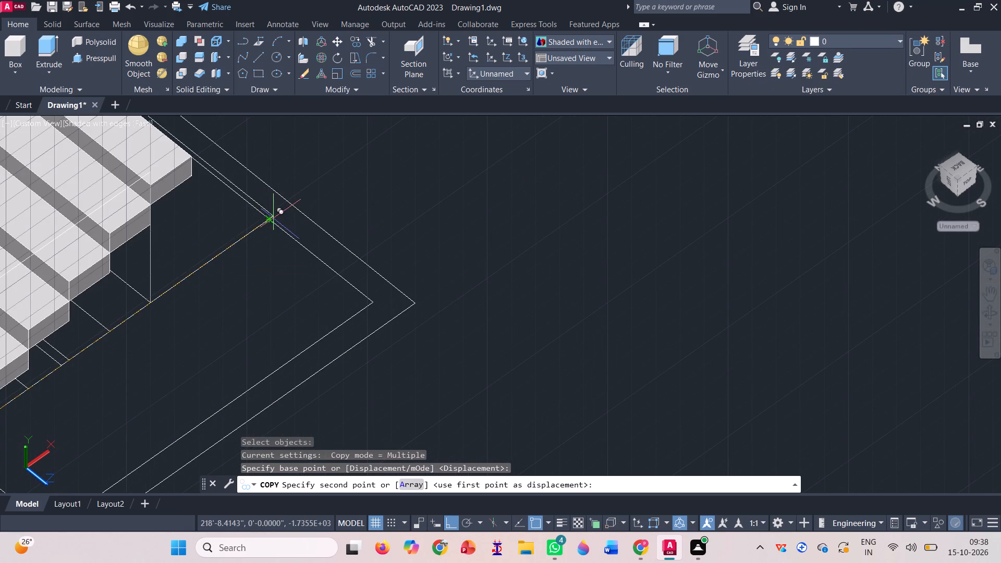
left_click(266, 219)
scroll(495, 249, "down", 2)
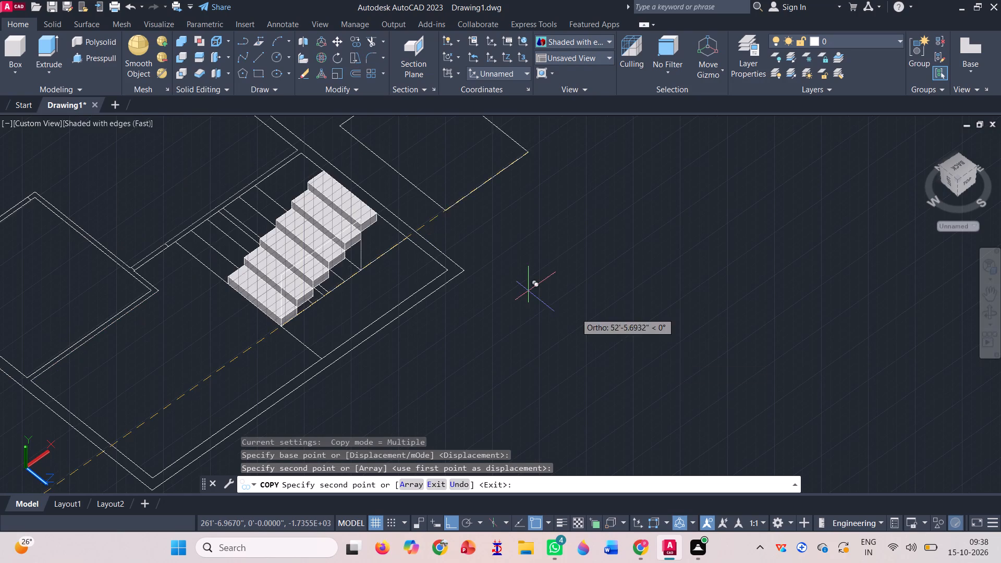
key("Escape")
Presspull the copied landing outline upward to the level of the top tread's upper corner.
left_click(990, 309)
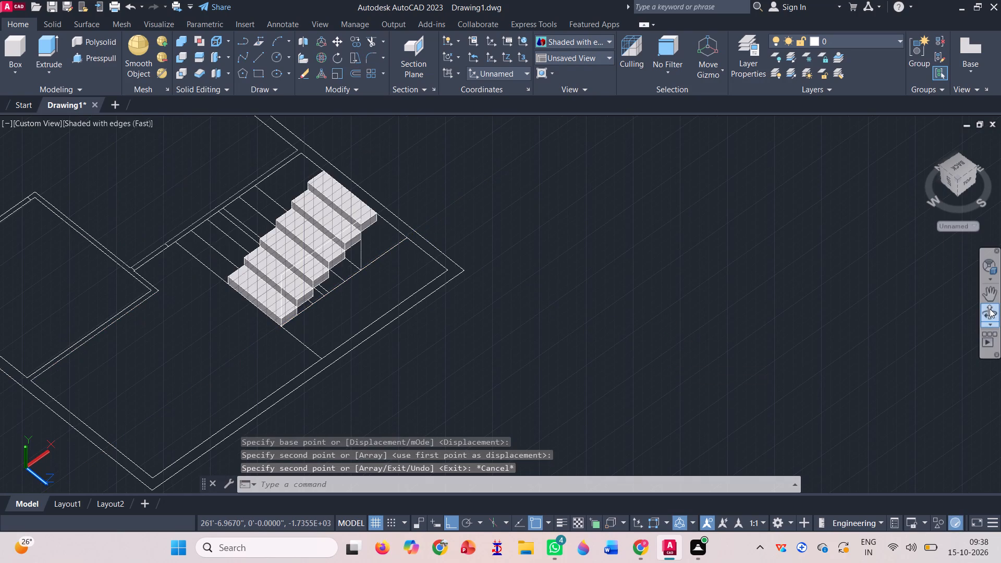
left_click_drag(543, 366, 509, 312)
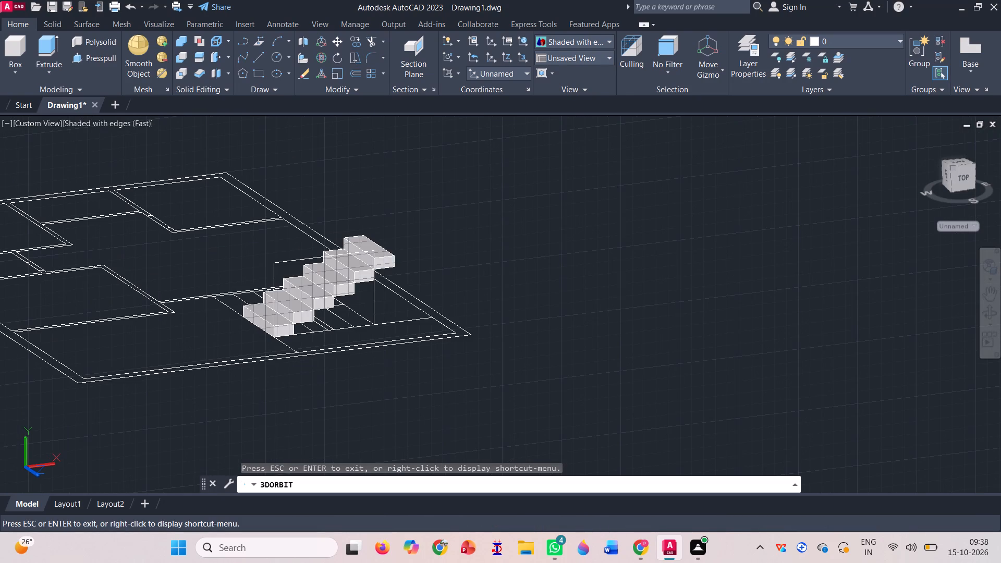
left_click_drag(608, 370, 445, 423)
scroll(286, 299, "down", 3)
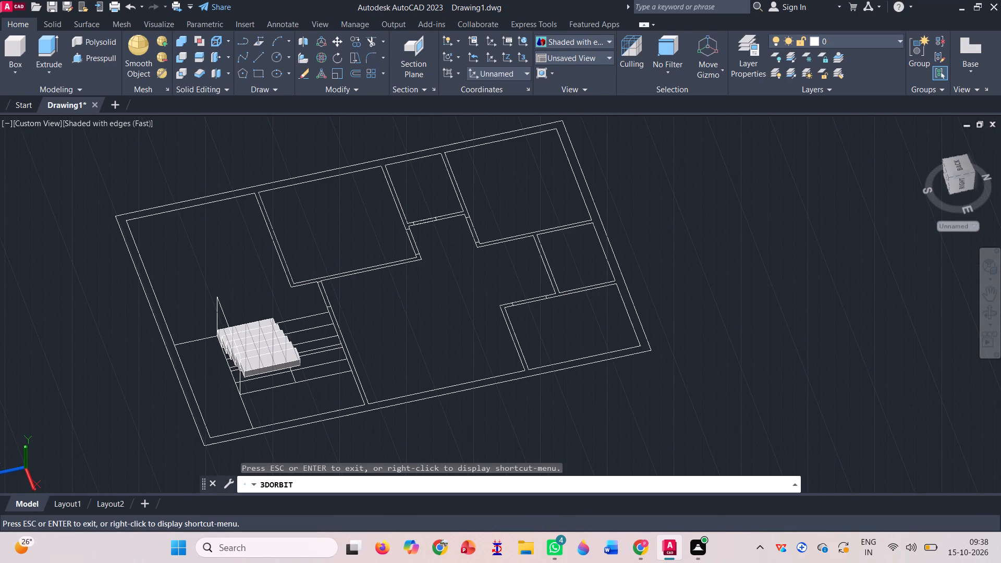
key("Escape")
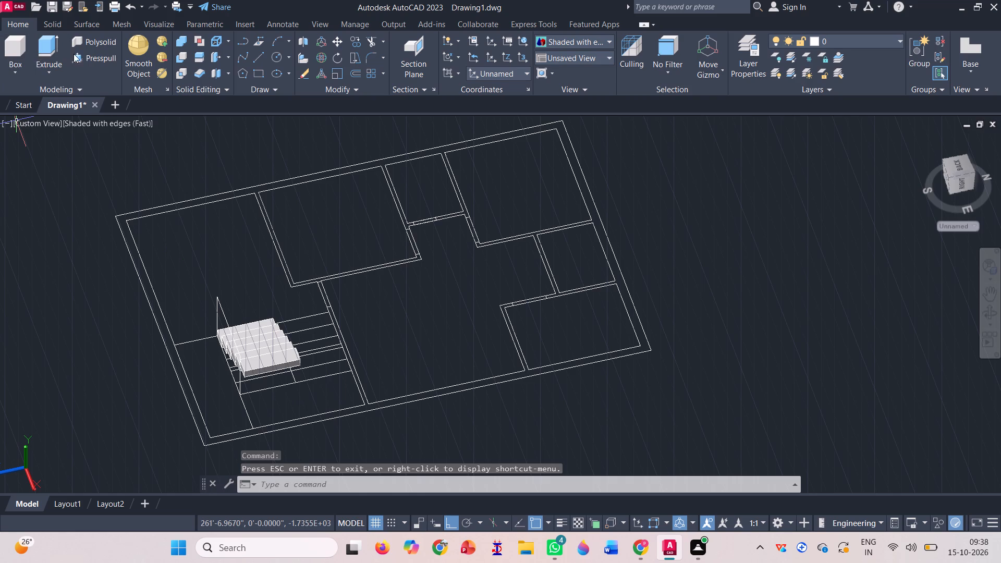
left_click(81, 57)
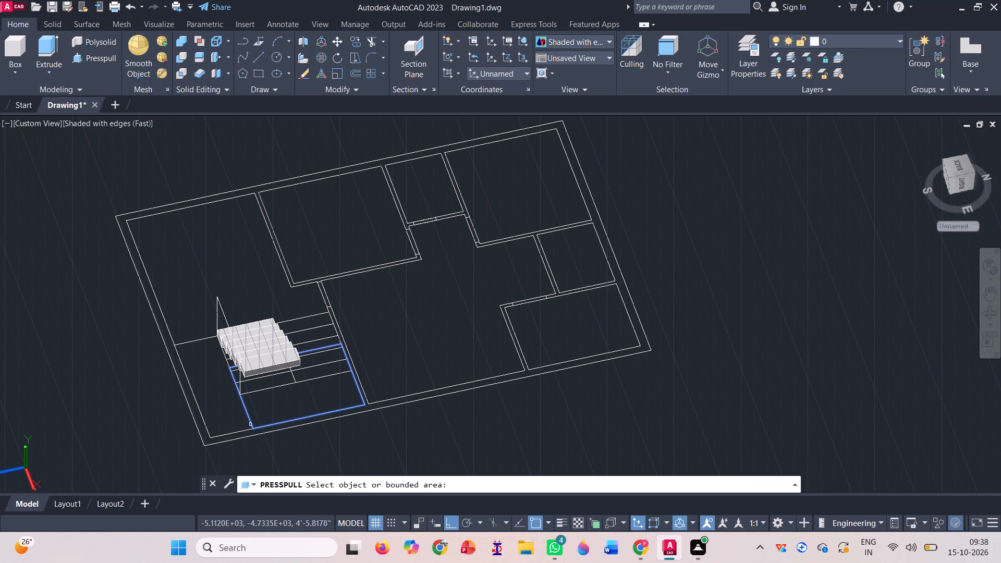
left_click(250, 424)
scroll(254, 351, "up", 3)
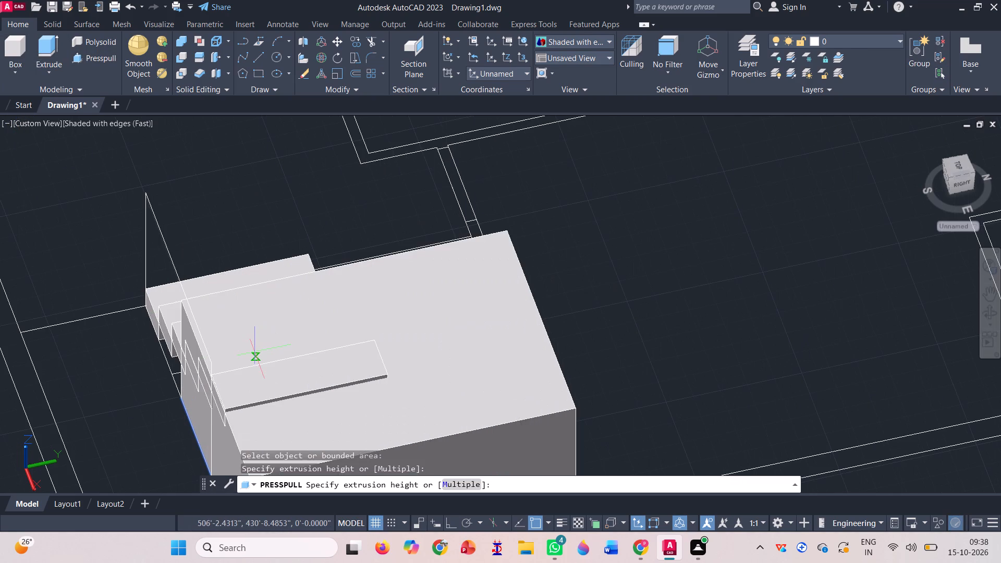
left_click(228, 408)
scroll(431, 286, "down", 2)
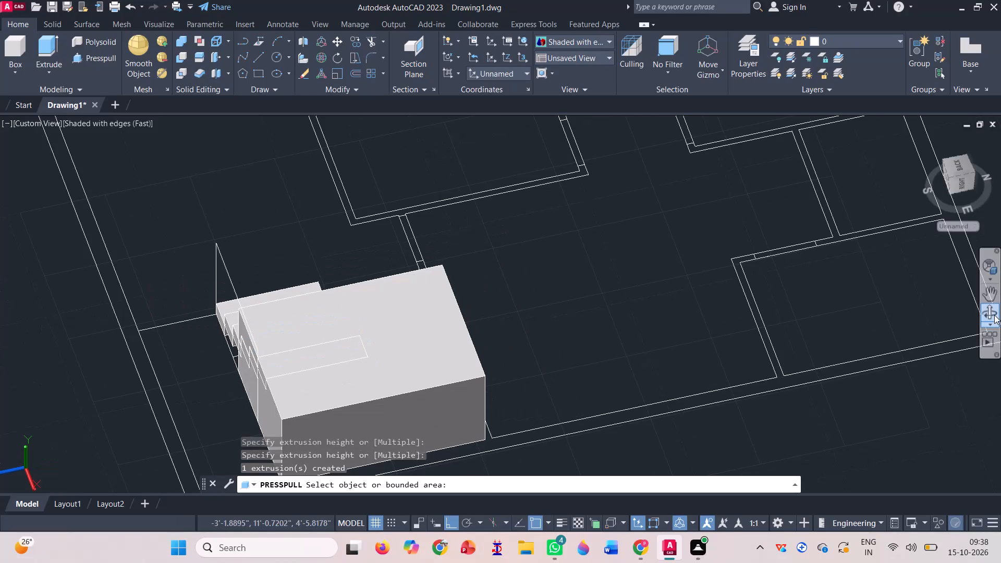
Presspull the two parts of the landing block's side face above and below the overlapping treads back through the block to cut them away.
left_click(994, 314)
left_click_drag(766, 391, 869, 326)
left_click_drag(564, 407, 592, 408)
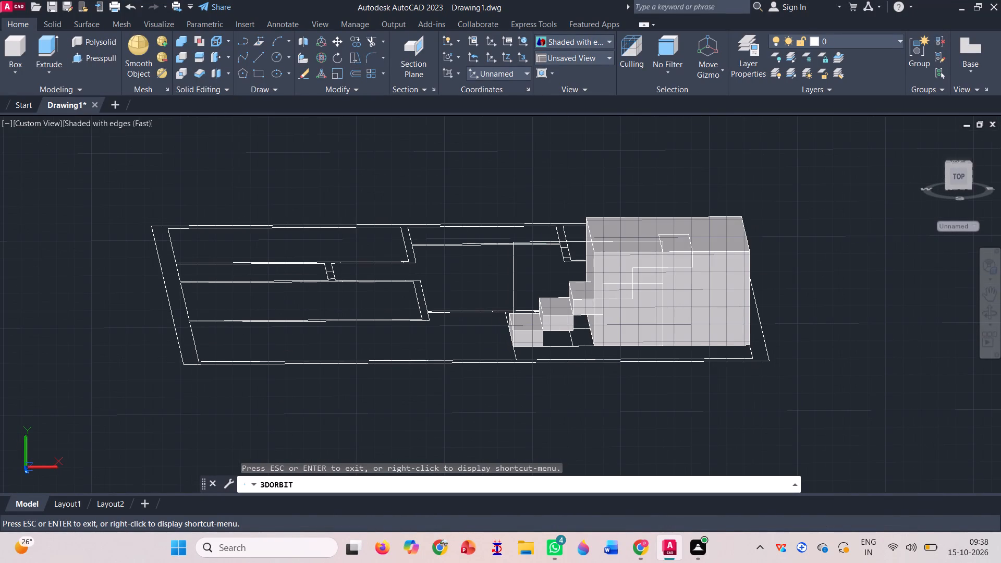
key("Escape")
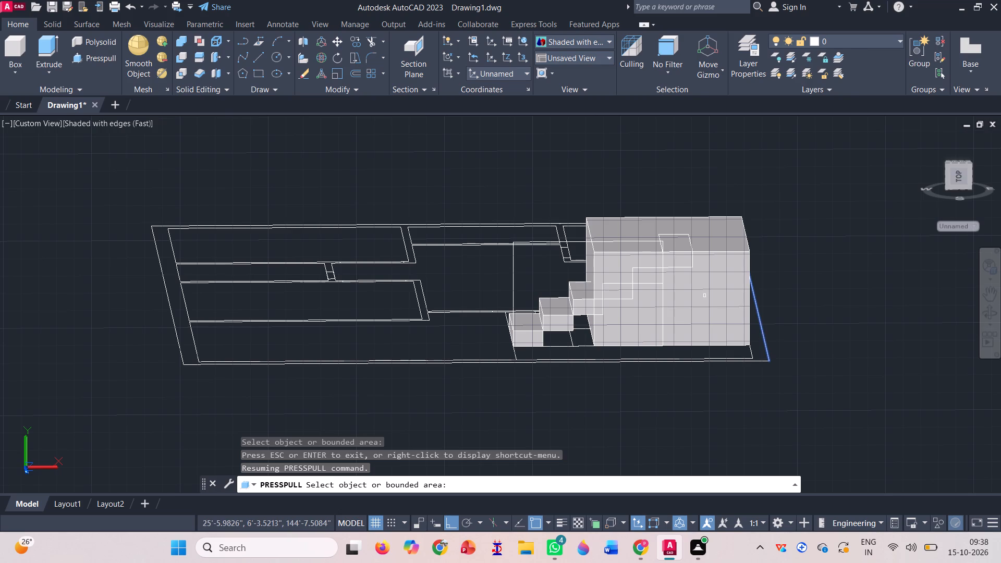
left_click(603, 265)
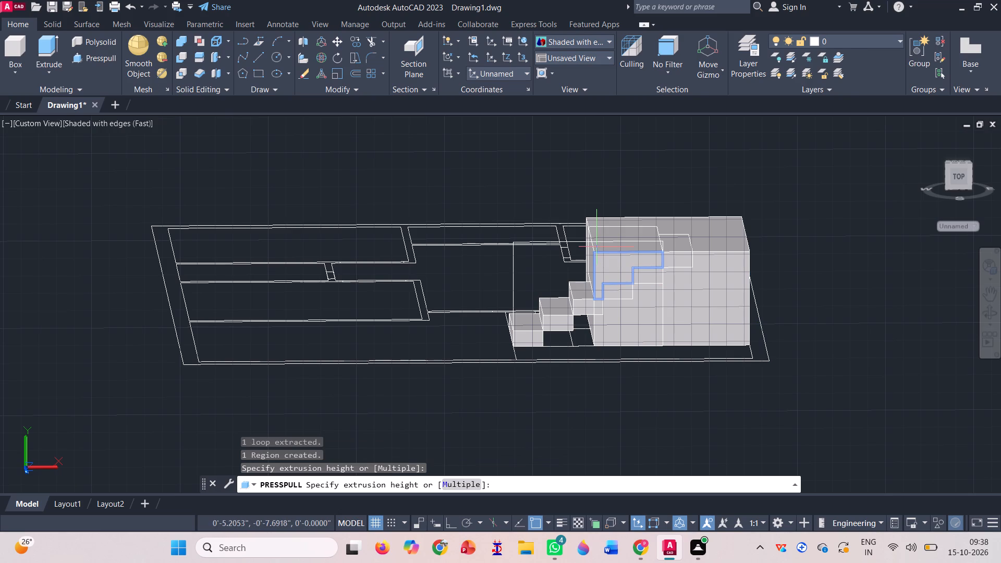
left_click(576, 199)
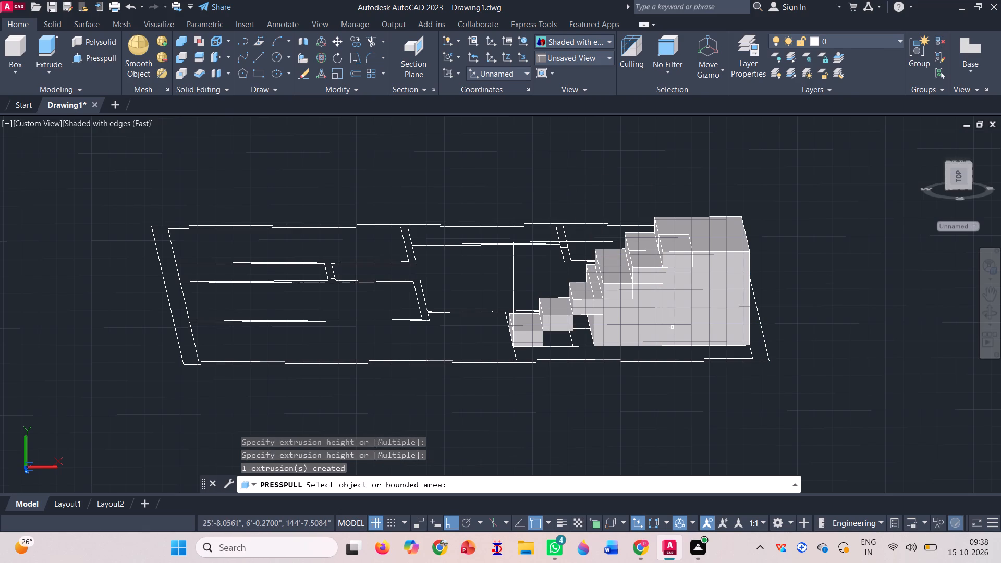
left_click(631, 323)
left_click(581, 210)
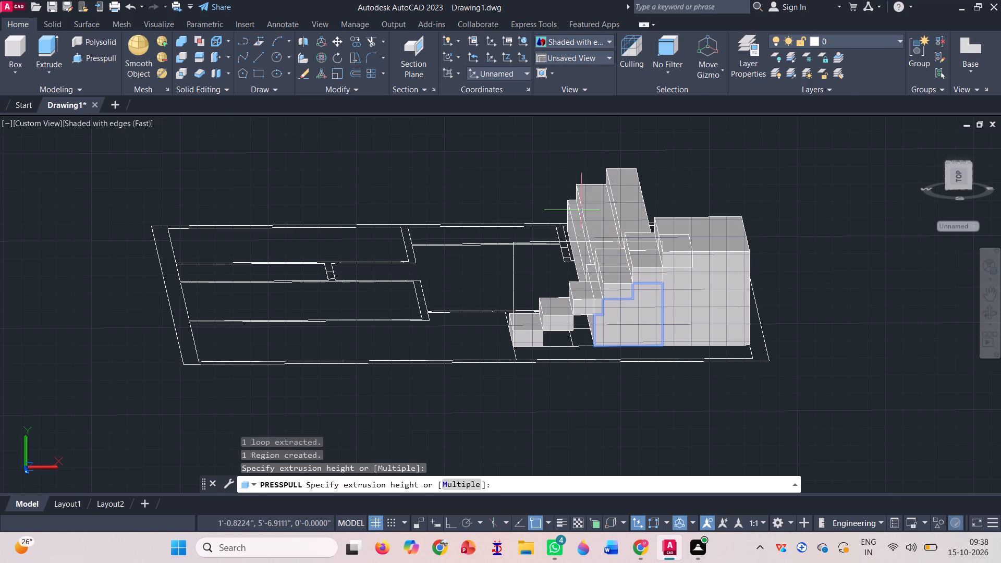
scroll(717, 296, "up", 2)
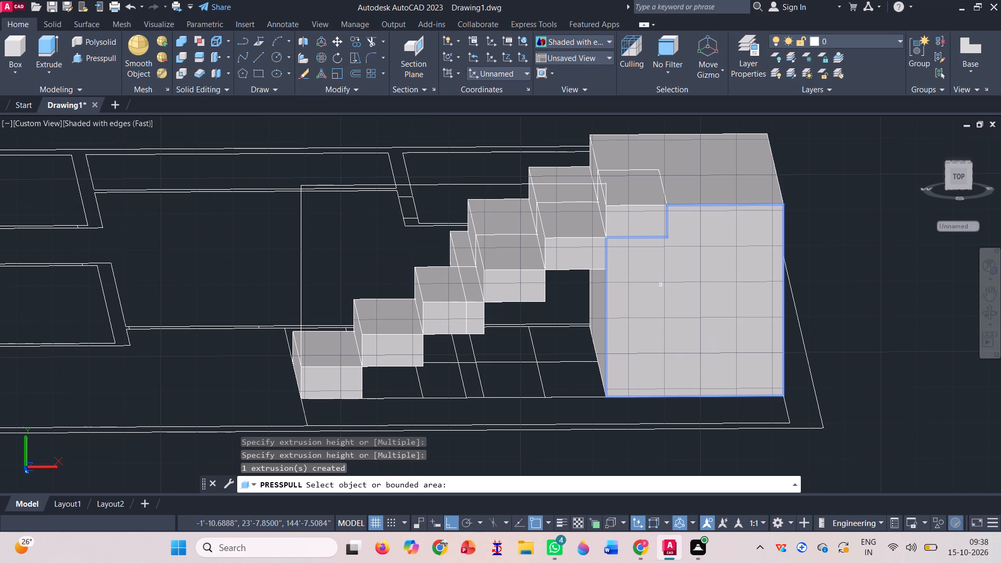
key("Escape")
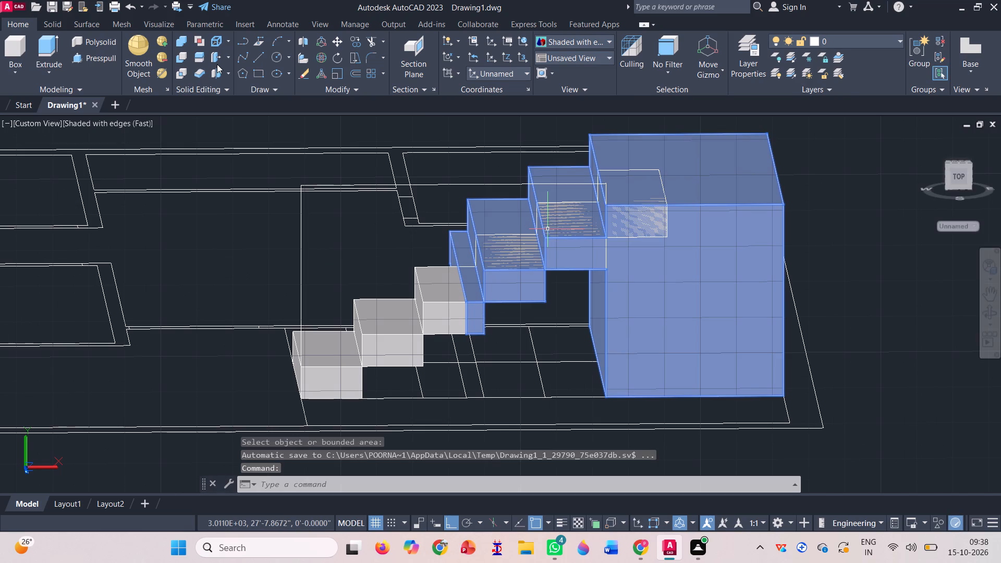
Draw a vertical line on the landing block's side face from the top tread's lower far corner down to the base edge.
left_click(255, 58)
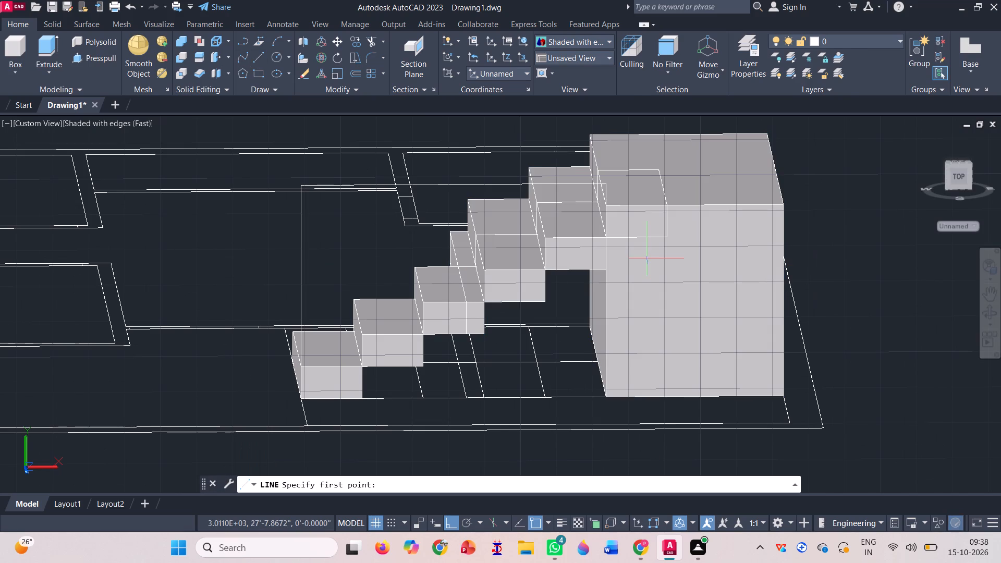
scroll(671, 232, "up", 4)
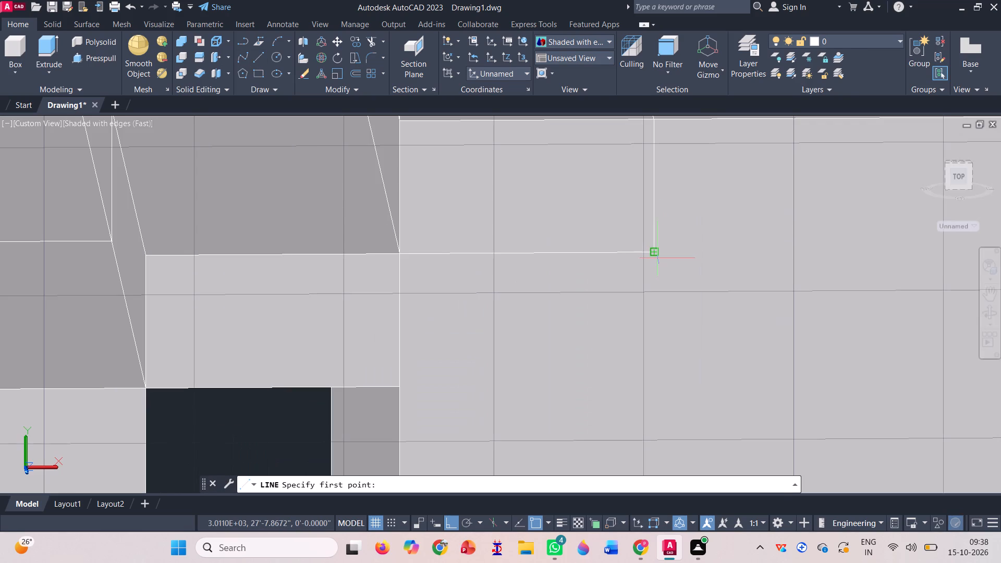
left_click(655, 254)
scroll(616, 195, "down", 2)
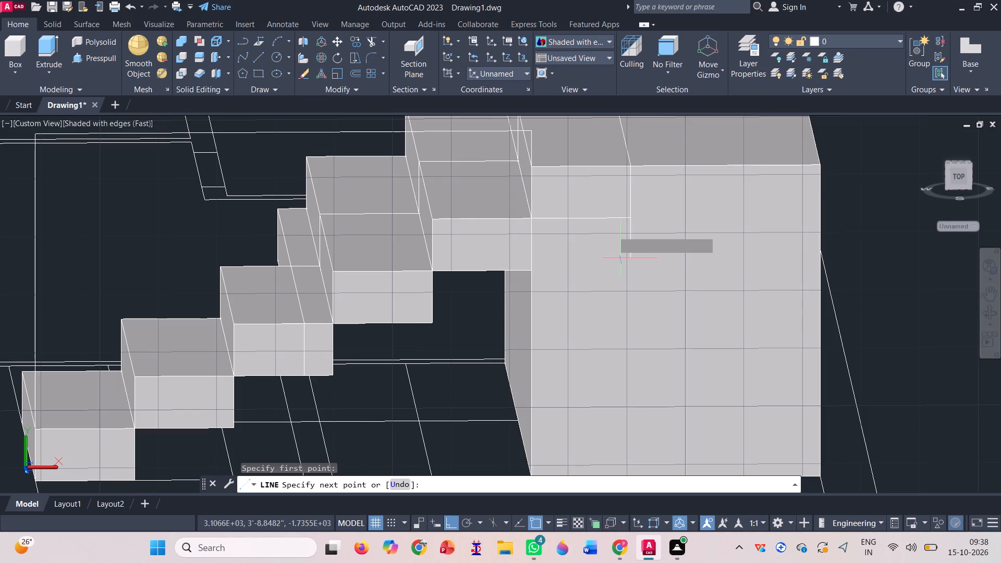
scroll(615, 249, "down", 1)
scroll(625, 391, "up", 2)
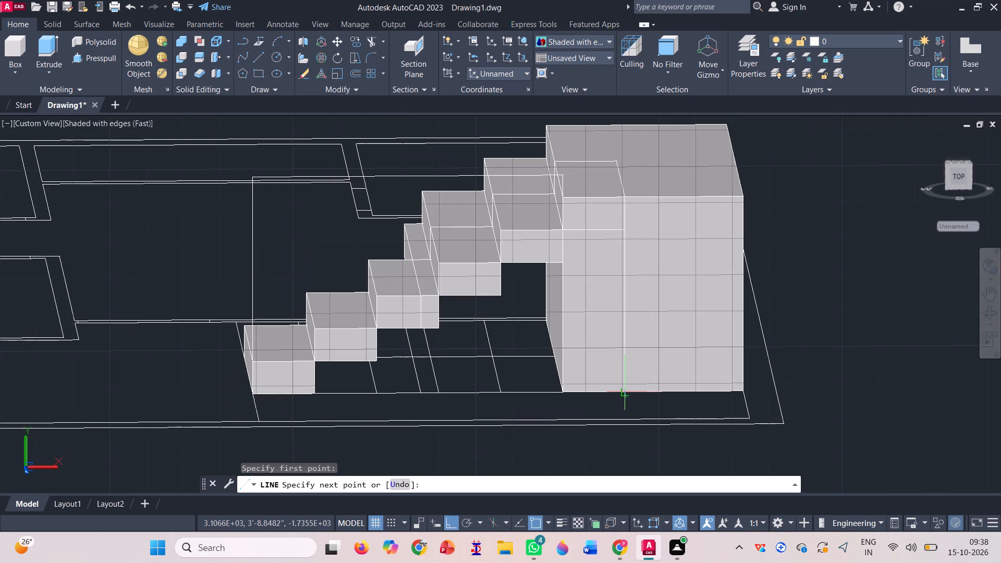
scroll(626, 393, "up", 1)
left_click(626, 393)
key("space")
scroll(587, 391, "down", 2)
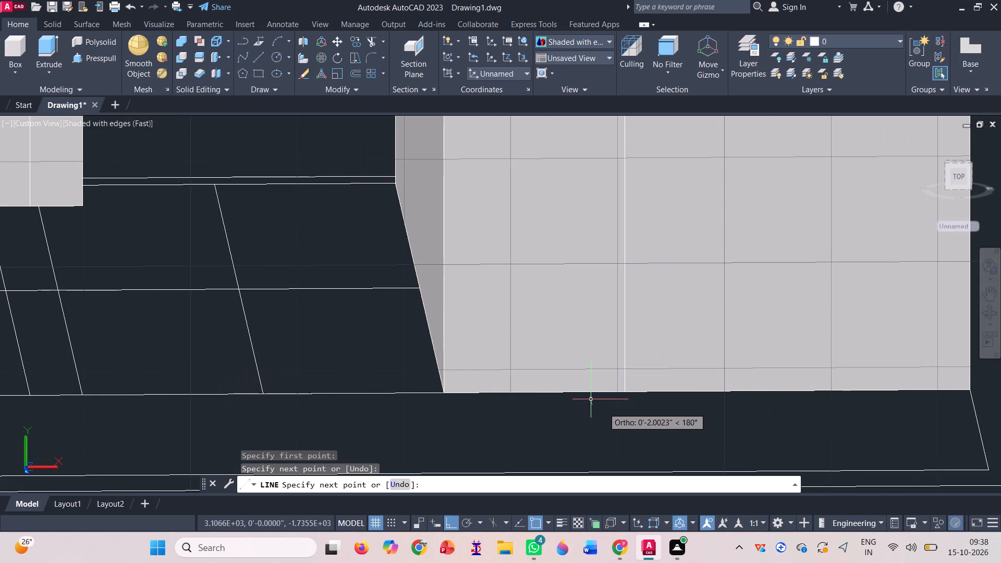
Presspull the landing block's side area beneath the top tread, bounded by the vertical line, back through the block to cut it away.
left_click(80, 54)
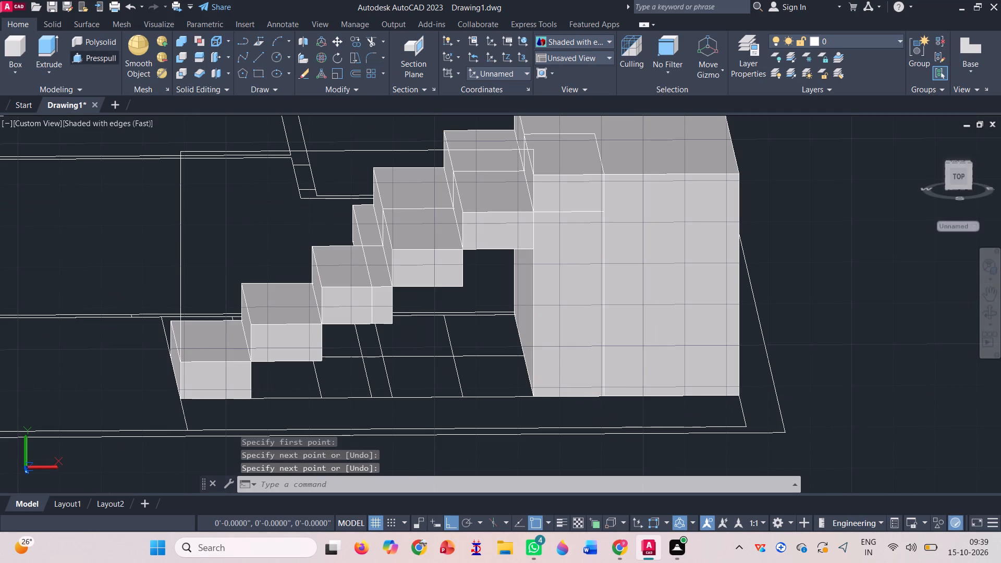
left_click(555, 291)
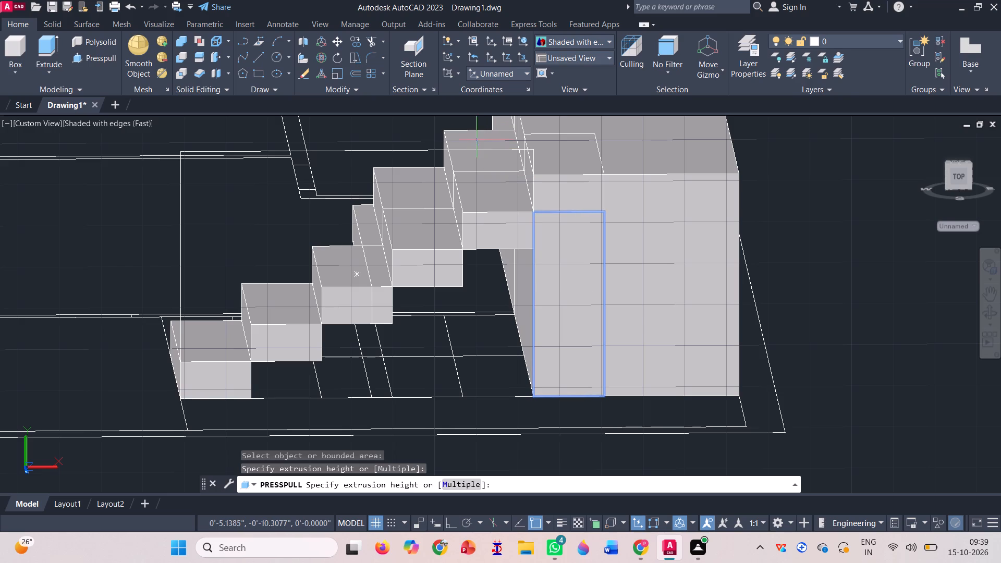
left_click(469, 120)
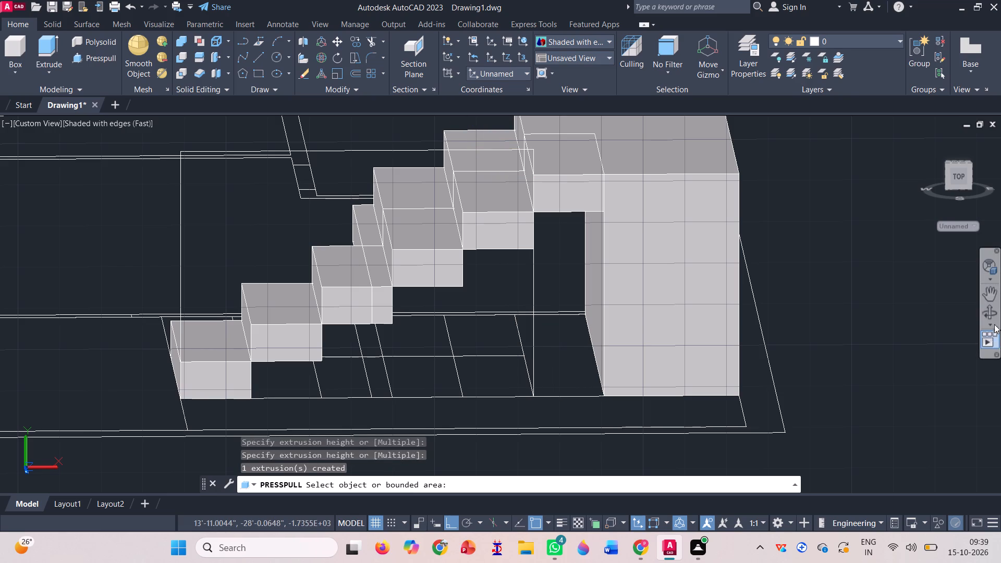
From the opposite side, presspull the top face of the fourth tread's protruding half down through the solid to cut it away.
left_click(994, 308)
left_click_drag(815, 416, 534, 435)
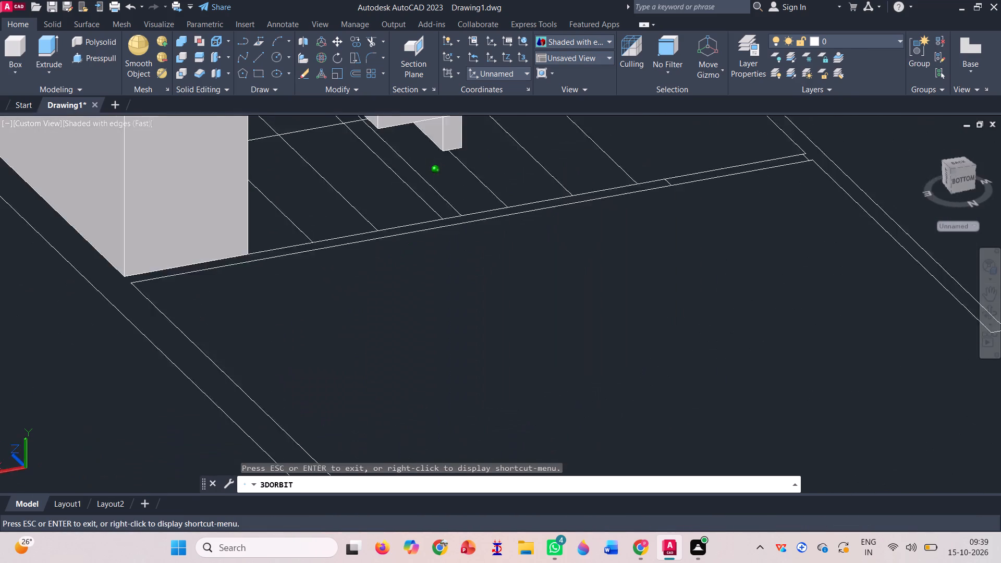
left_click_drag(534, 435, 522, 468)
scroll(532, 343, "down", 9)
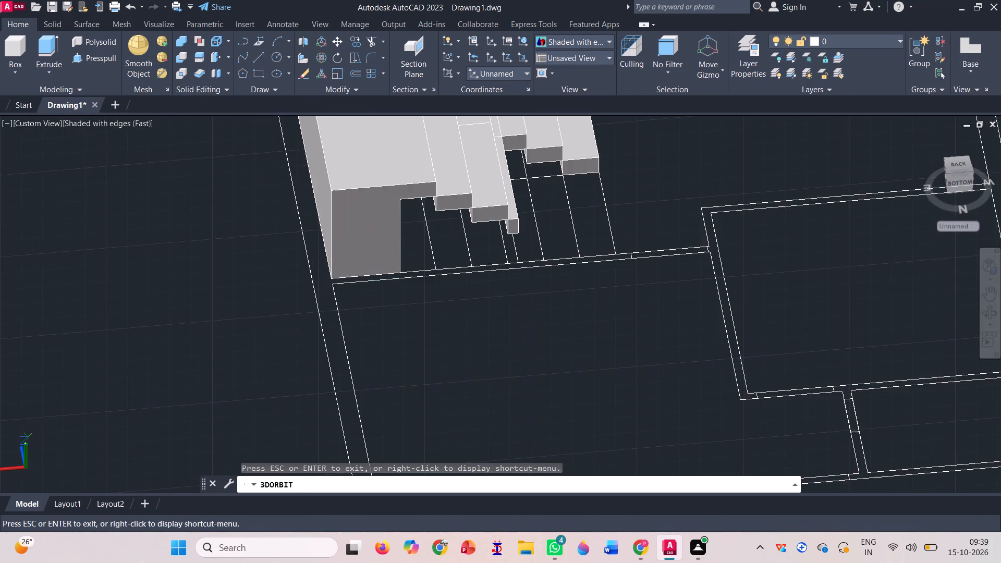
scroll(539, 393, "down", 4)
left_click_drag(539, 392, 532, 353)
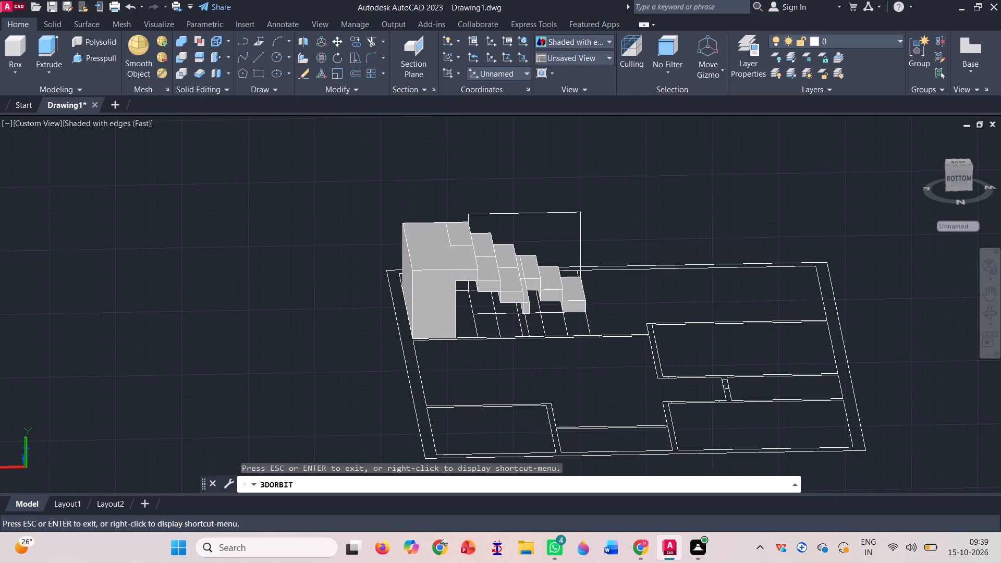
scroll(503, 287, "up", 3)
key("Escape")
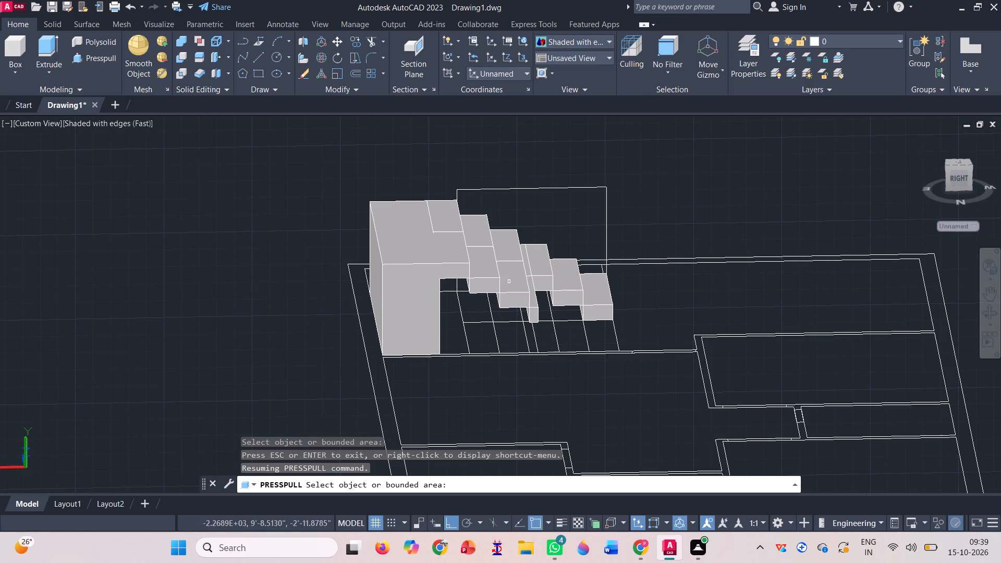
left_click(509, 280)
left_click(503, 356)
Presspull the protruding narrow strip on the third tread and the protruding half of the fifth tread downward to cut them away.
left_click(534, 300)
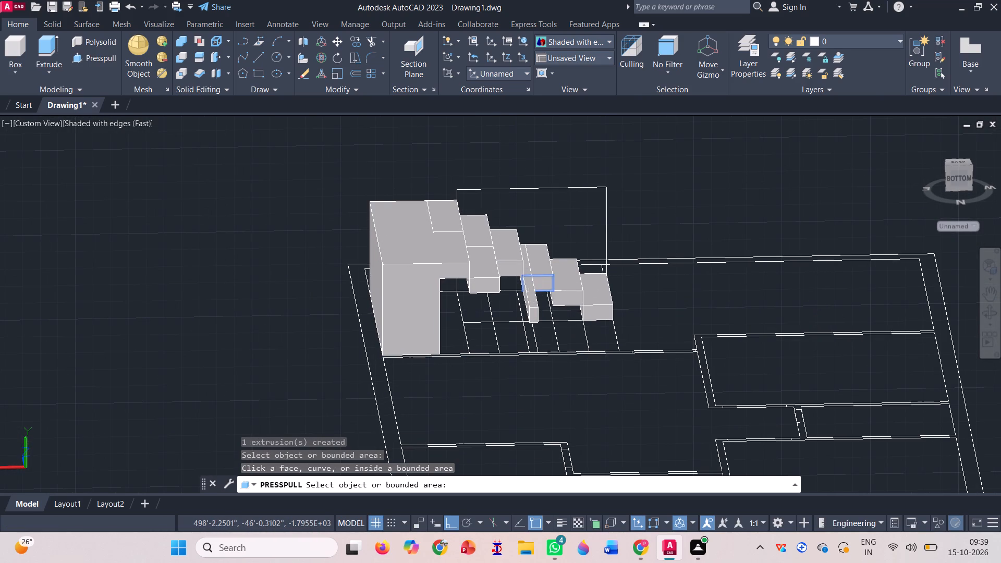
scroll(528, 299, "up", 2)
left_click(543, 289)
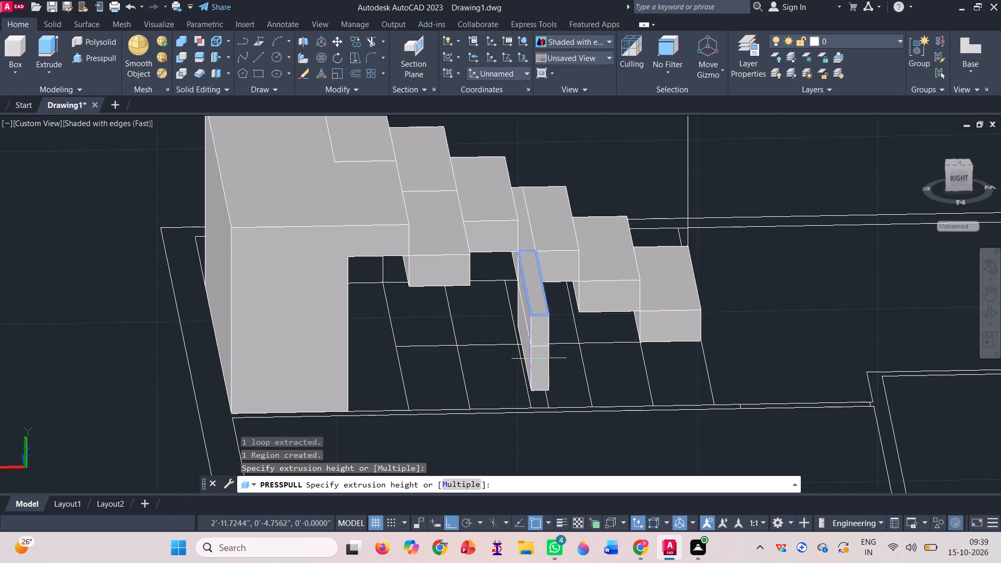
left_click(535, 394)
left_click(435, 248)
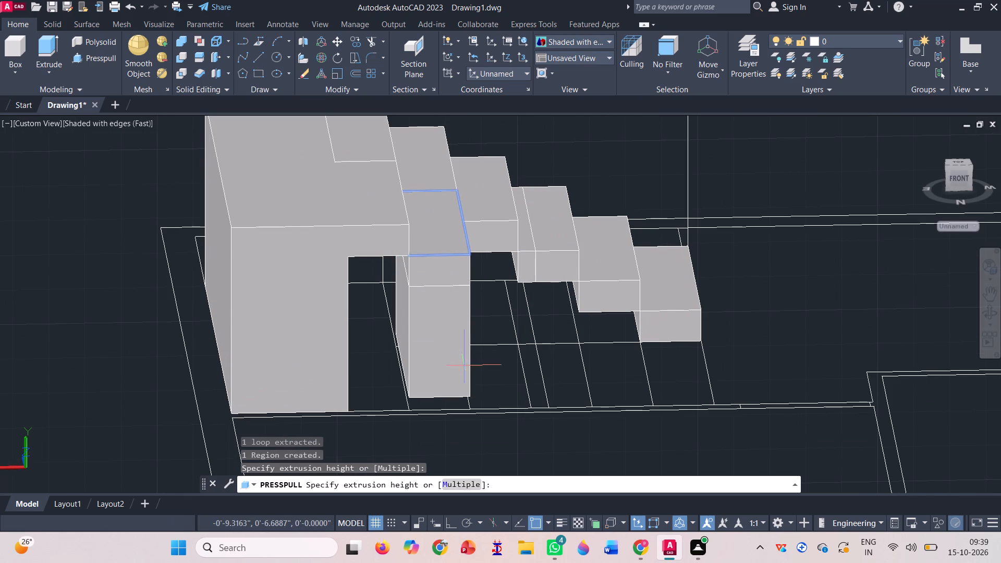
left_click(474, 411)
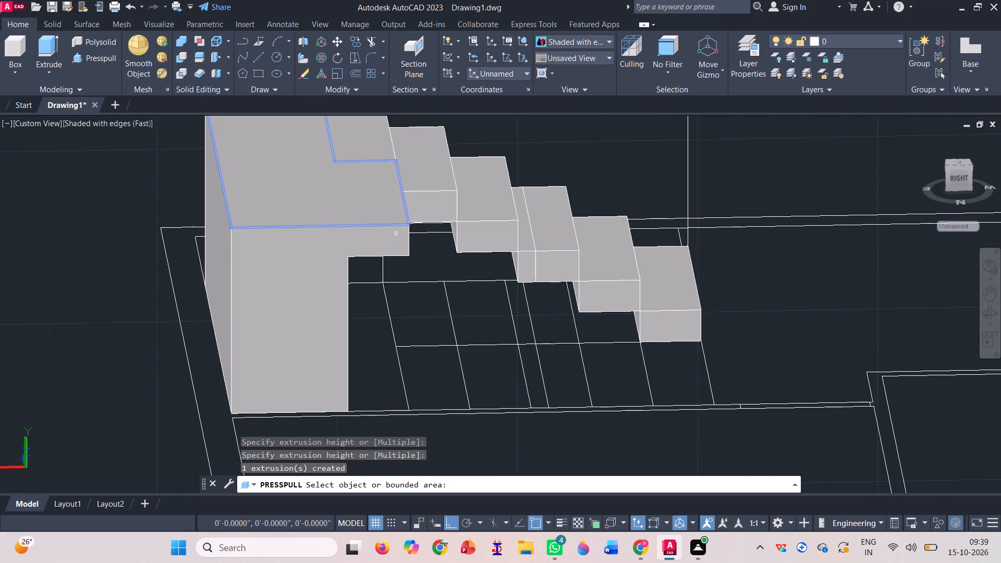
scroll(474, 340, "down", 1)
key("Escape")
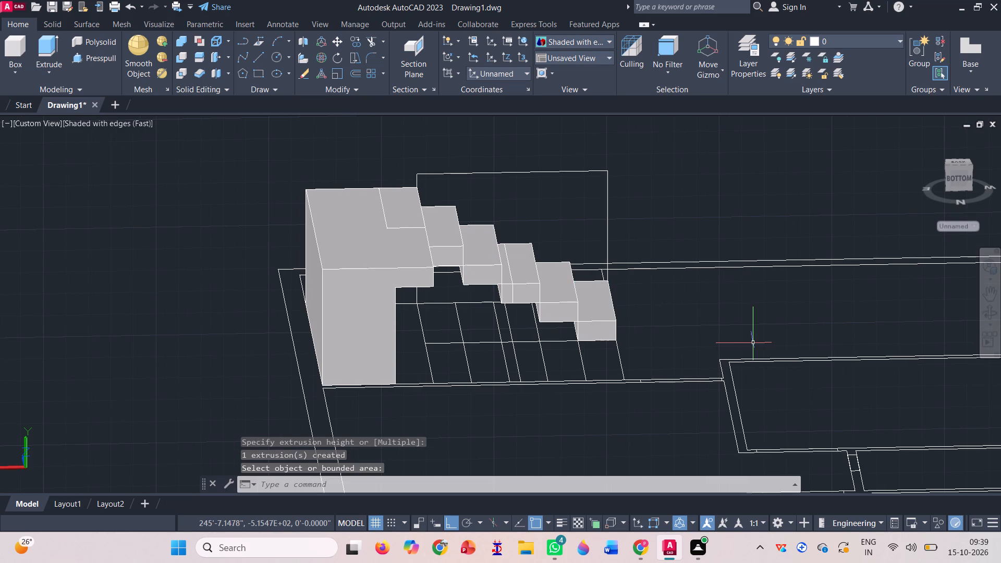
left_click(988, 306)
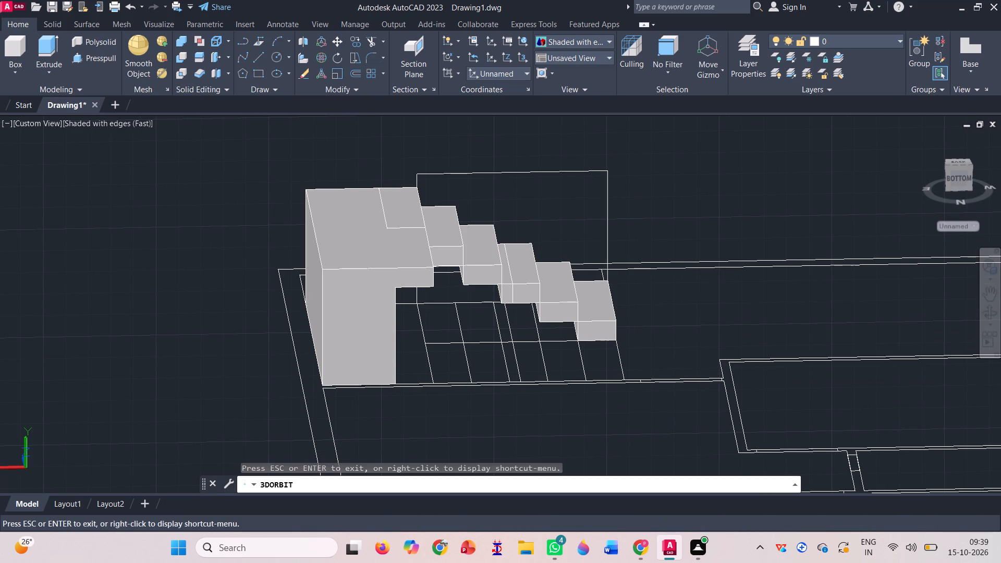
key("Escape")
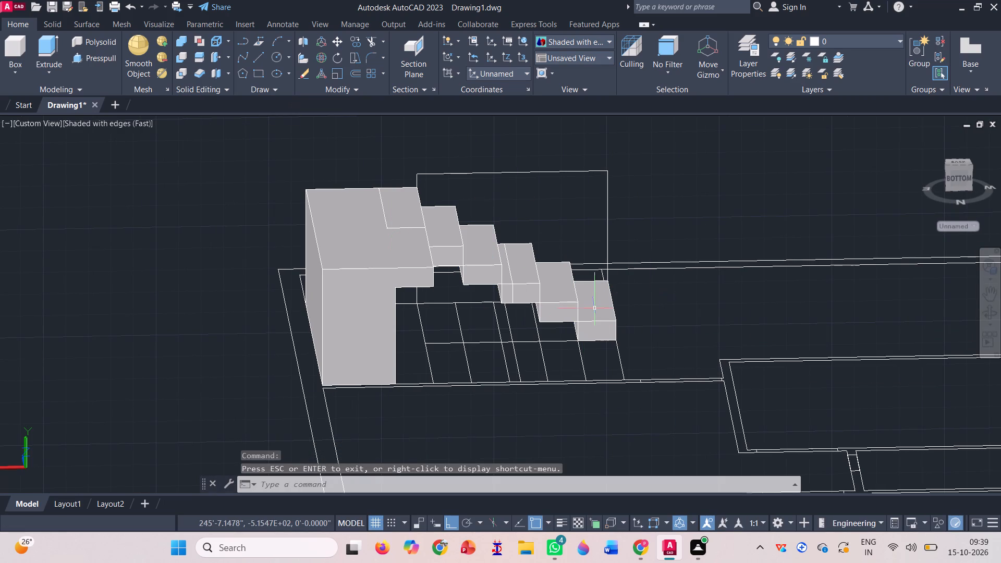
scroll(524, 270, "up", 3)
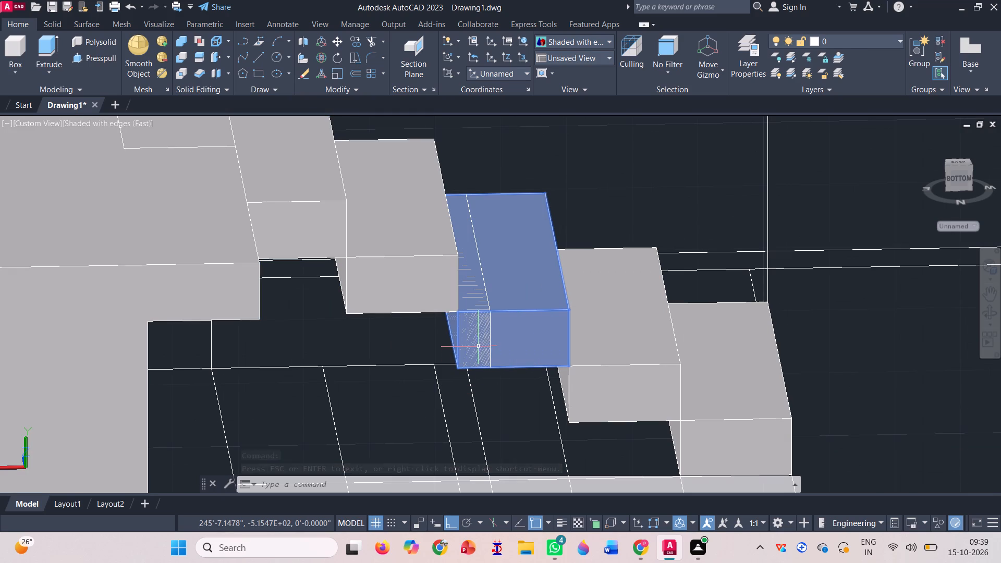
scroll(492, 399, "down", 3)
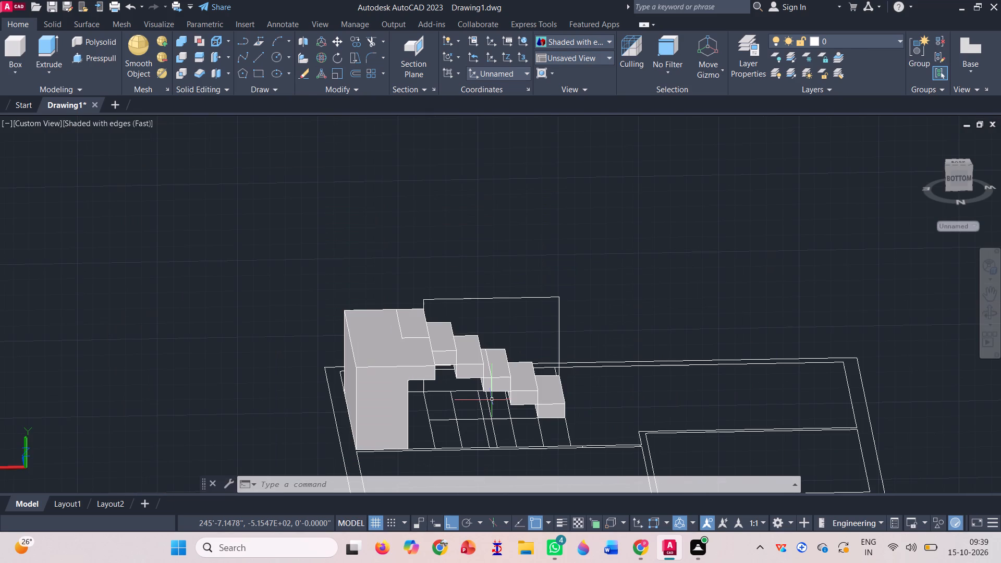
Copy all the treads and the landing from the lowest tread's lower outer corner to the landing's upper corner beside the stairs.
left_click(358, 42)
scroll(561, 421, "up", 1)
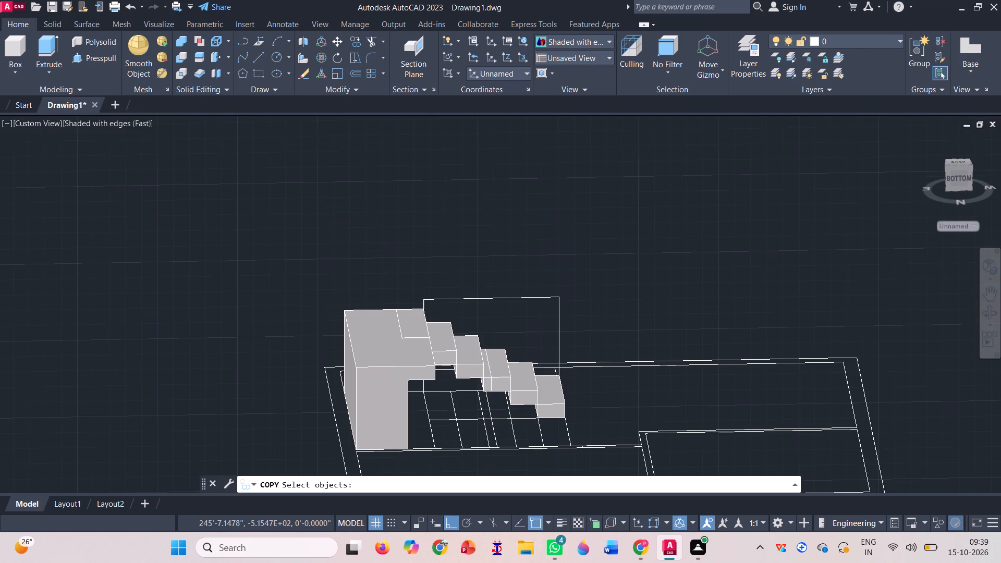
scroll(561, 421, "up", 1)
left_click(536, 382)
left_click(479, 366)
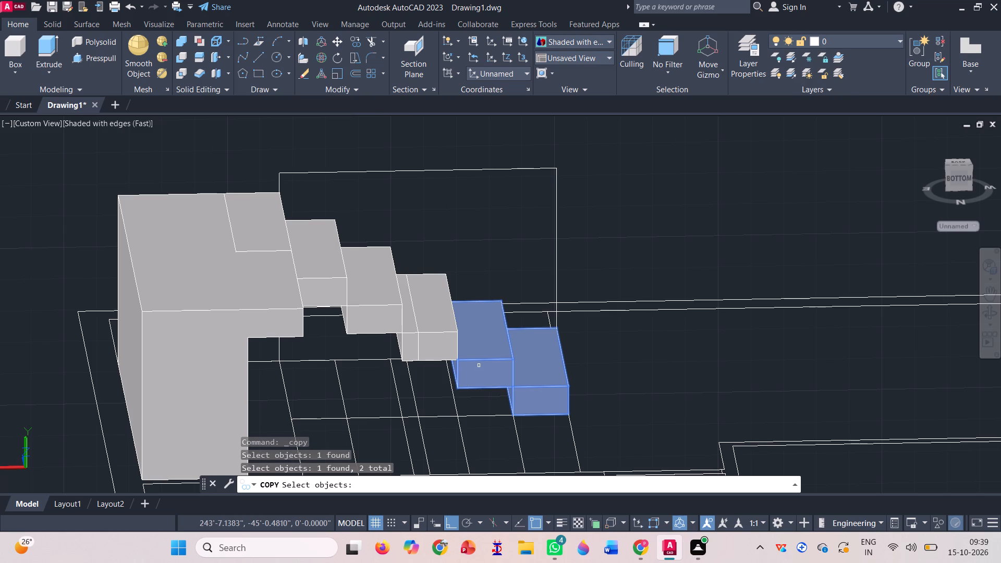
left_click(446, 337)
left_click(376, 283)
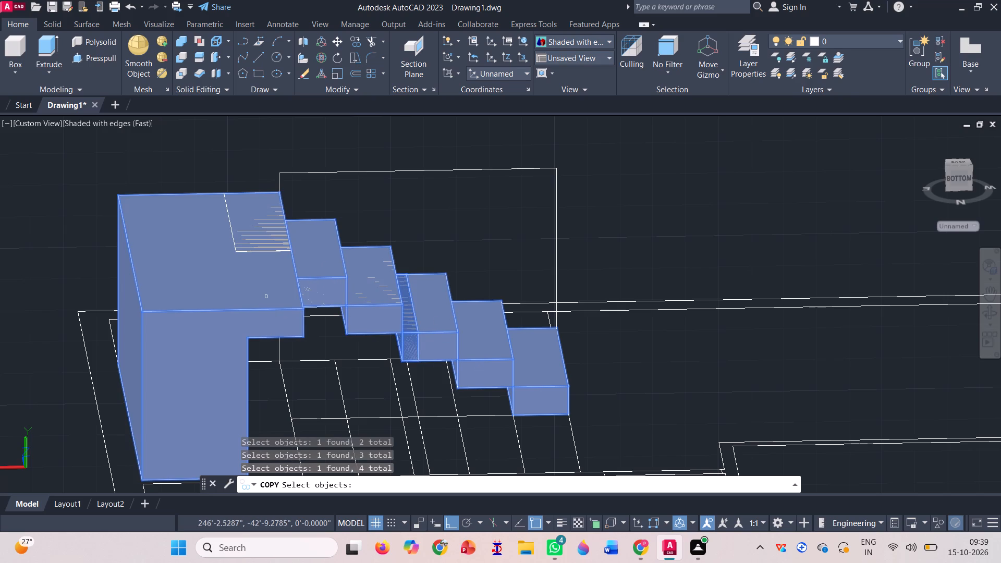
scroll(265, 297, "down", 1)
key("space")
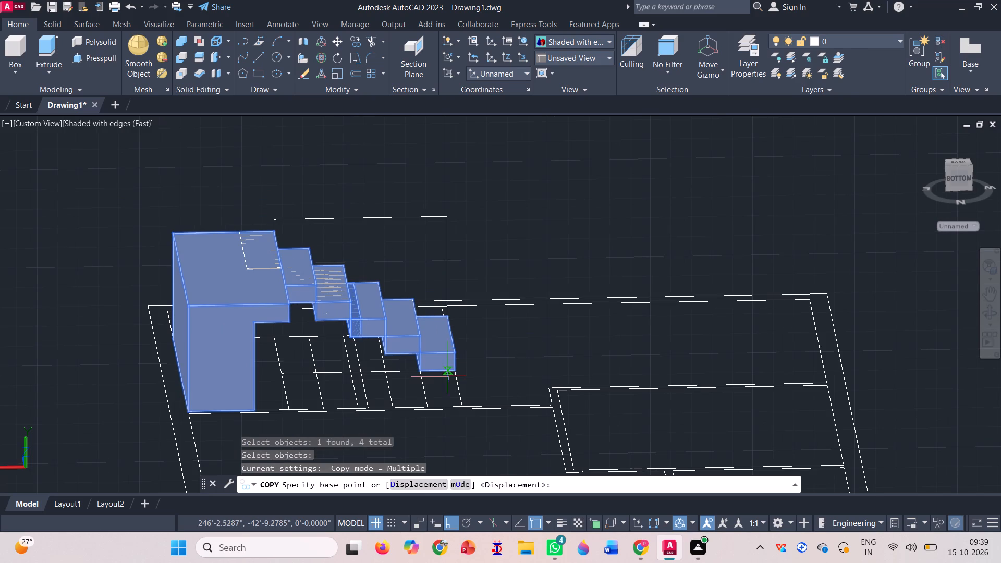
left_click(457, 372)
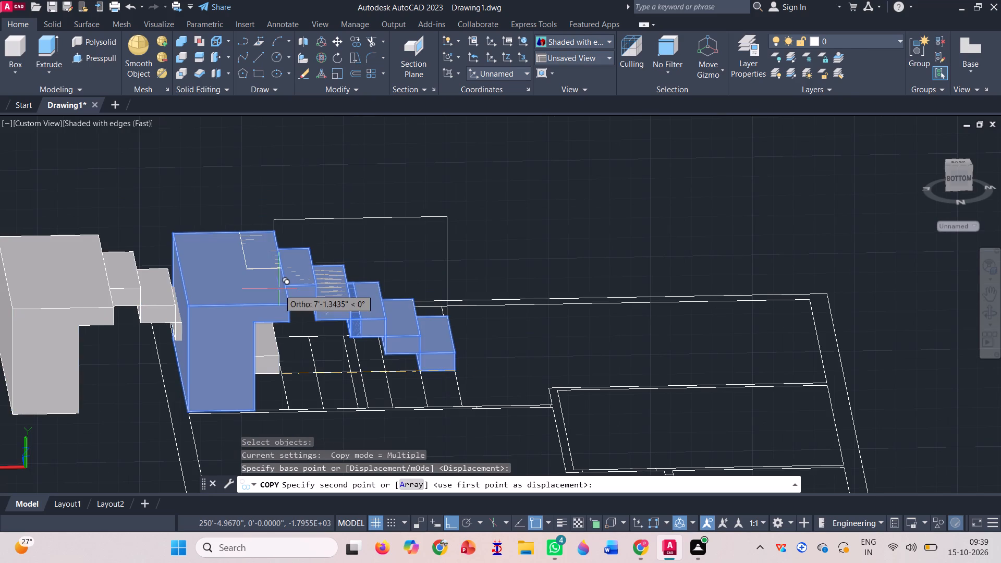
scroll(284, 281, "up", 2)
left_click(296, 322)
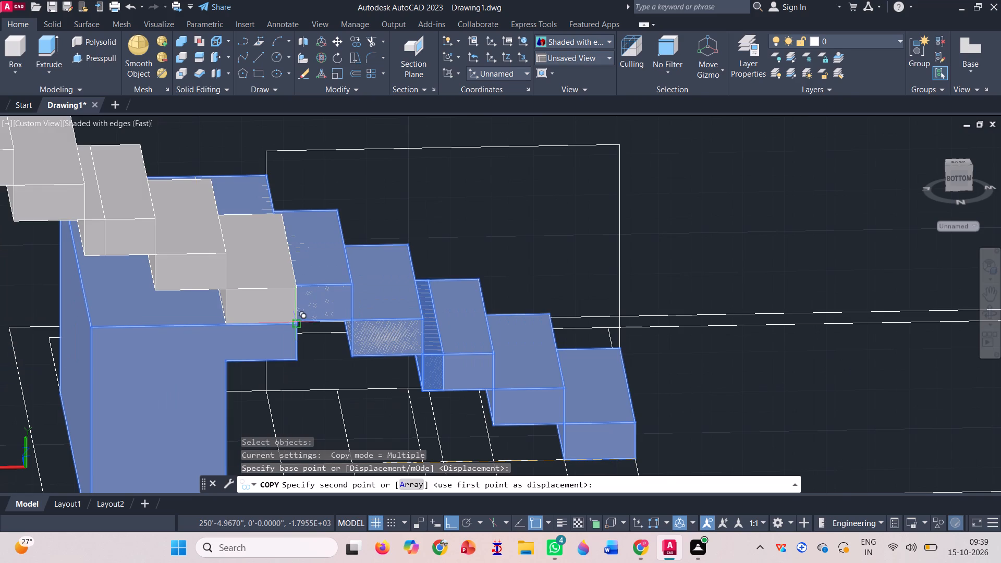
scroll(292, 336, "down", 2)
key("Escape")
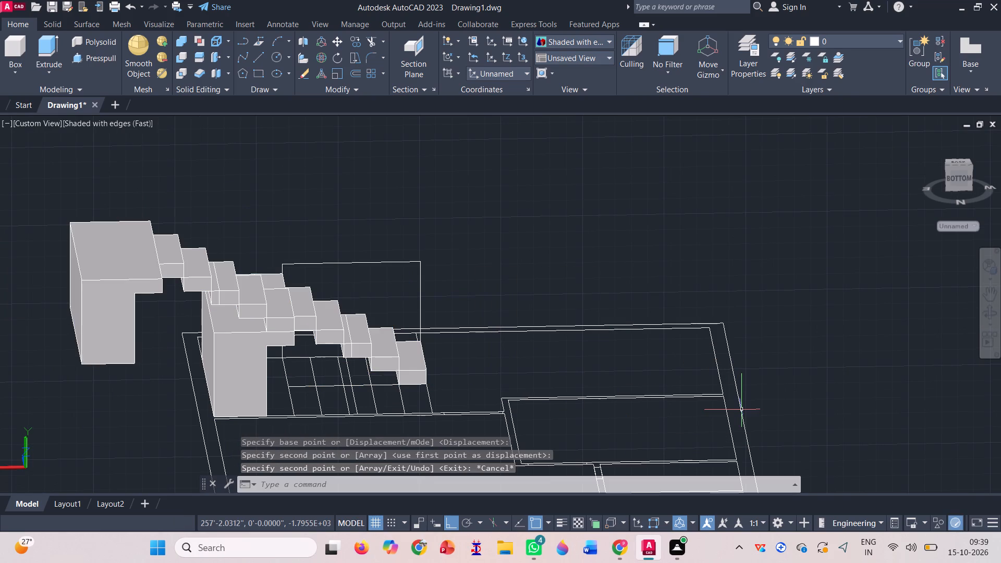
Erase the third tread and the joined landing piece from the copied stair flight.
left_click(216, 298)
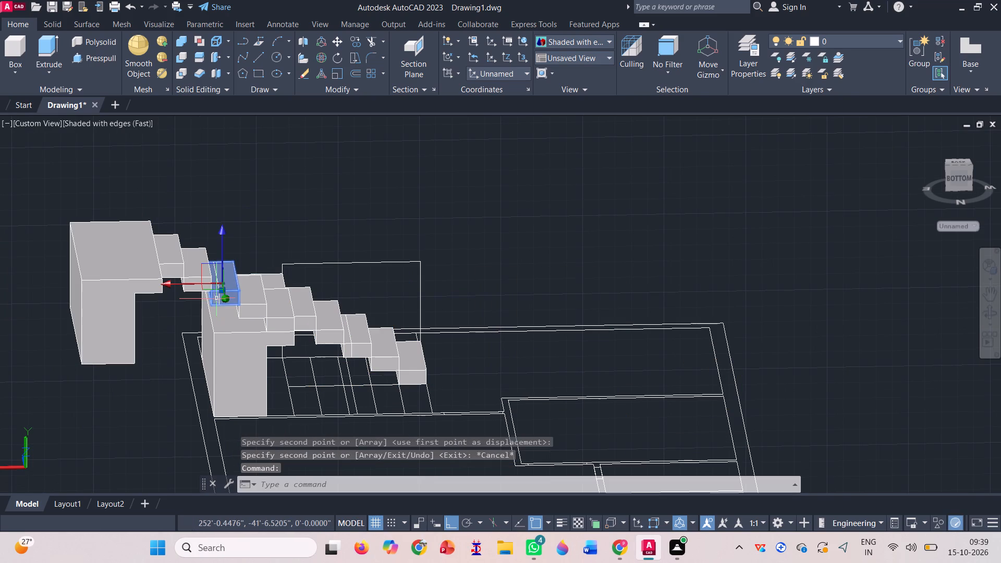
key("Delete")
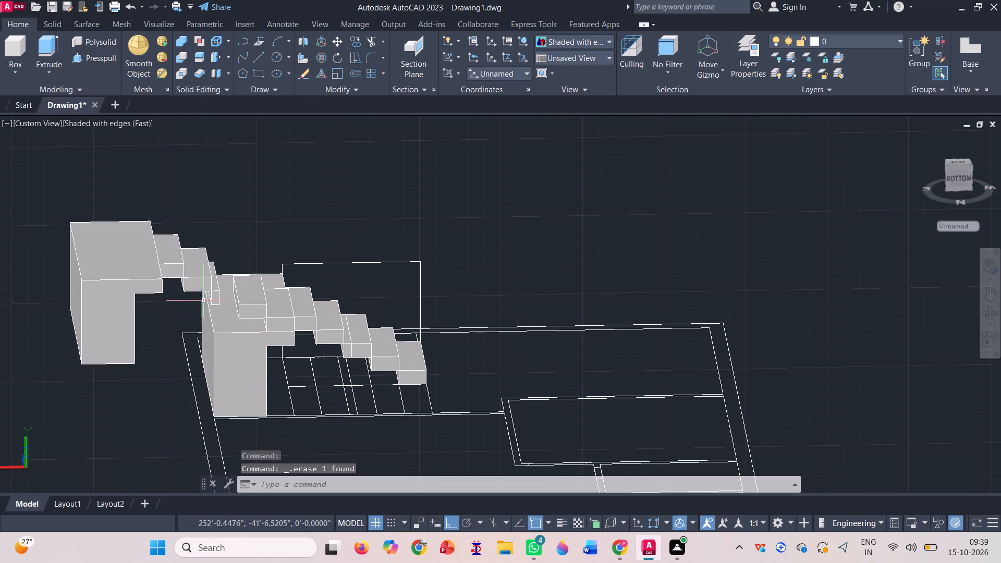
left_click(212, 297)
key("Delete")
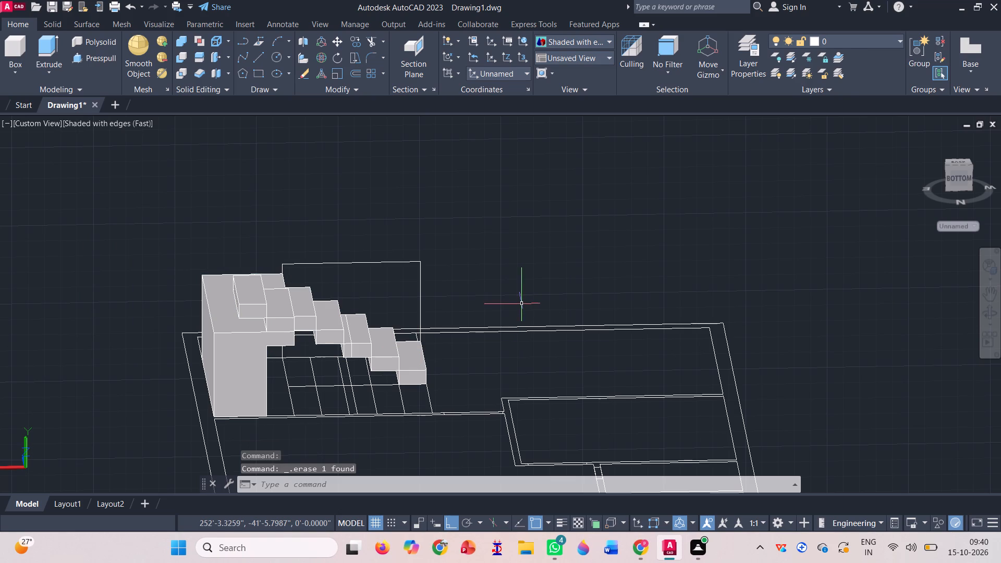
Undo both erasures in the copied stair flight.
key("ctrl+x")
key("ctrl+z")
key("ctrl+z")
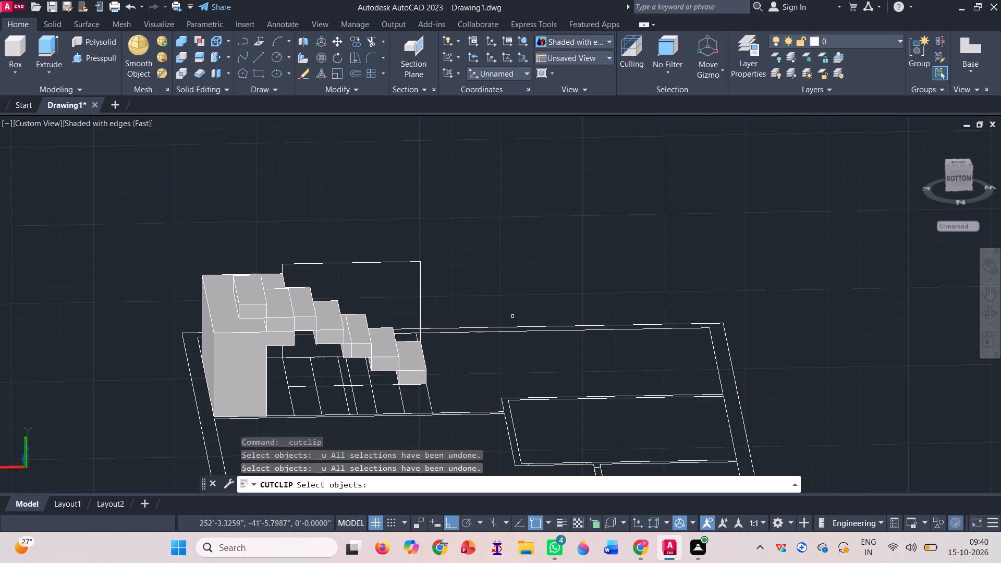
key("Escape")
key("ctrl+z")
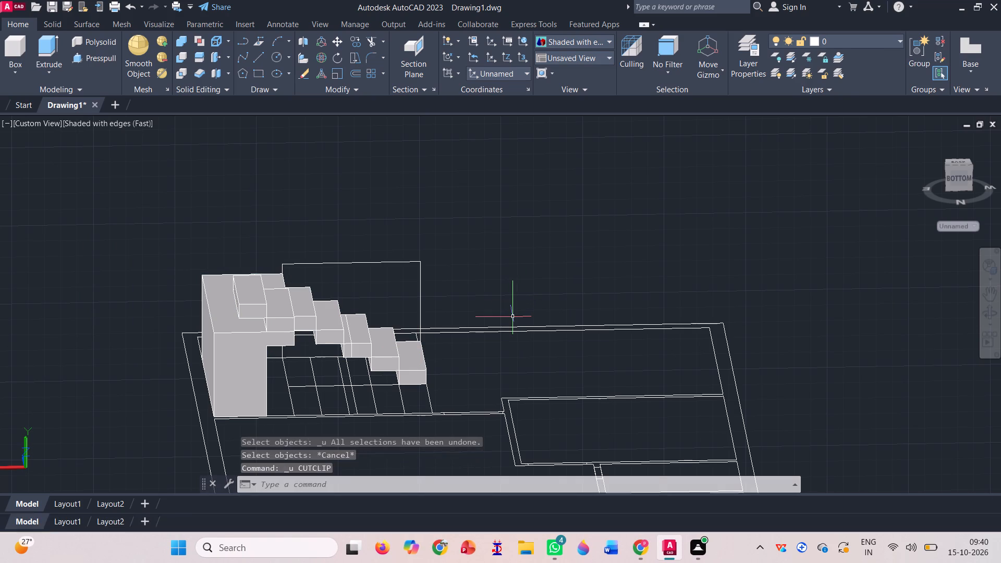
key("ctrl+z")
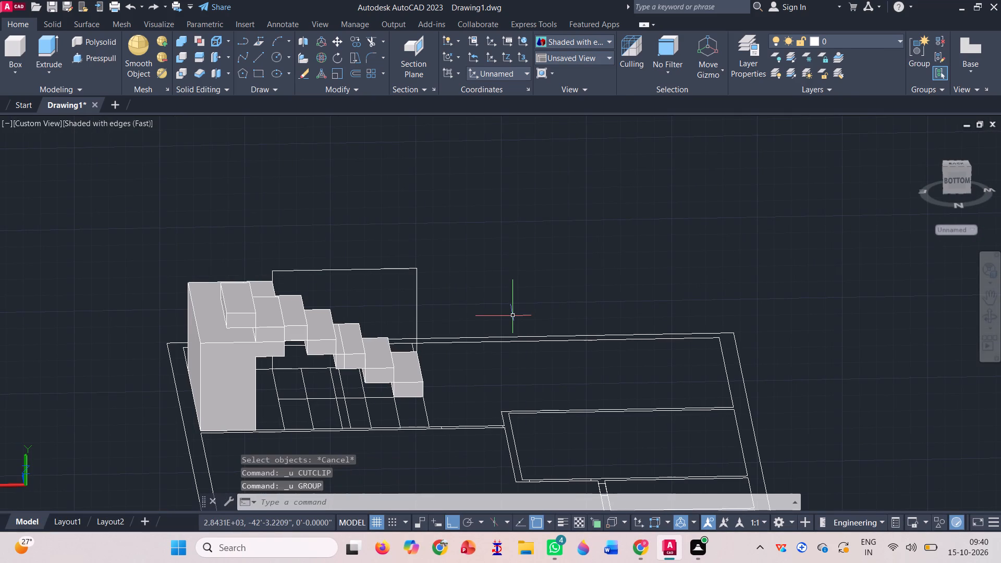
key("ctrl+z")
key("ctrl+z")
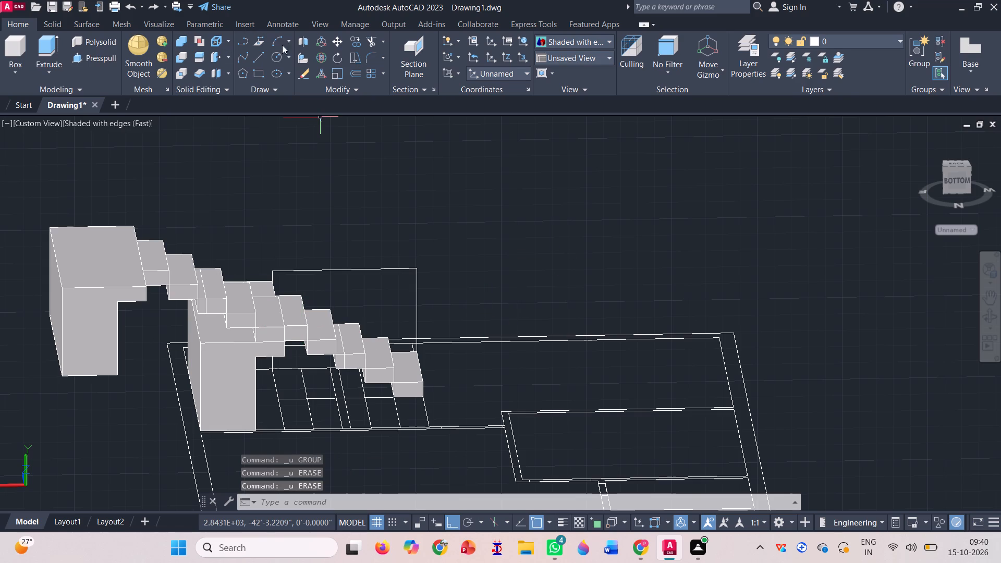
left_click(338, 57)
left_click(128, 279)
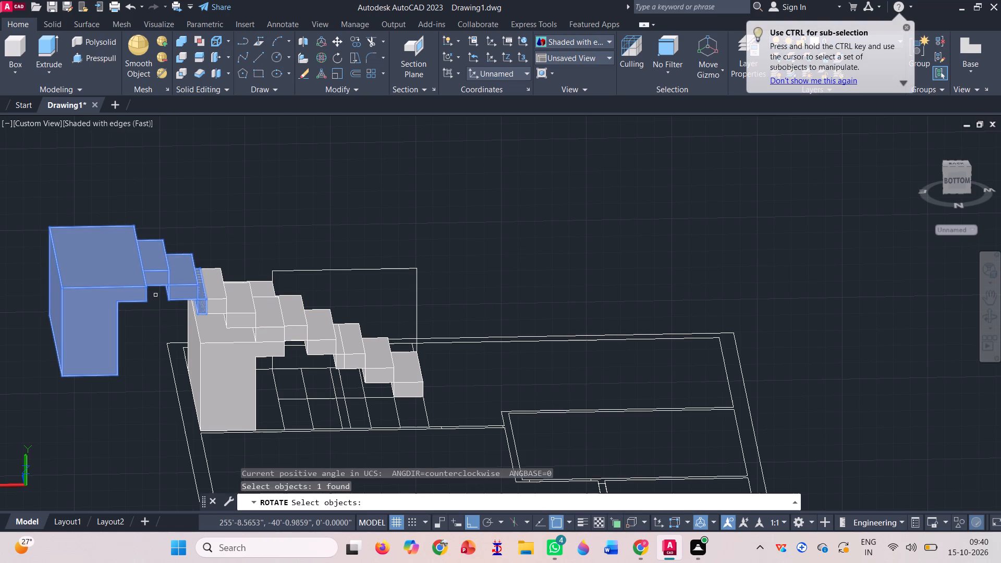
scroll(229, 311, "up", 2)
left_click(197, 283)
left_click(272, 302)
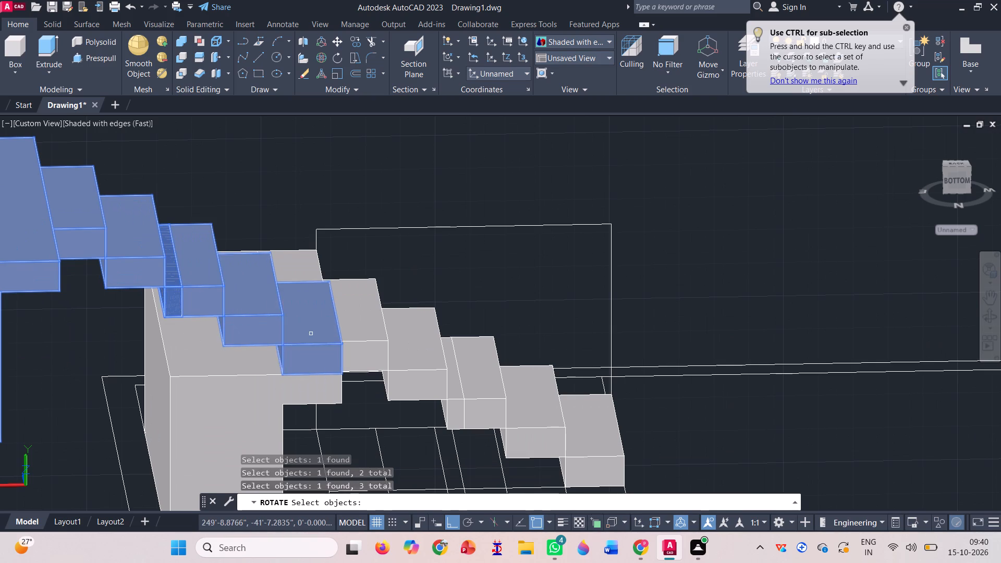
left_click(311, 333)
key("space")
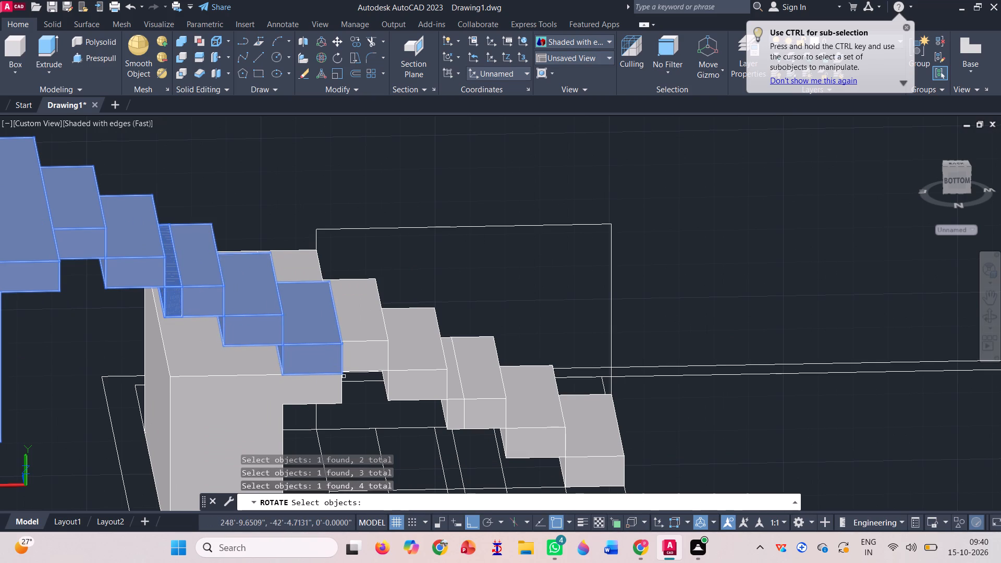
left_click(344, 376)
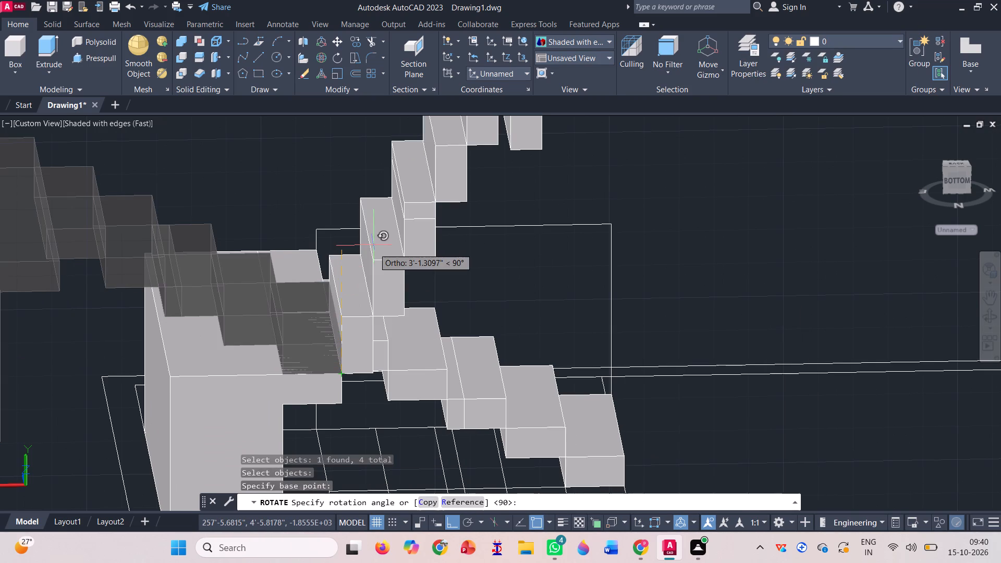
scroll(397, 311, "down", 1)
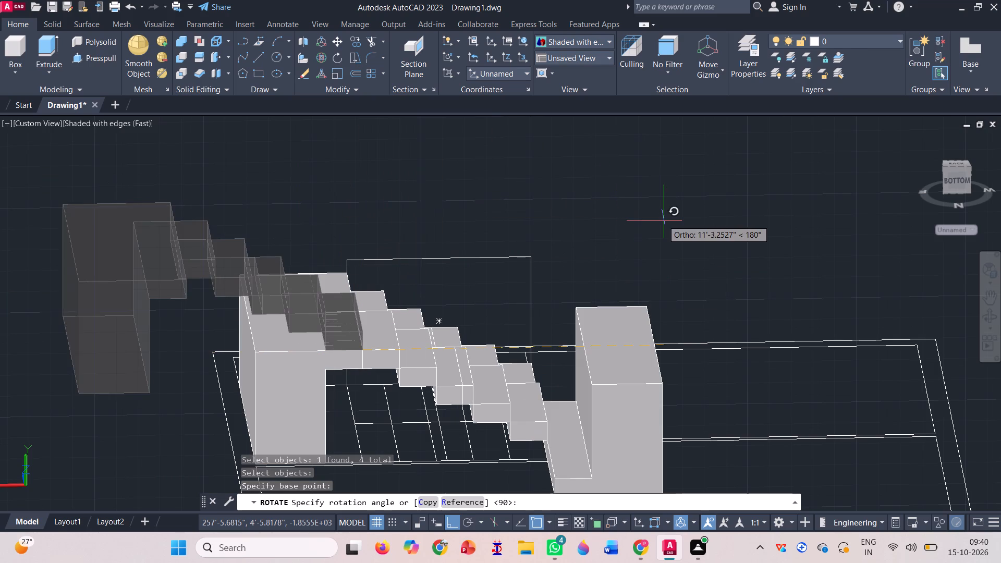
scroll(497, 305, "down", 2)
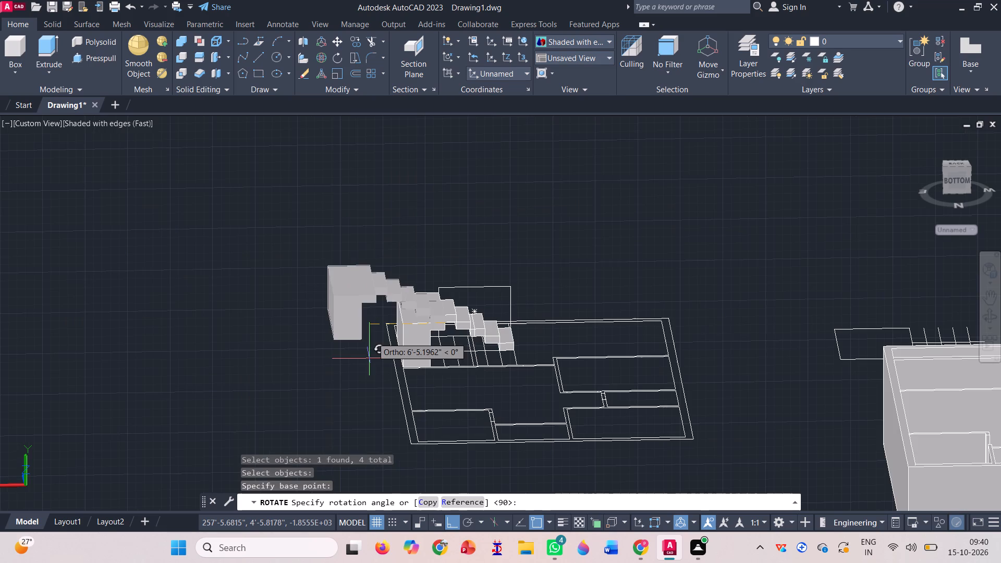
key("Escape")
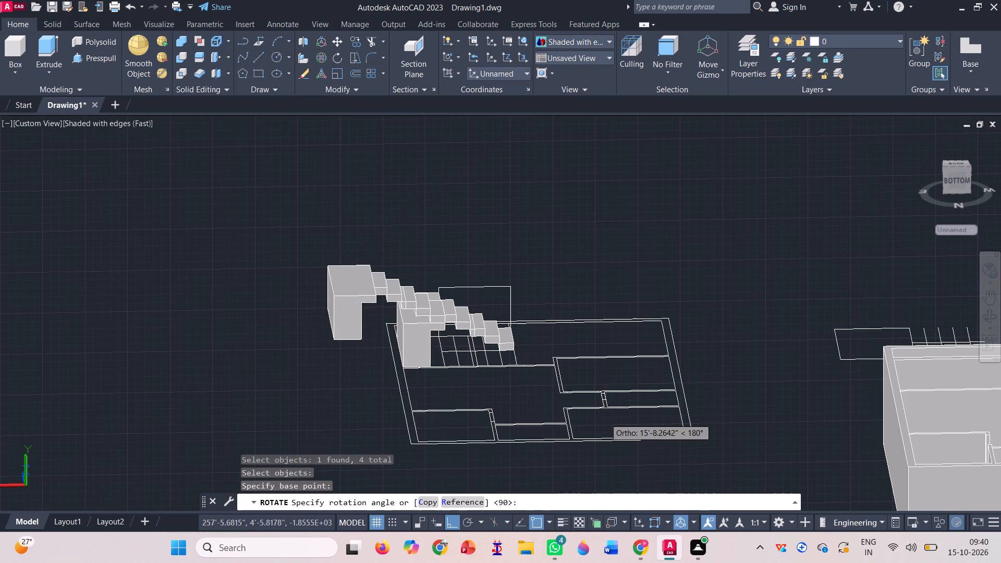
Erase the copied upper stair flight, including its landing and all its remaining treads.
scroll(411, 283, "up", 2)
left_click(359, 289)
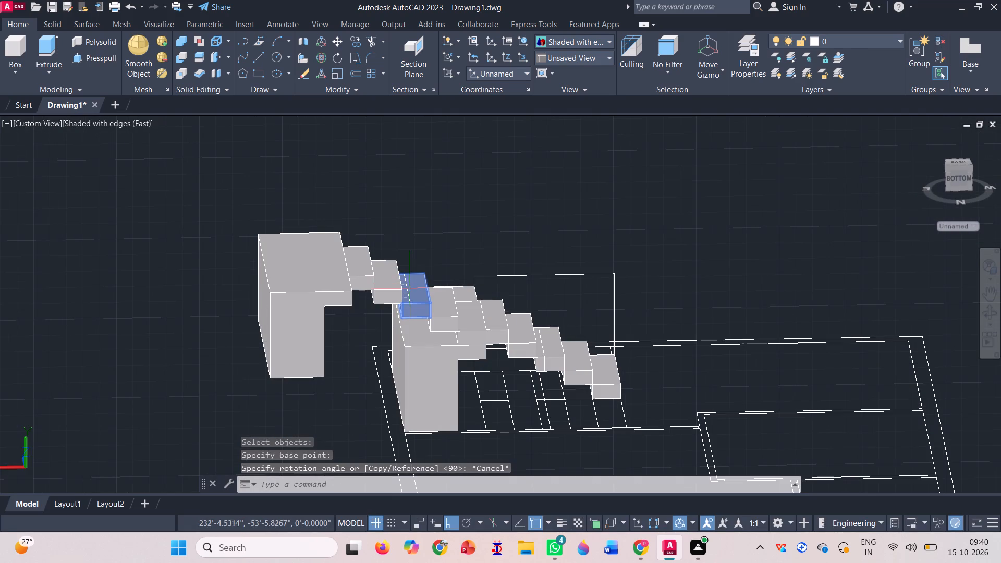
key("Delete")
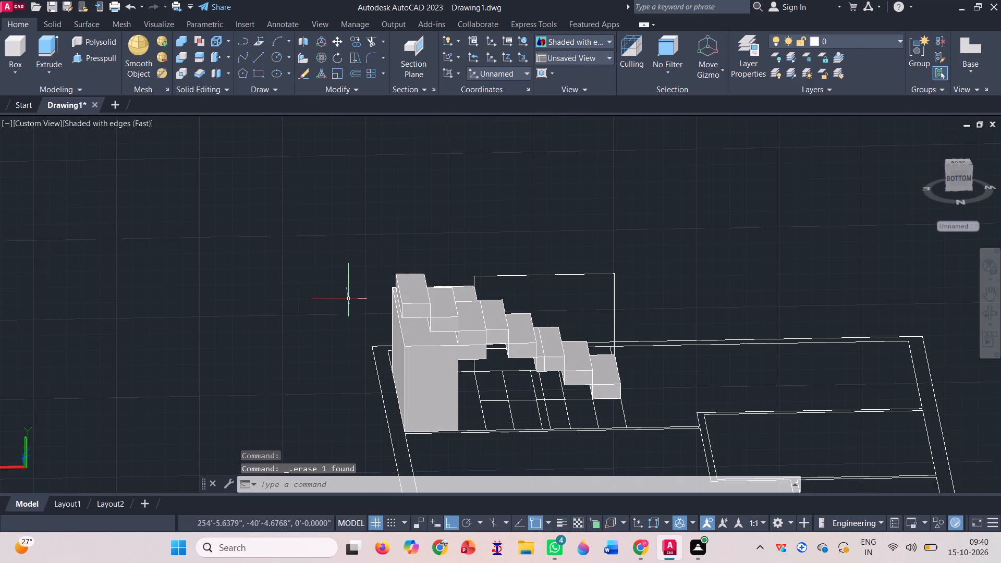
scroll(446, 297, "up", 3)
left_click(438, 298)
left_click(335, 276)
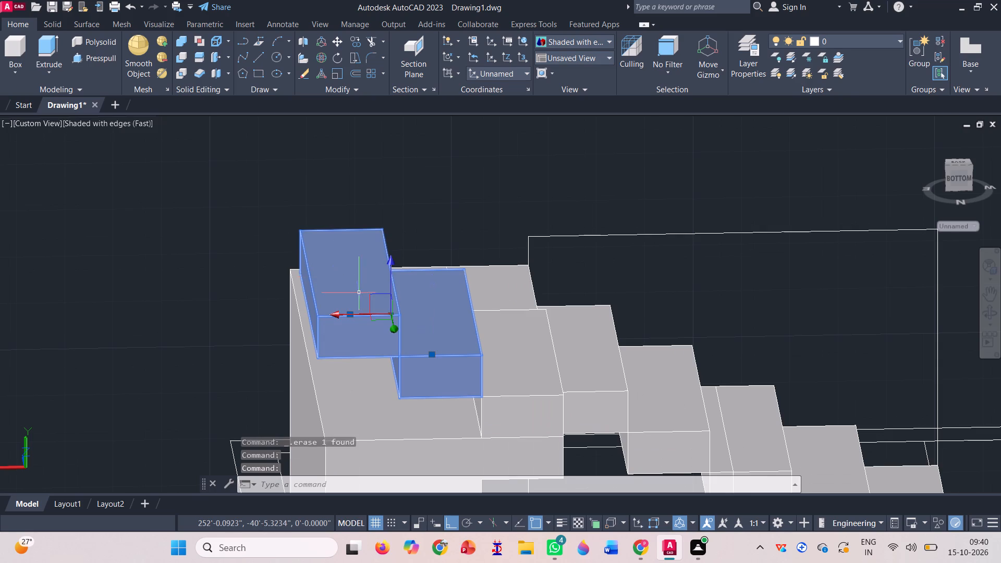
left_click(495, 339)
key("Delete")
scroll(417, 230, "down", 1)
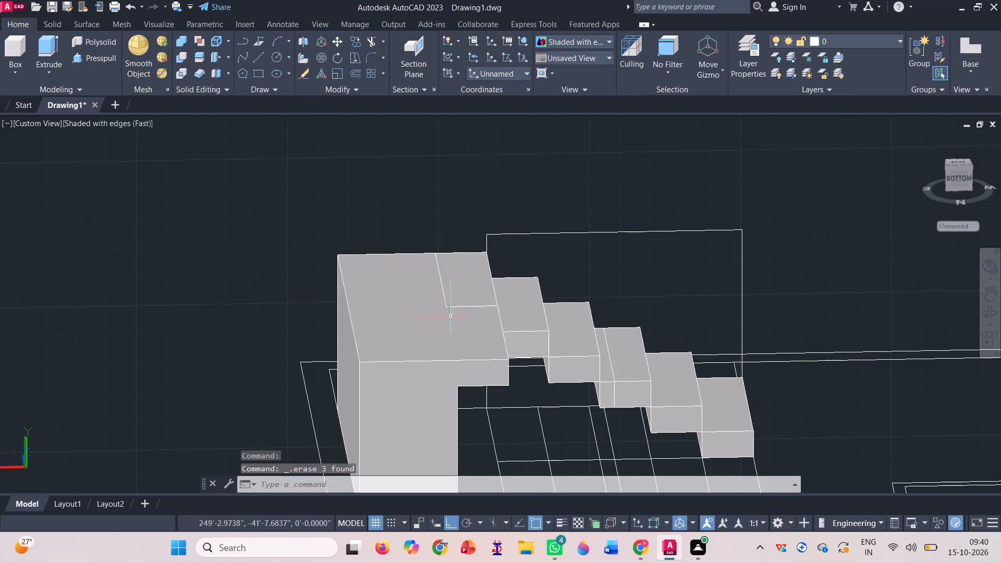
Move the landing solid with its joined treads along the red axis, away from the separate tread blocks.
left_click(424, 346)
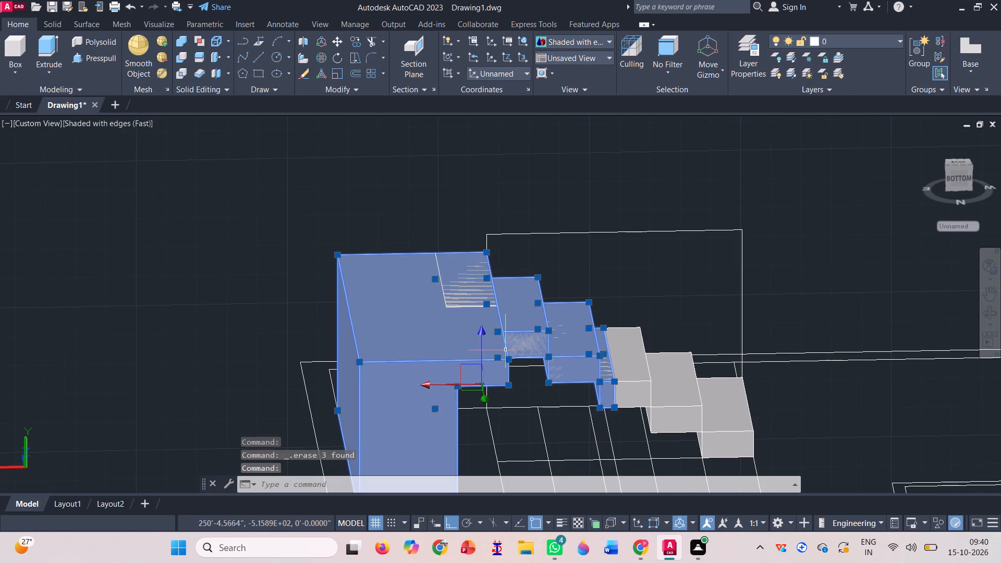
left_click_drag(425, 386, 482, 383)
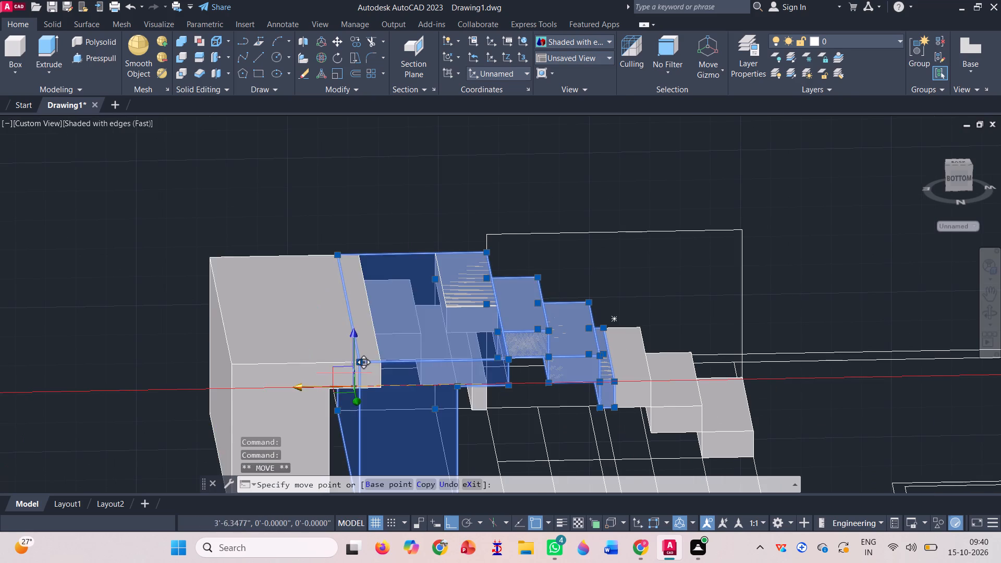
left_click(277, 358)
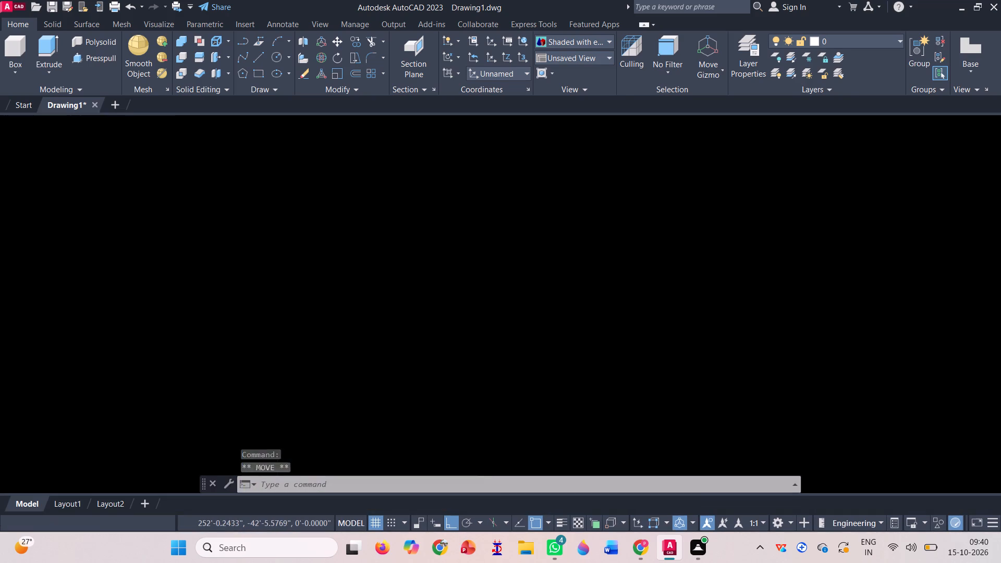
key("Escape")
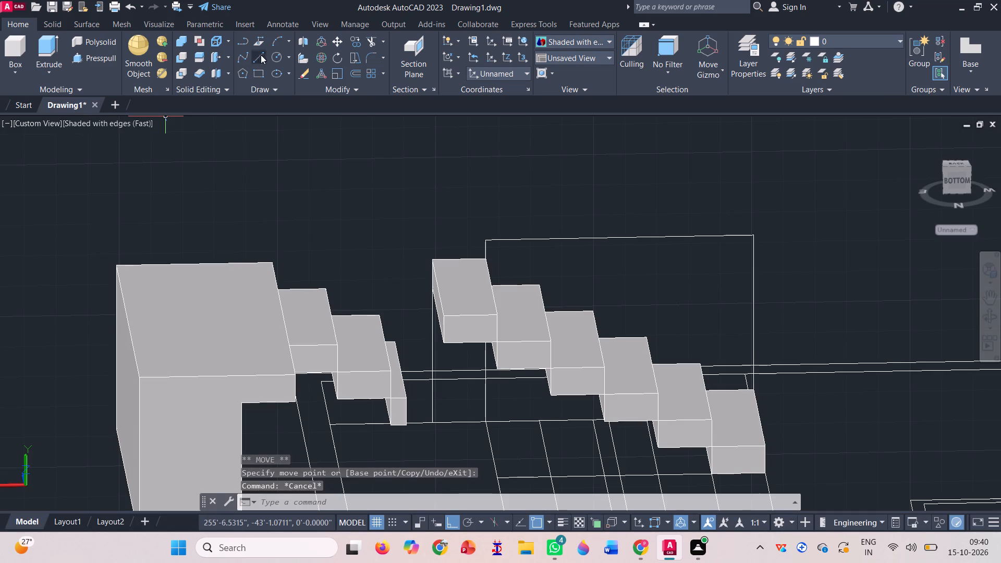
Draw lines from the landing's inner notch corner up its front face and across its top to the back edge.
left_click(257, 55)
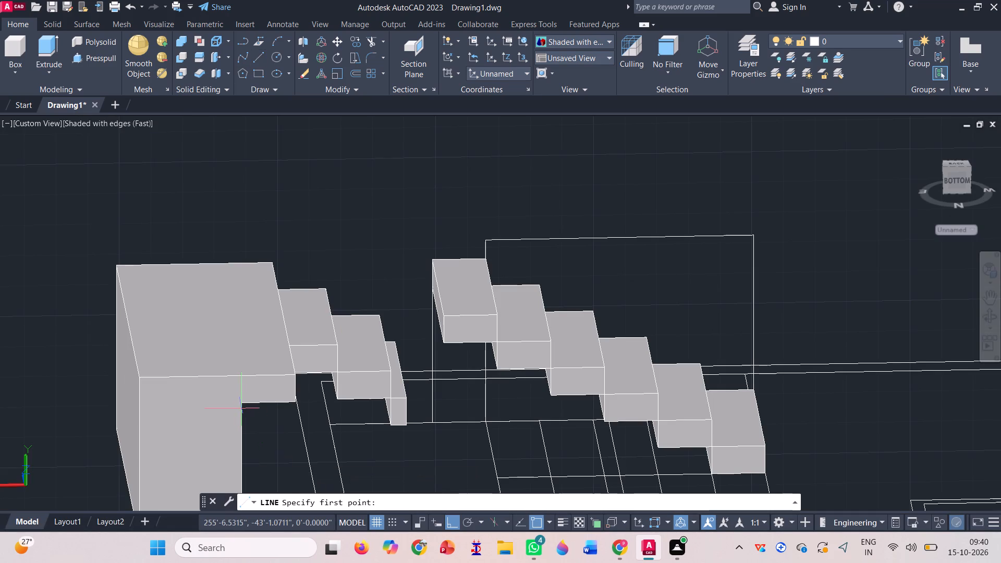
scroll(242, 406, "up", 2)
left_click(243, 402)
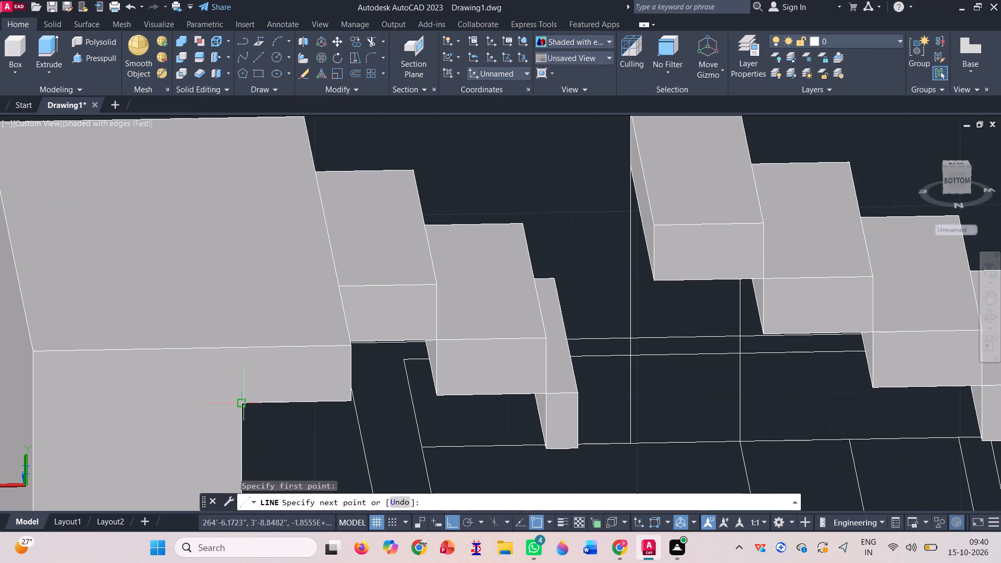
left_click(242, 347)
scroll(306, 367, "down", 2)
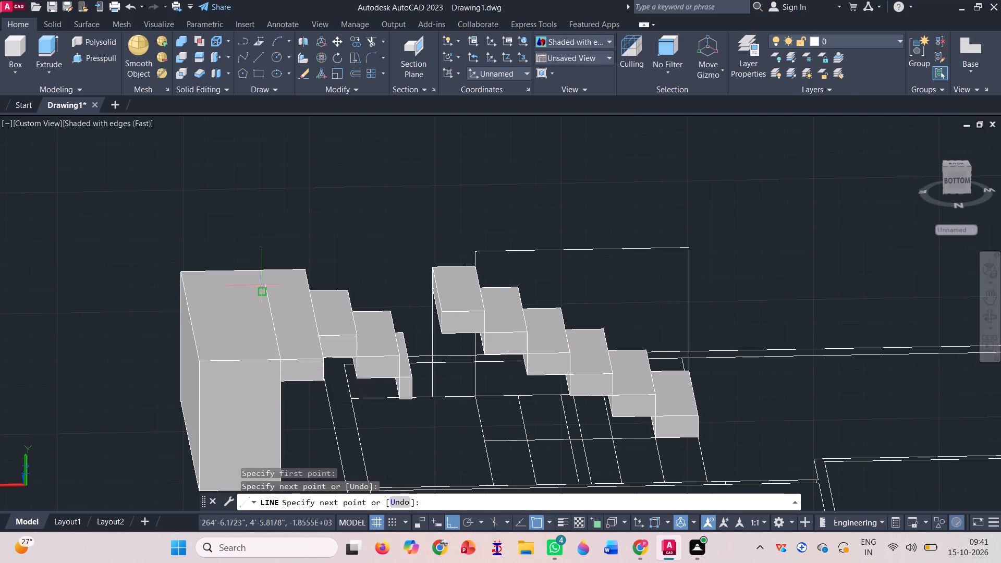
scroll(262, 281, "up", 2)
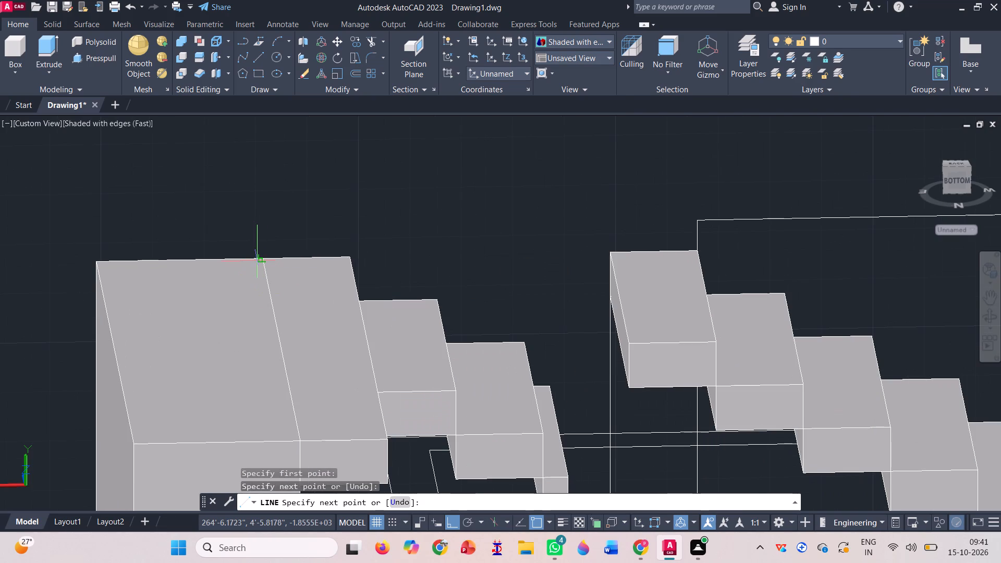
left_click(263, 259)
key("space")
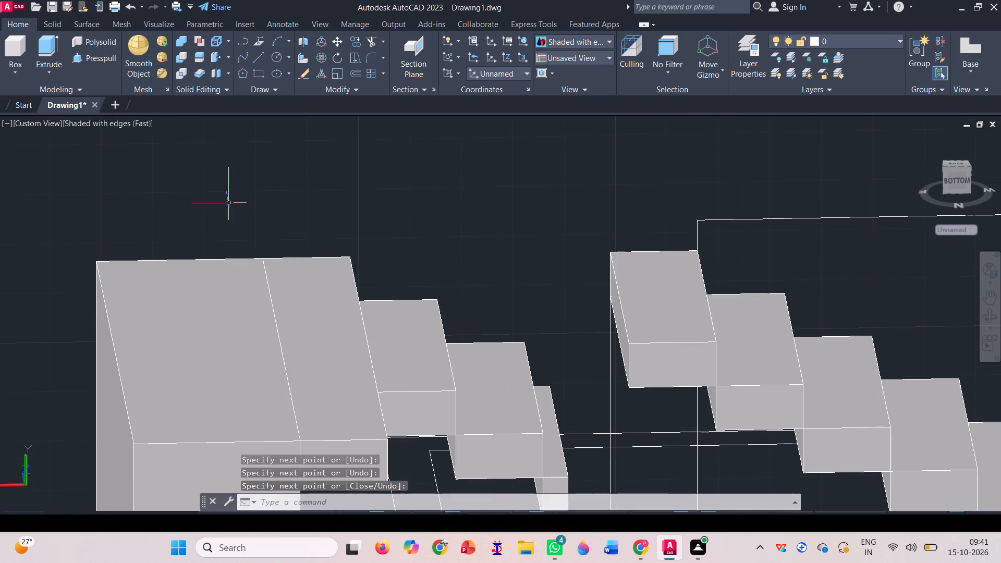
Presspull the front faces of the landing's overhang, the two joined treads and the narrow strip backward to cut them away.
scroll(228, 202, "down", 1)
left_click(84, 54)
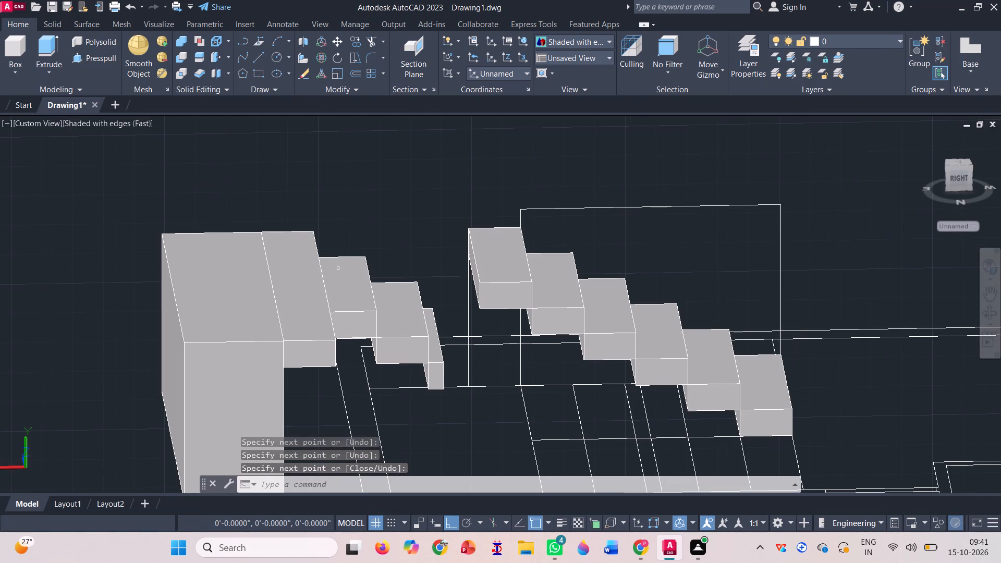
left_click(319, 355)
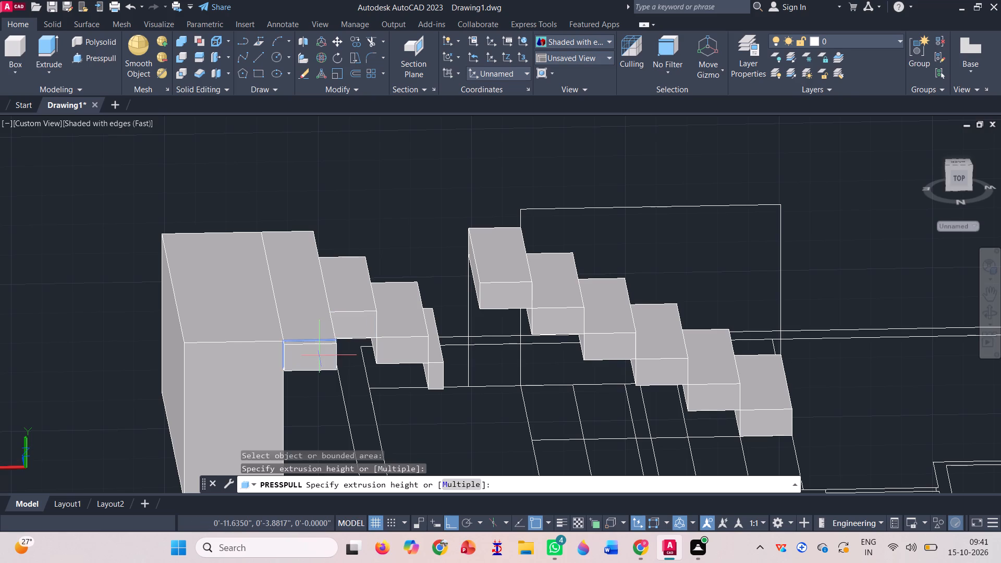
left_click(300, 205)
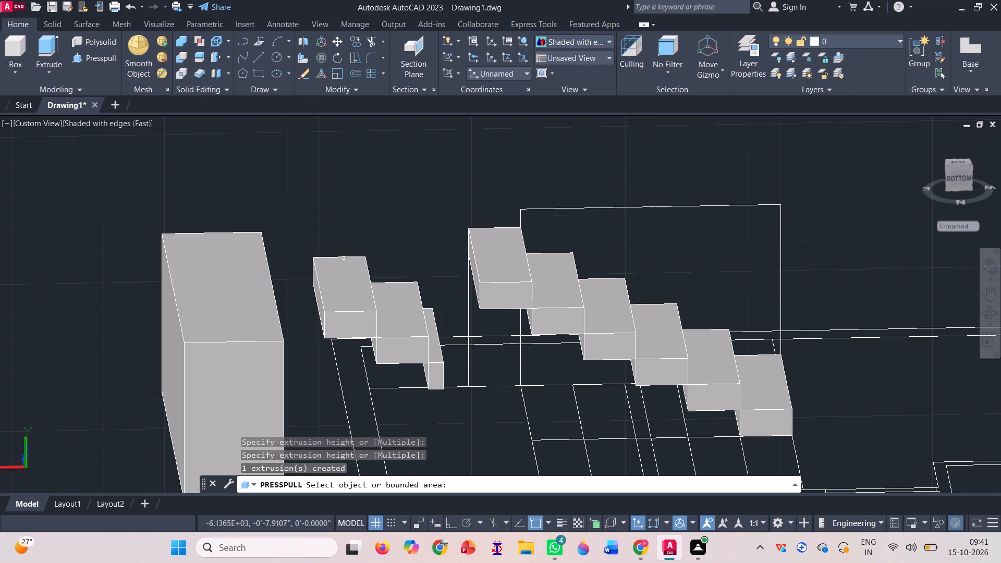
left_click(364, 325)
left_click(331, 221)
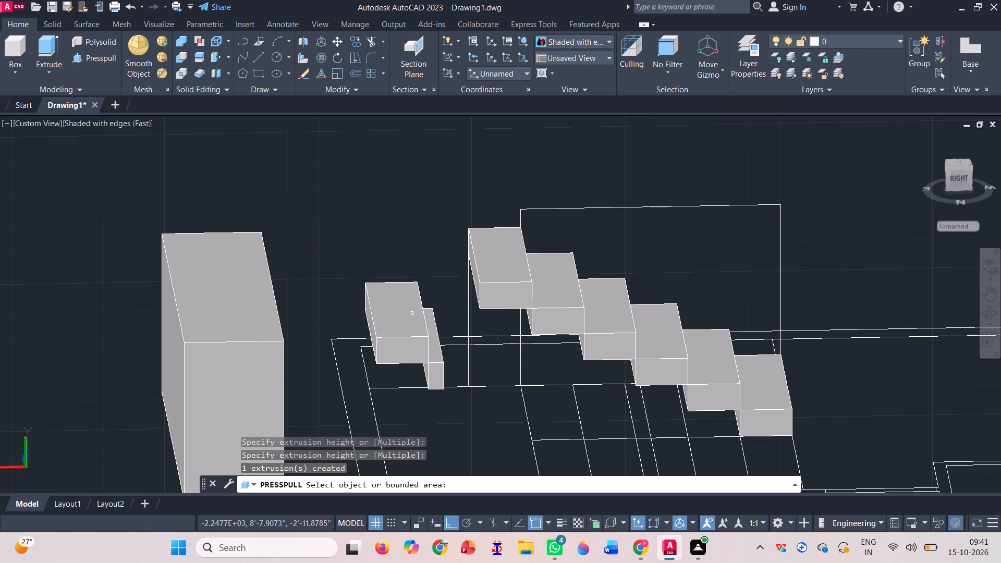
left_click(407, 347)
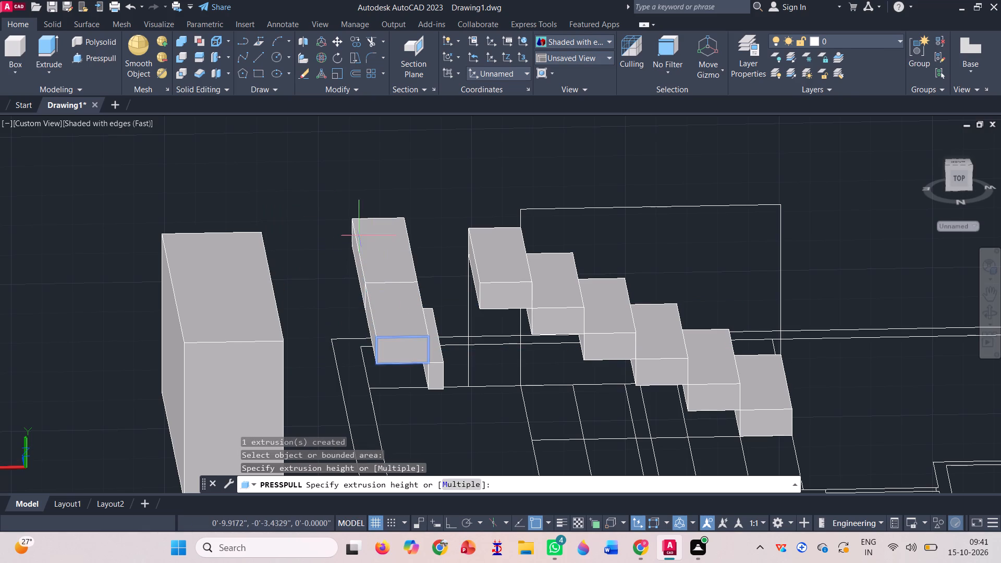
left_click(354, 229)
left_click(434, 374)
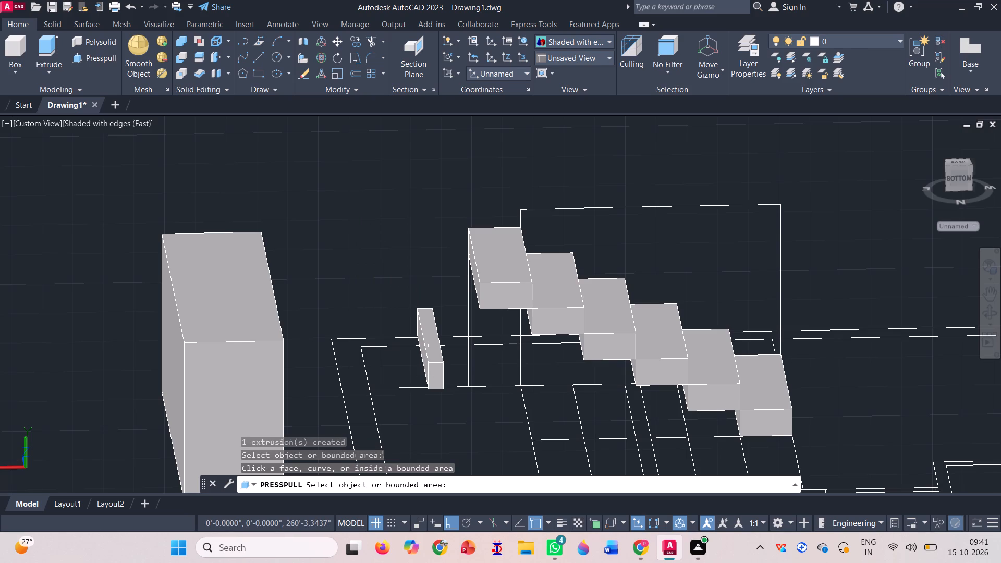
left_click(440, 381)
left_click(389, 215)
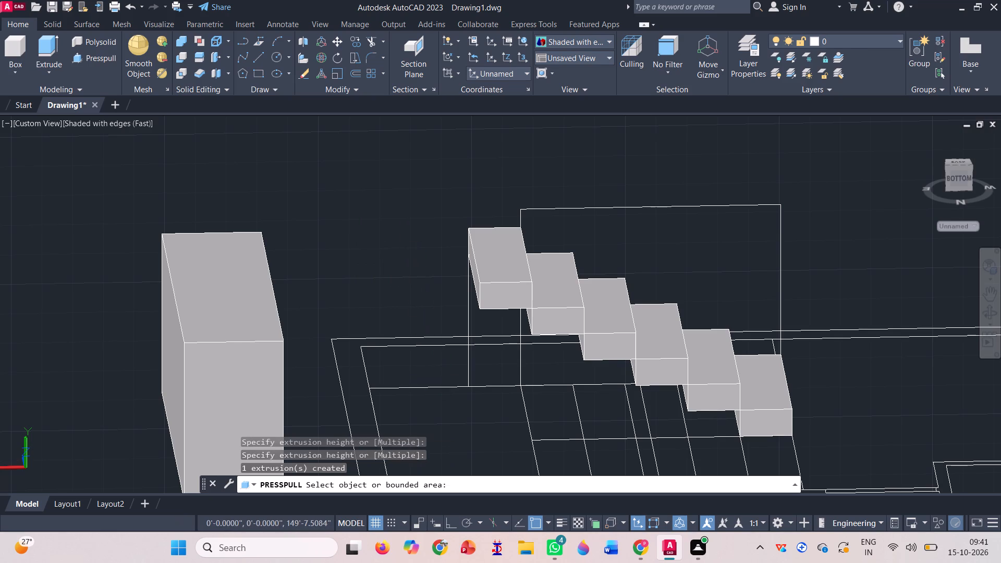
key("space")
Move the landing block by its top inner corner onto the top outer corner of the lower flight's highest tread.
scroll(371, 288, "down", 1)
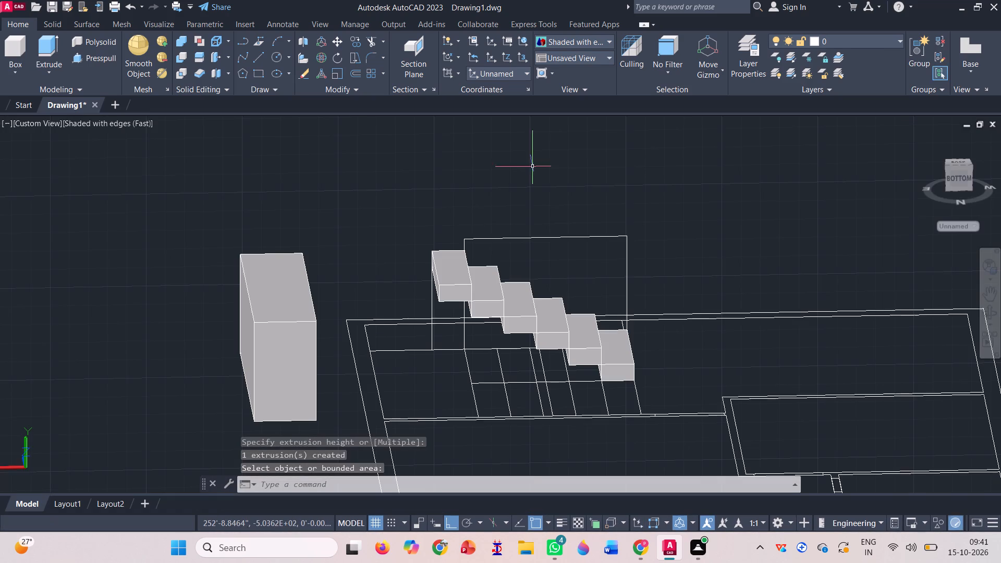
left_click(994, 310)
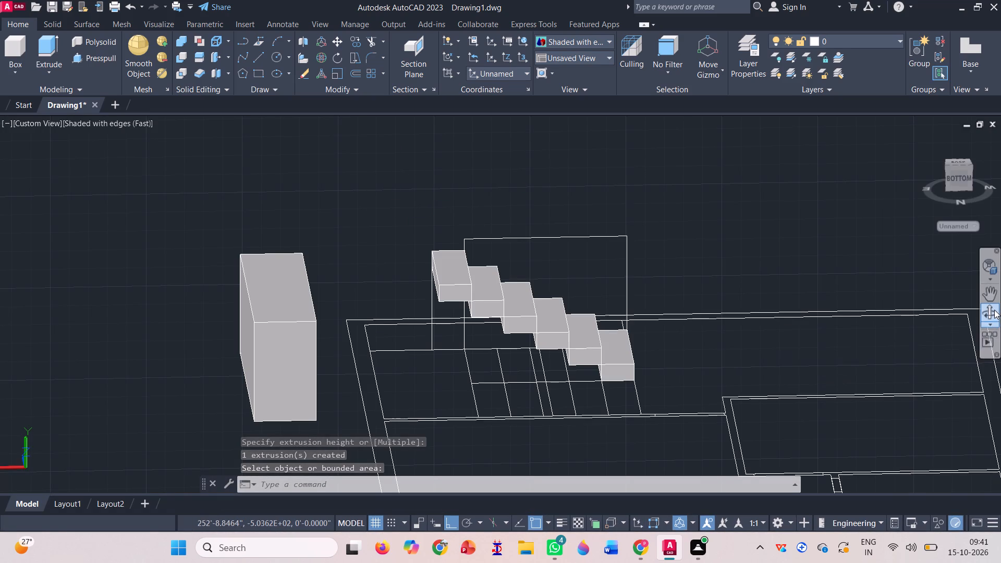
left_click_drag(707, 381, 534, 393)
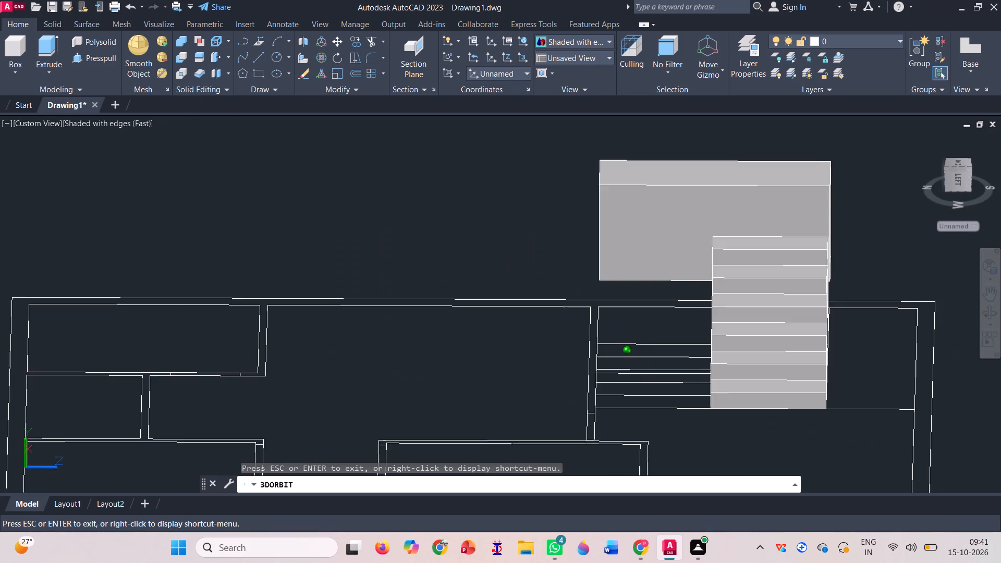
left_click_drag(534, 393, 457, 406)
scroll(506, 262, "down", 6)
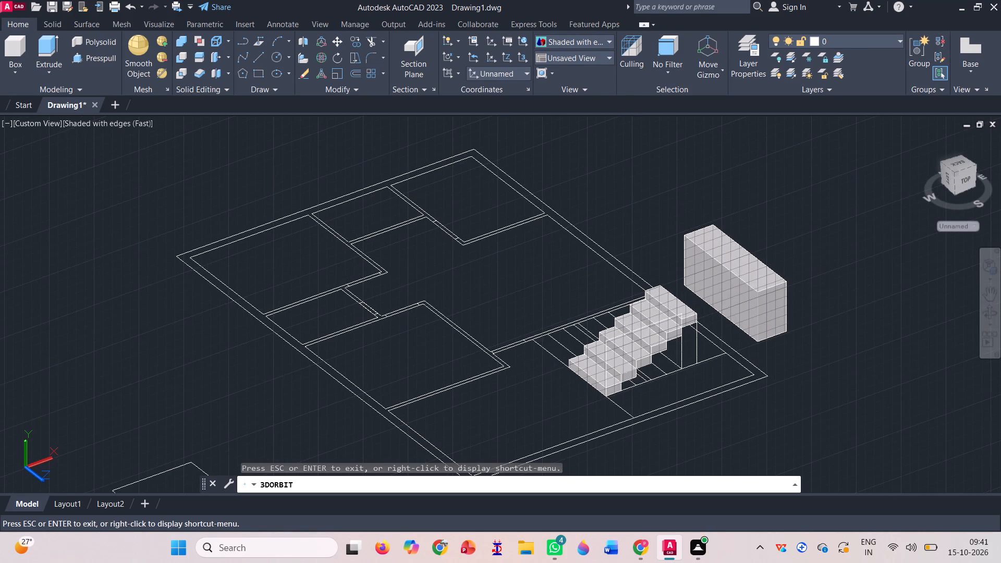
left_click_drag(801, 365, 778, 363)
key("Escape")
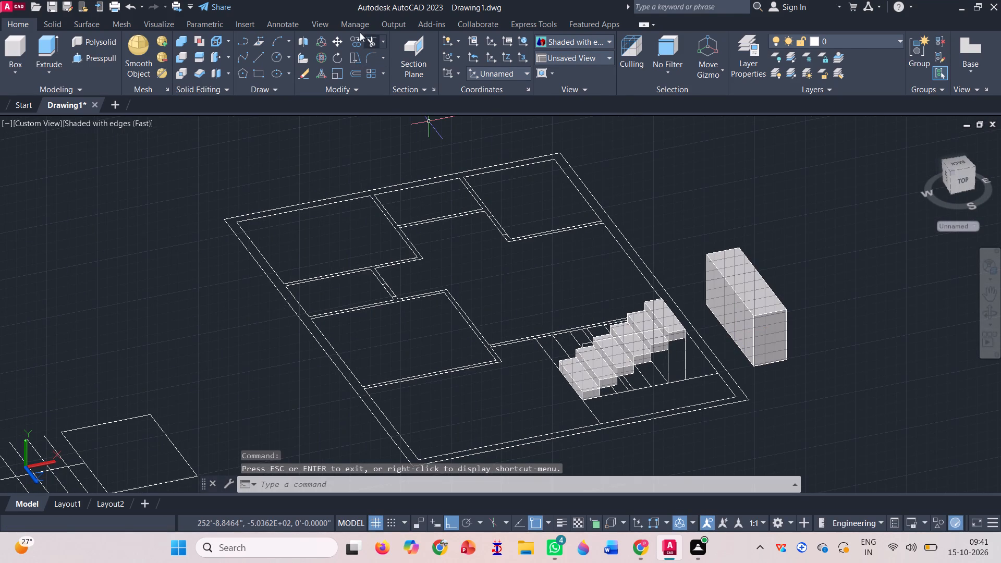
left_click(337, 37)
left_click(752, 335)
key("space")
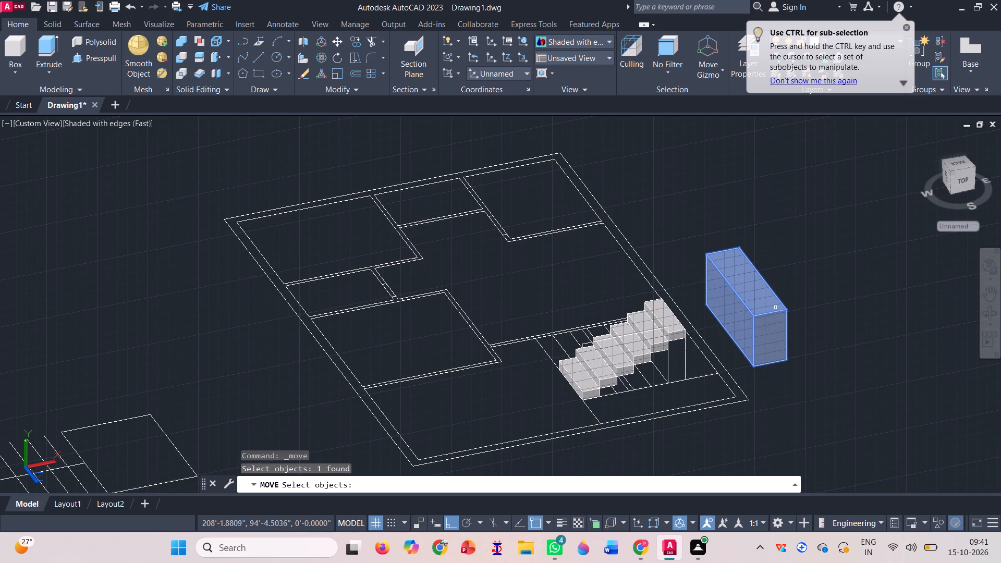
scroll(755, 317, "up", 3)
left_click(754, 317)
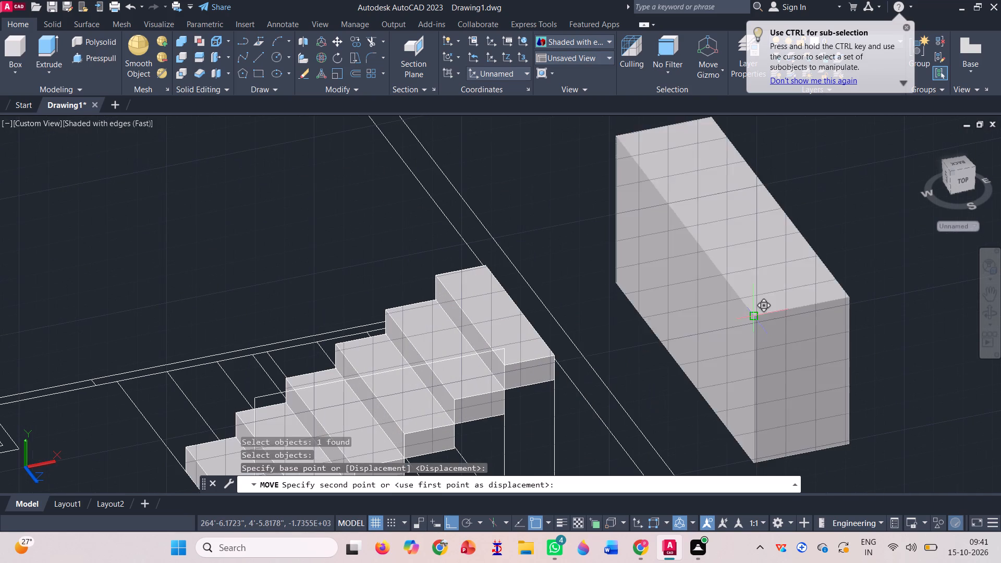
scroll(750, 301, "down", 2)
scroll(692, 334, "up", 4)
scroll(612, 309, "up", 1)
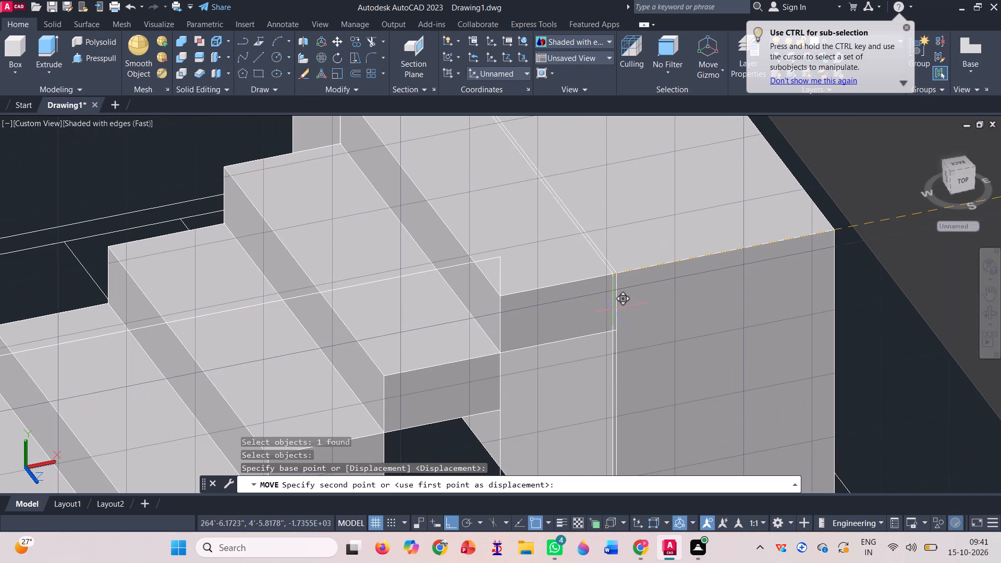
left_click(615, 270)
scroll(703, 250, "down", 2)
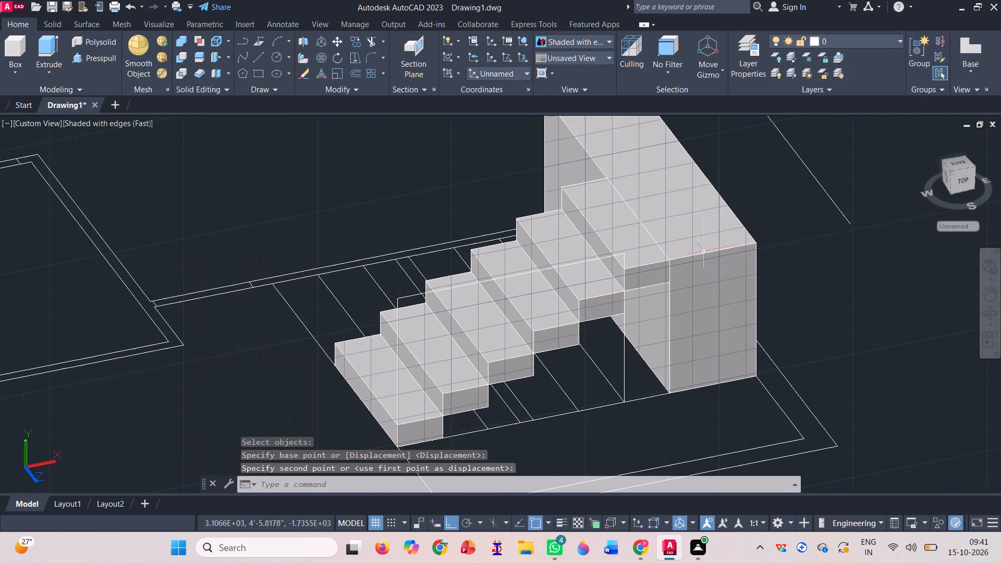
Copy the lowest tread to the landing's top inner corner and add two more copies, each stepping up from the previous one.
key("space")
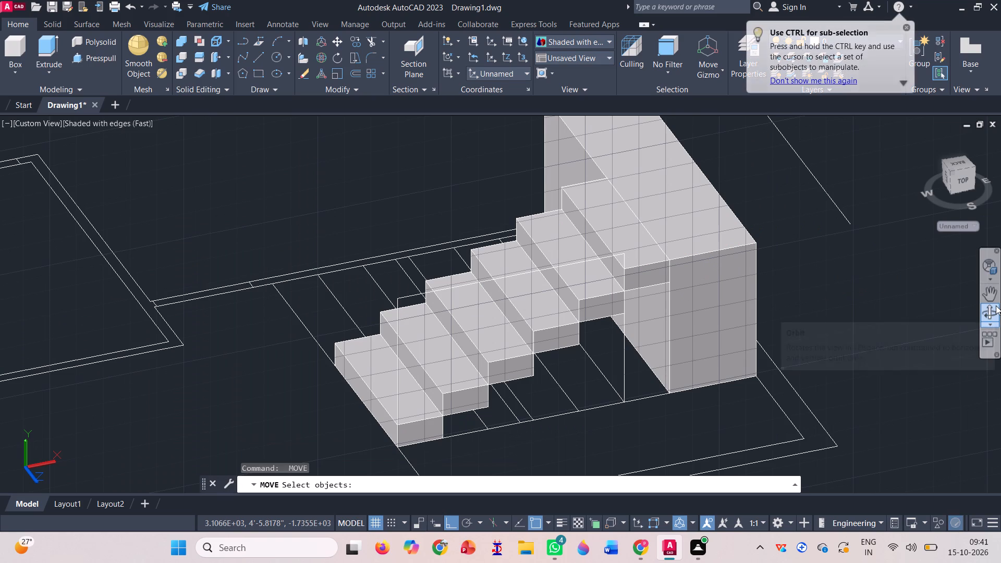
left_click(985, 313)
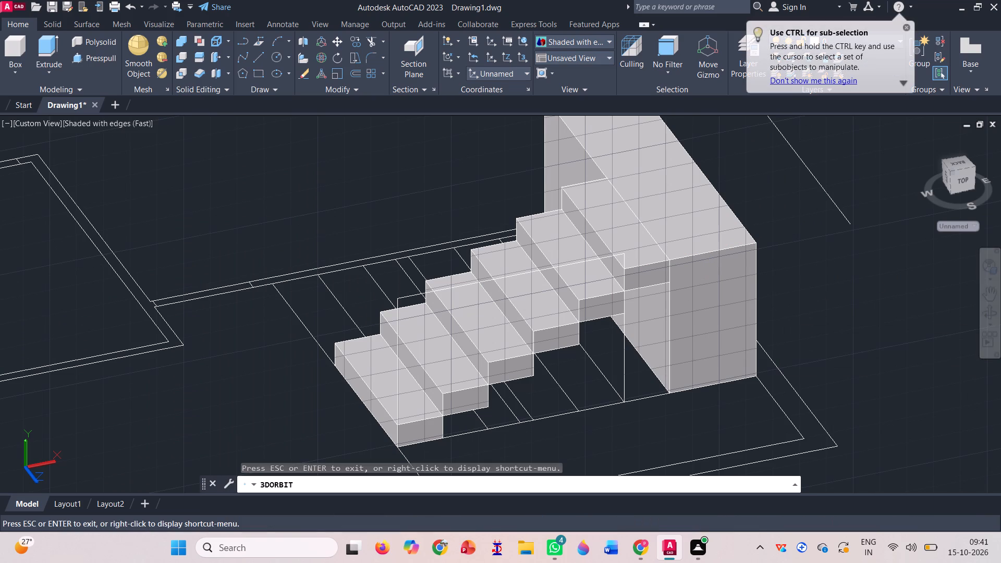
left_click_drag(700, 428, 952, 435)
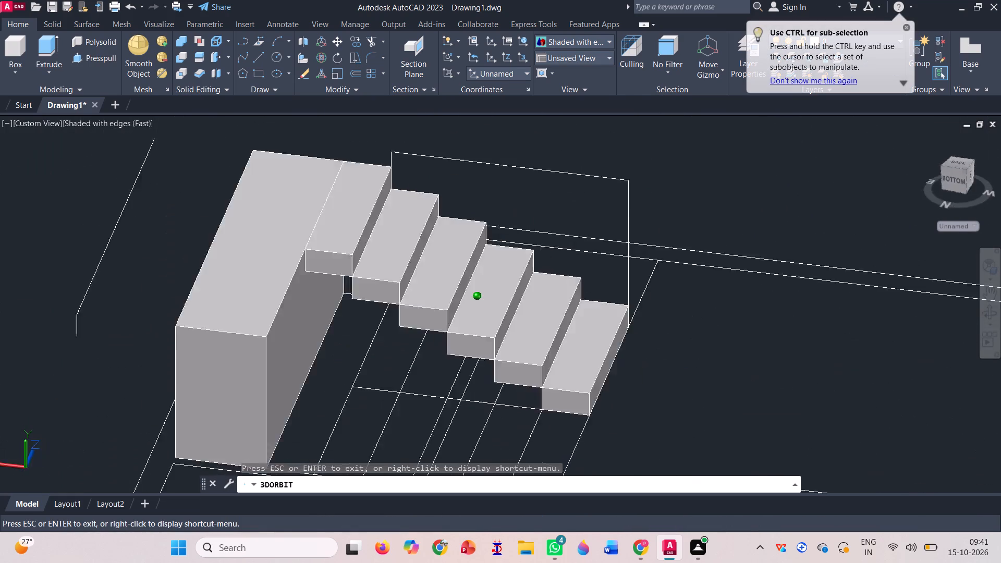
left_click_drag(952, 435, 941, 438)
scroll(726, 193, "down", 3)
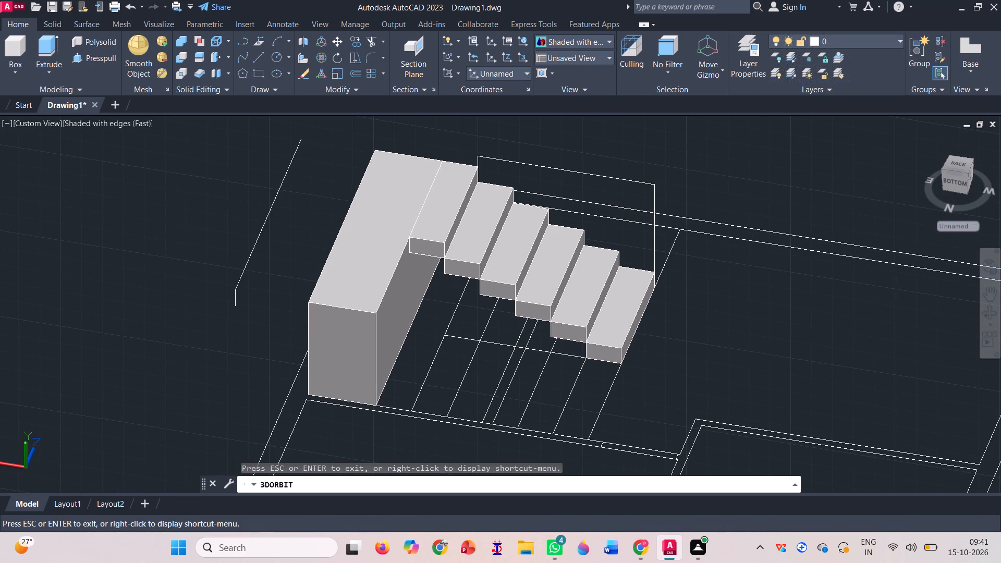
key("Escape")
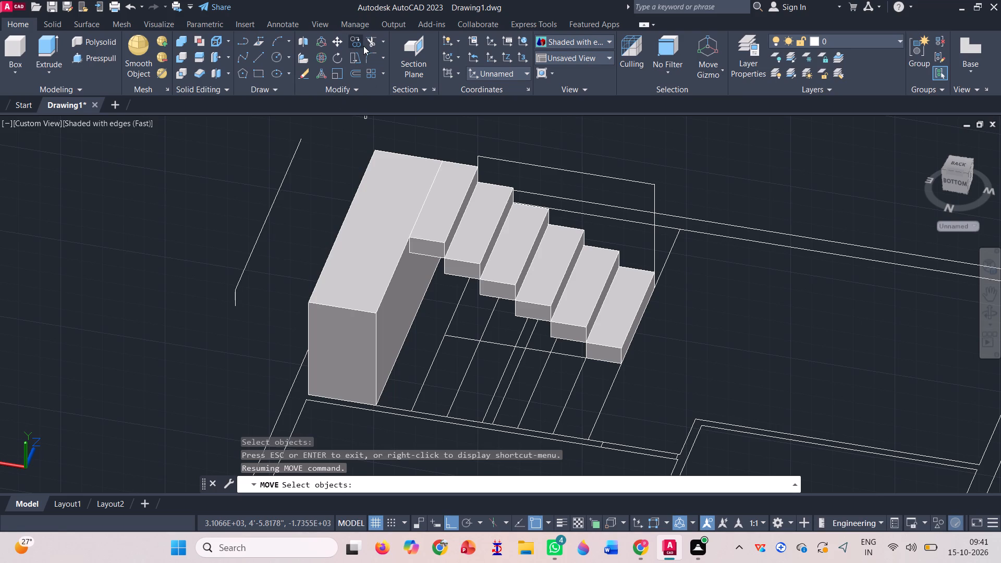
left_click(353, 40)
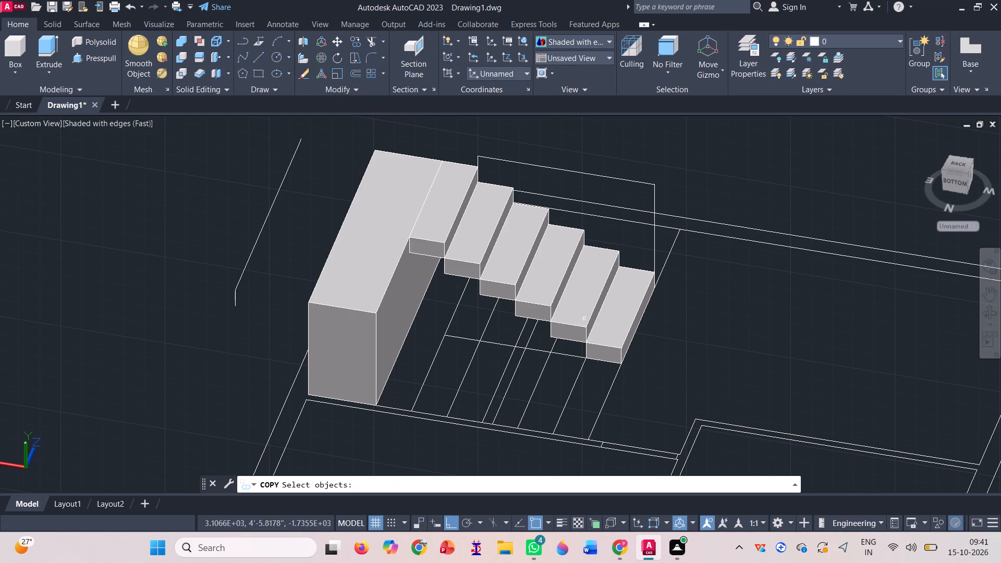
left_click(612, 335)
key("space")
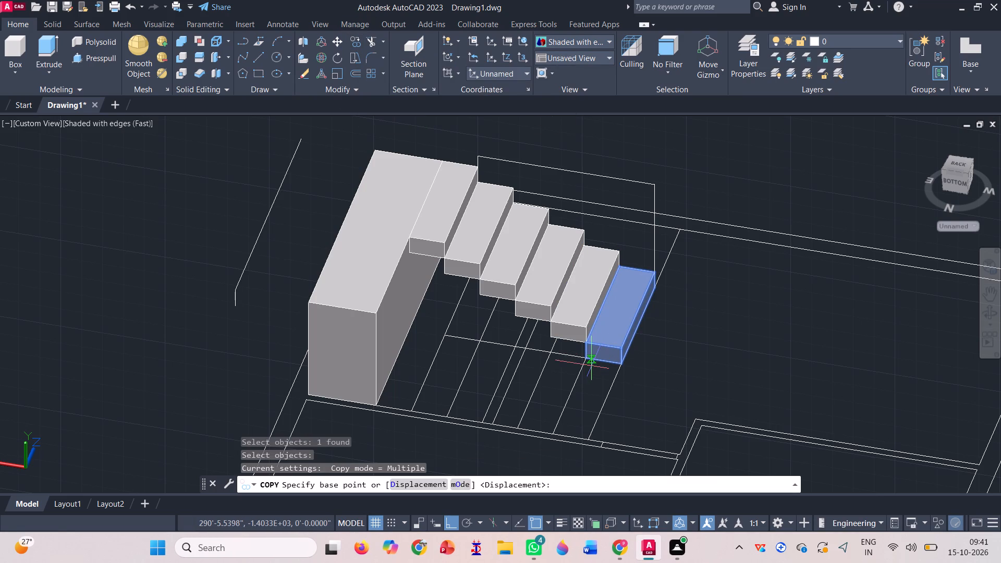
scroll(591, 361, "up", 6)
left_click(578, 351)
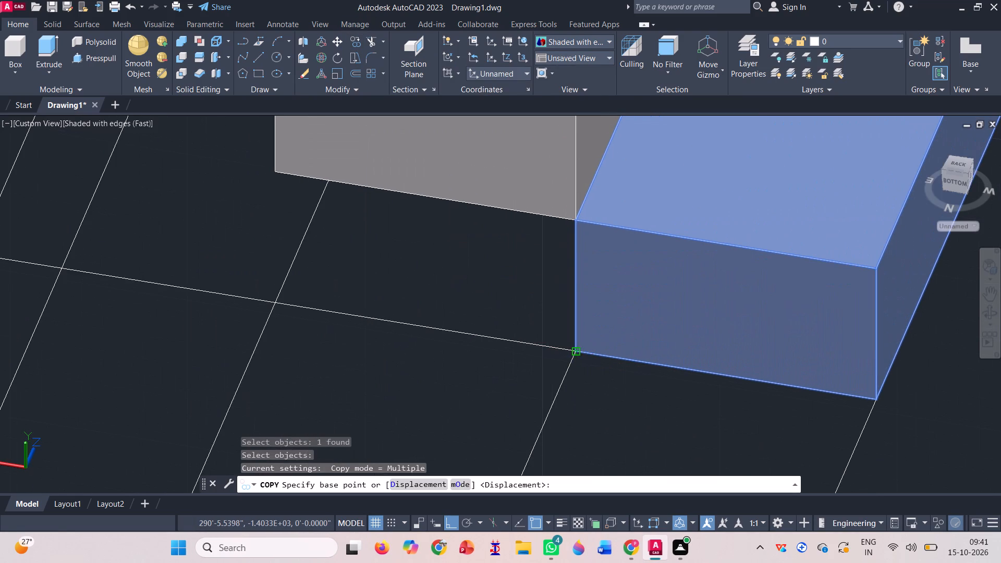
scroll(656, 234, "down", 5)
scroll(470, 222, "up", 3)
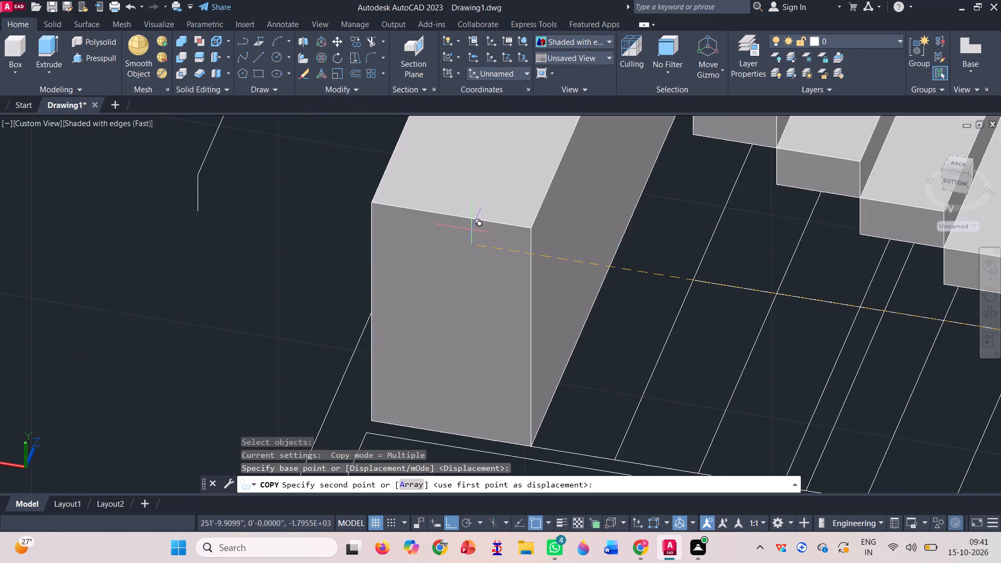
scroll(552, 209, "up", 2)
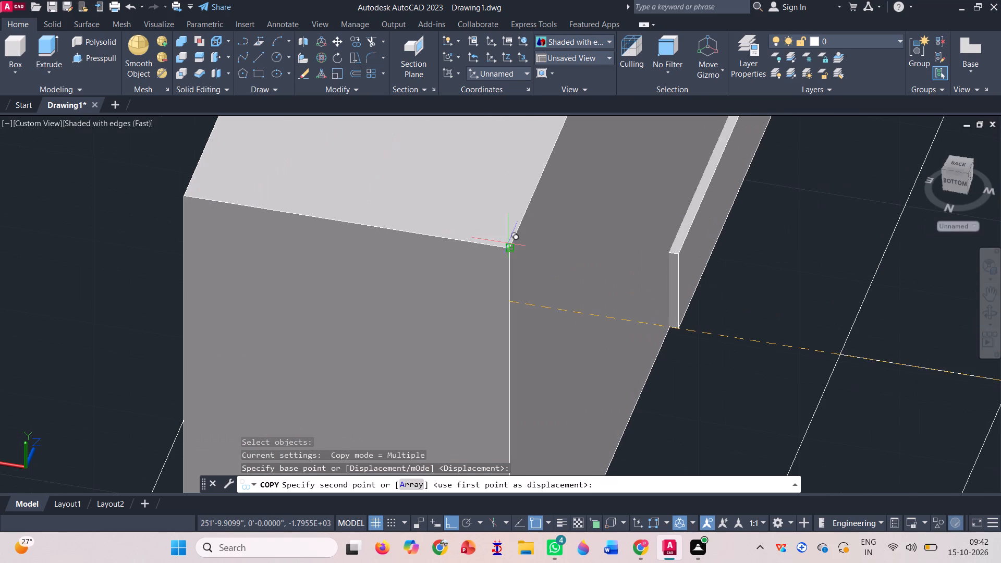
left_click(507, 250)
scroll(491, 263, "down", 2)
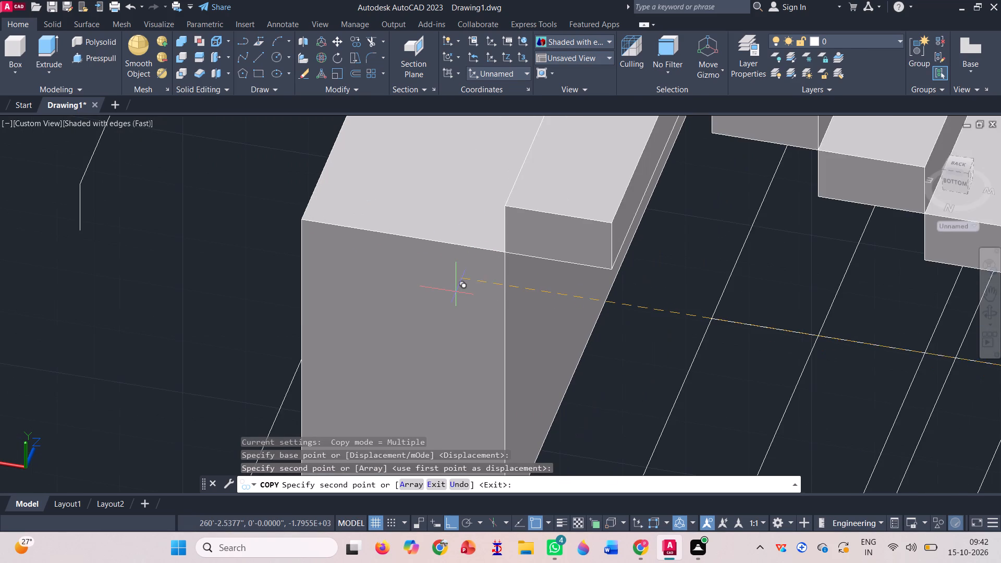
scroll(513, 348, "down", 2)
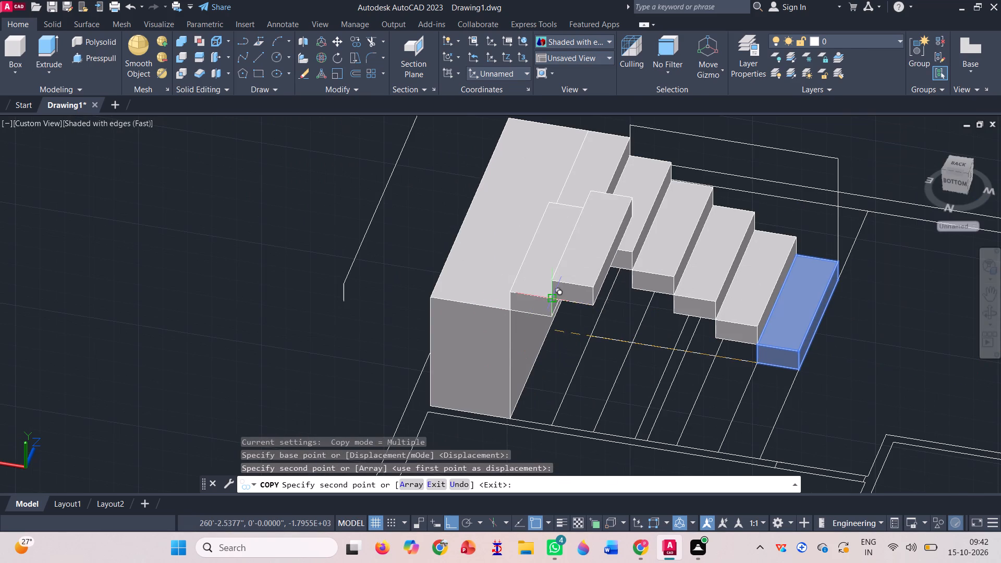
left_click(553, 301)
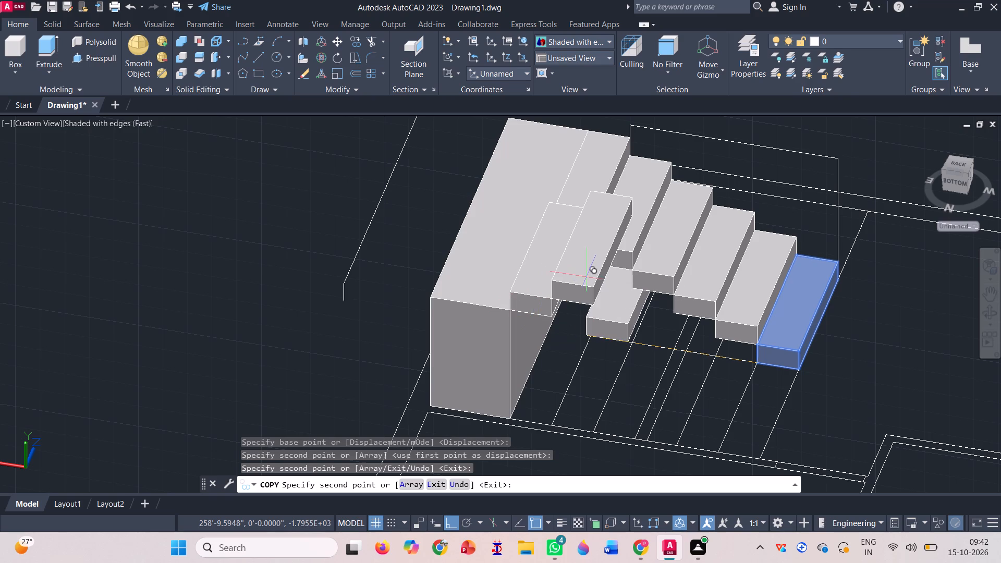
left_click(591, 289)
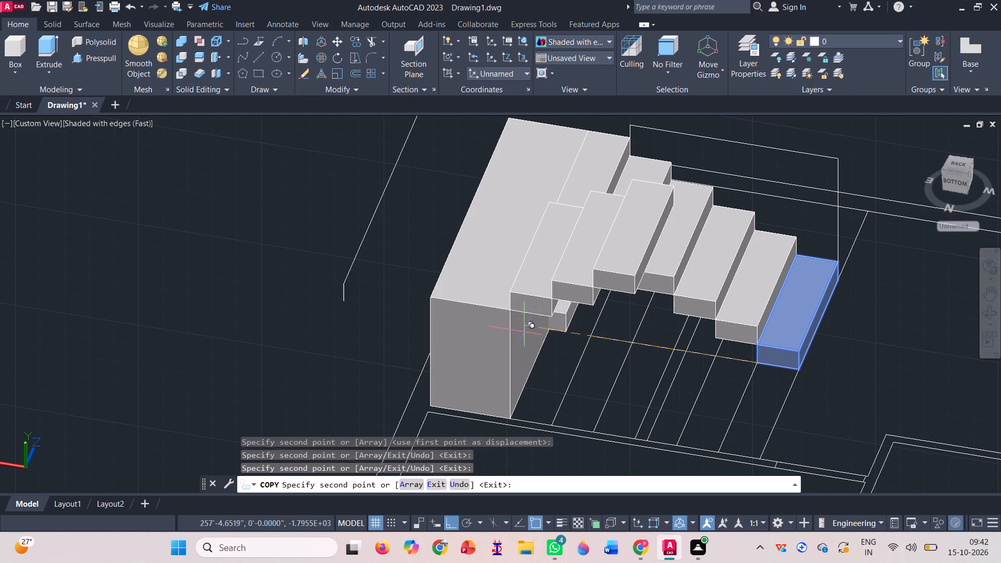
Place four more tread copies, each on the top corner of the previous one, to extend the upper flight to seven treads.
scroll(479, 306, "down", 1)
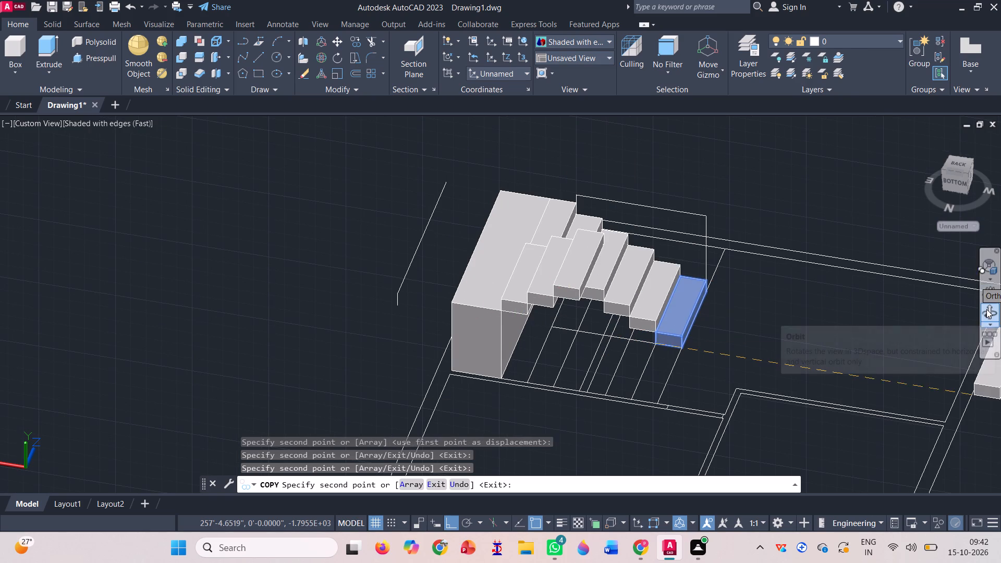
left_click(986, 309)
left_click_drag(759, 323, 765, 318)
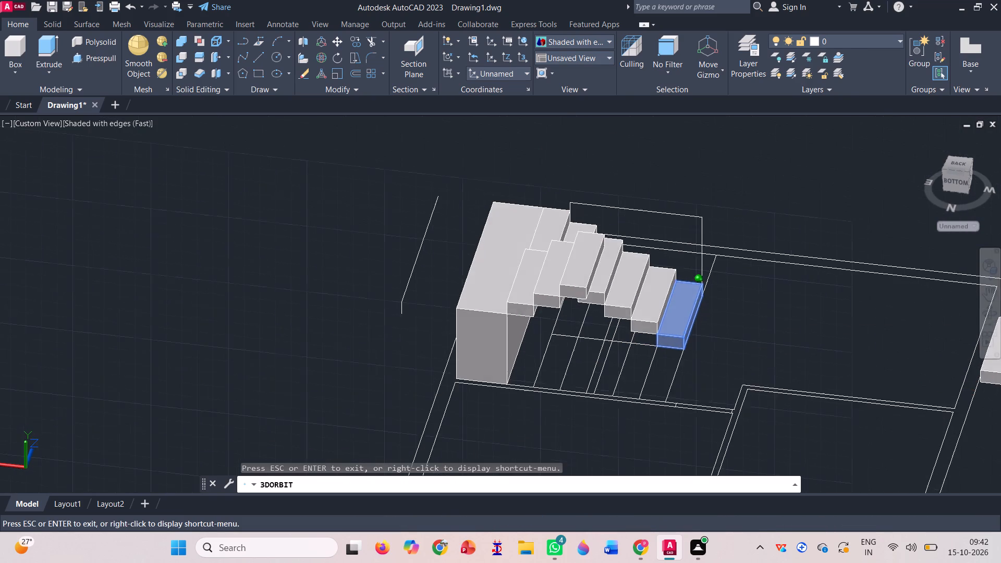
left_click_drag(765, 318, 764, 283)
scroll(653, 196, "up", 3)
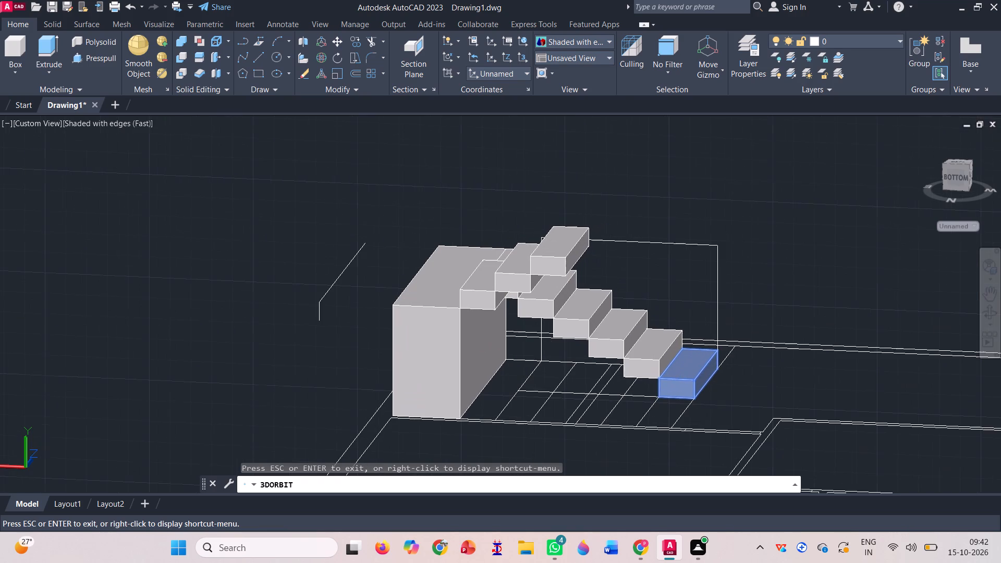
key("Escape")
scroll(559, 262, "up", 3)
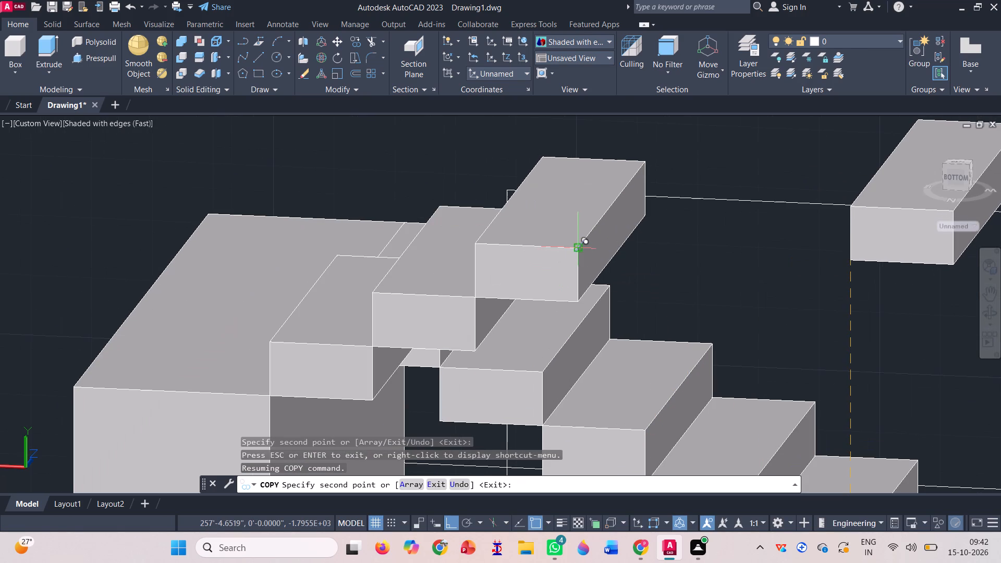
left_click(577, 244)
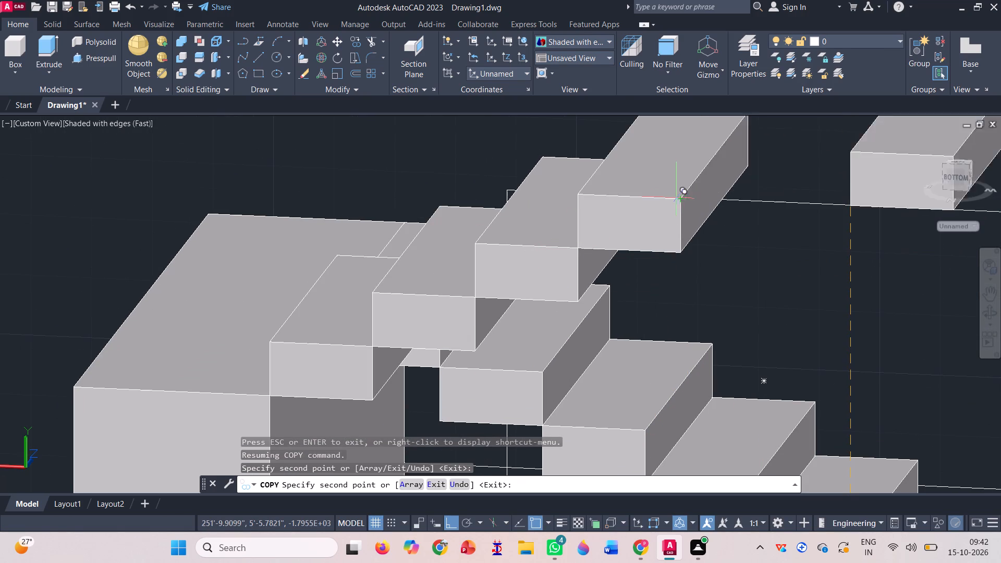
left_click(675, 197)
scroll(541, 258, "down", 2)
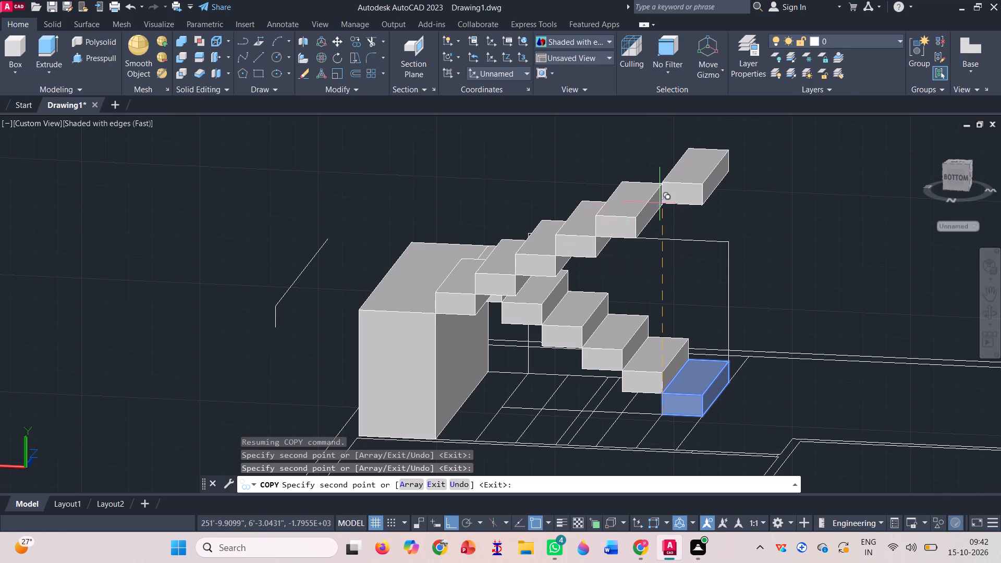
left_click(636, 217)
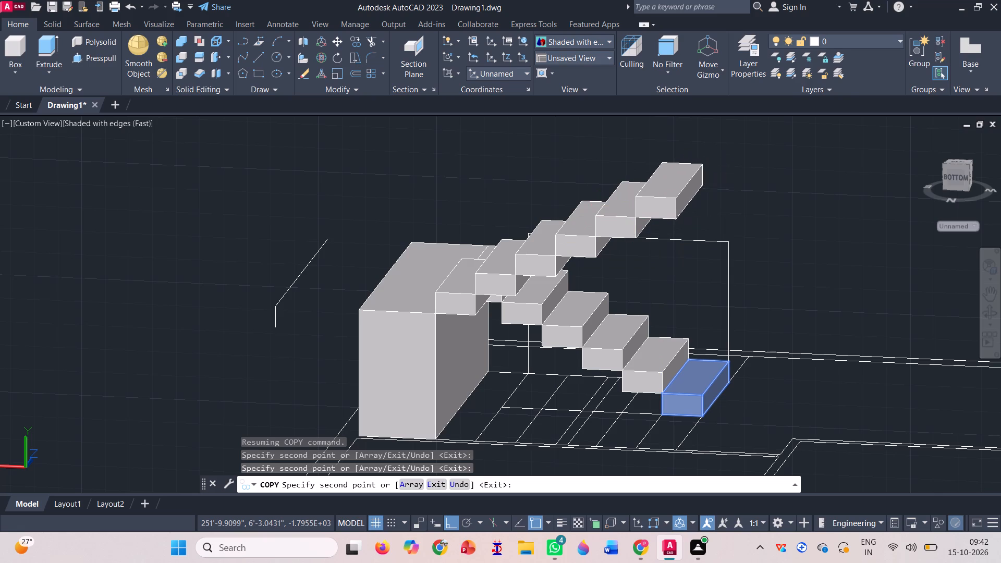
left_click(675, 199)
scroll(518, 248, "down", 2)
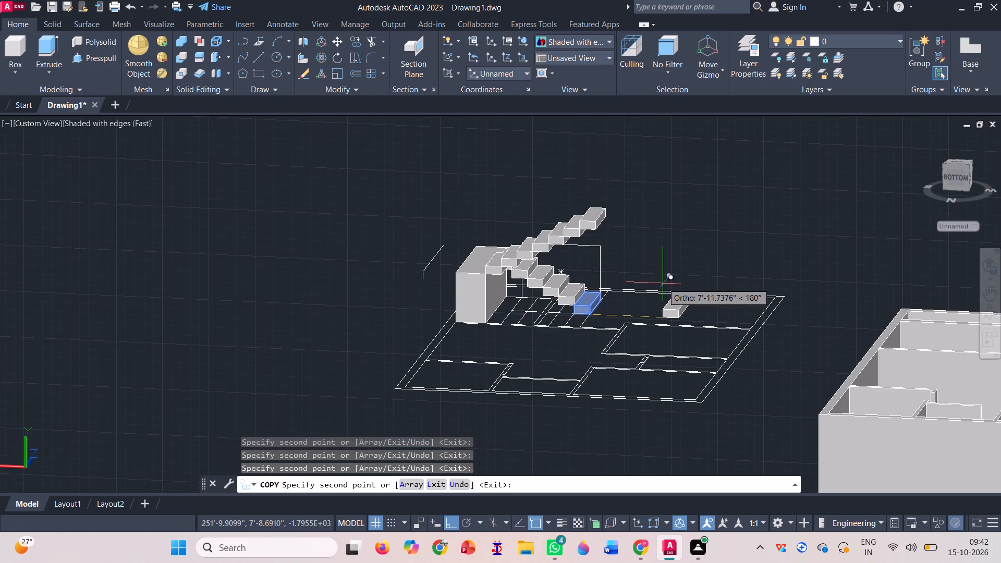
key("Escape")
Erase the two stray lines beside the landing and the leftover vertical outline around the lower flight.
left_click(429, 279)
left_click(404, 255)
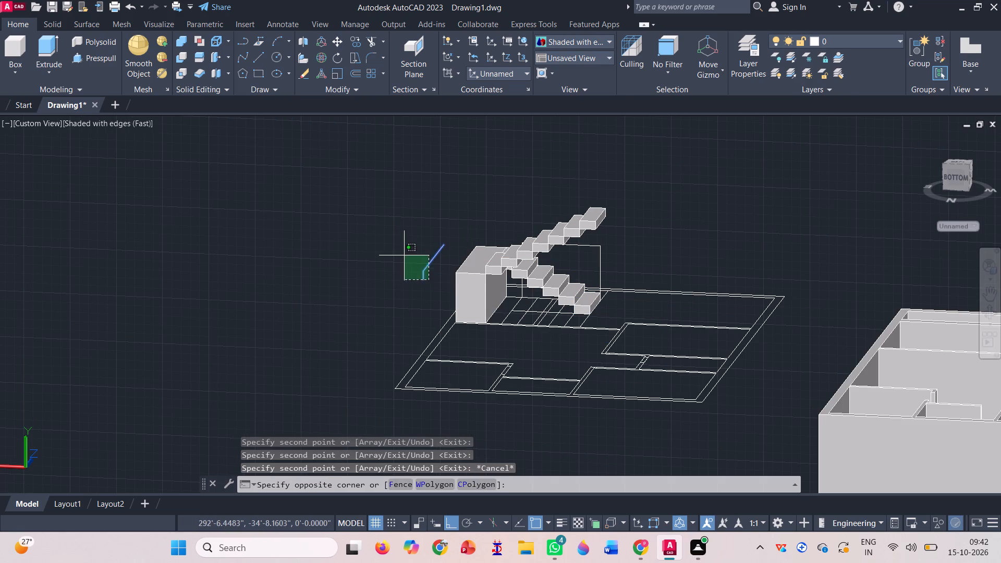
key("Delete")
scroll(596, 270, "up", 1)
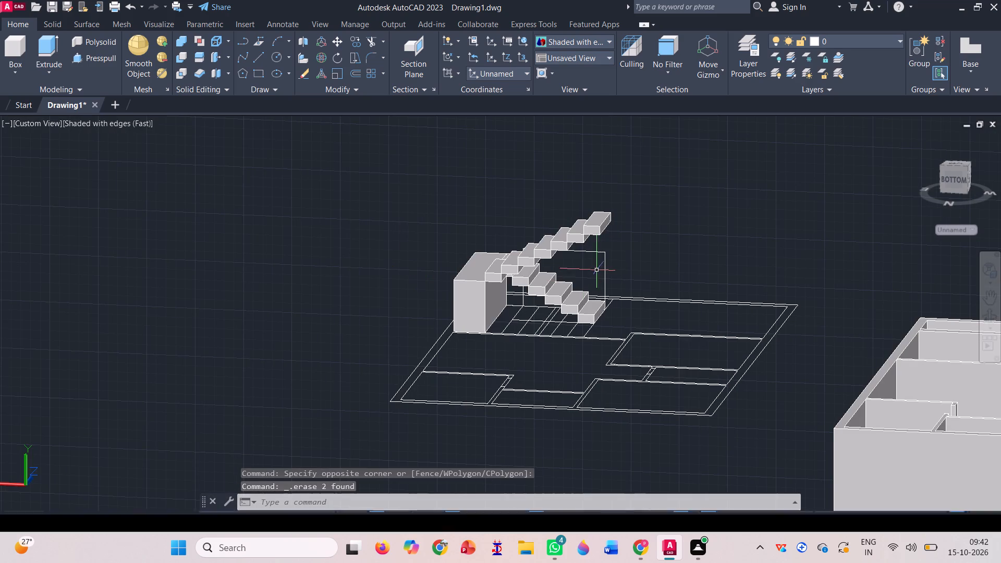
scroll(596, 270, "up", 1)
left_click(631, 278)
left_click(597, 233)
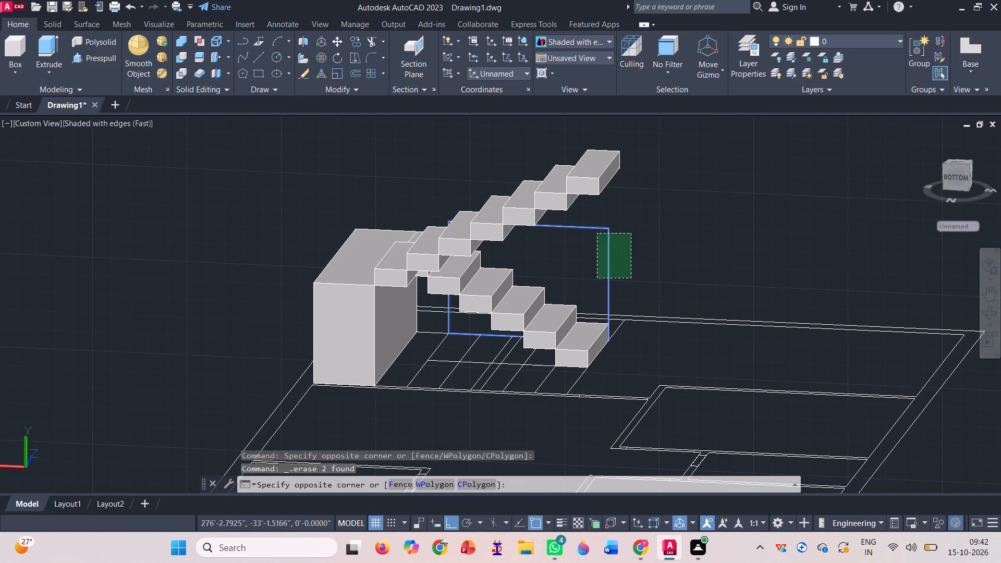
key("Delete")
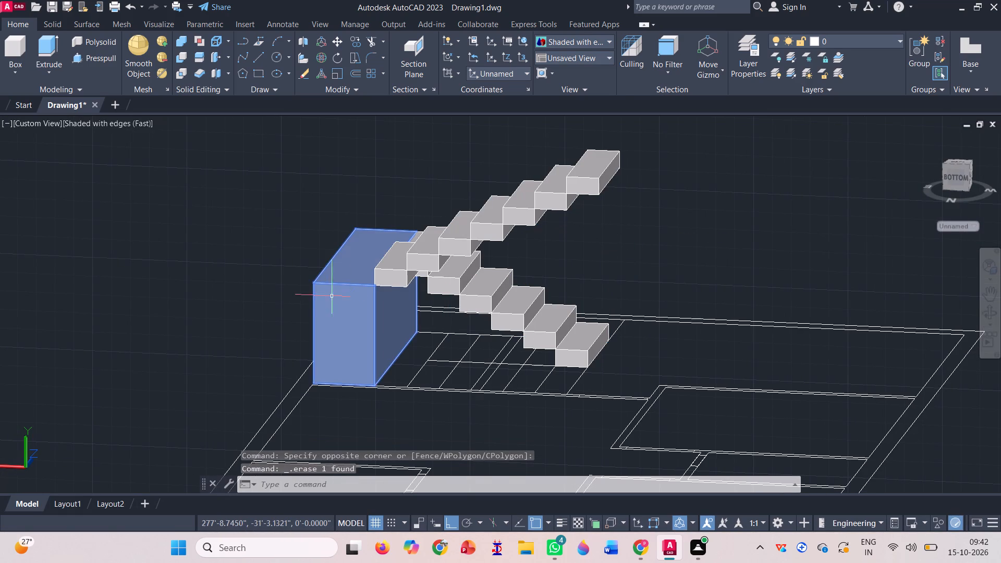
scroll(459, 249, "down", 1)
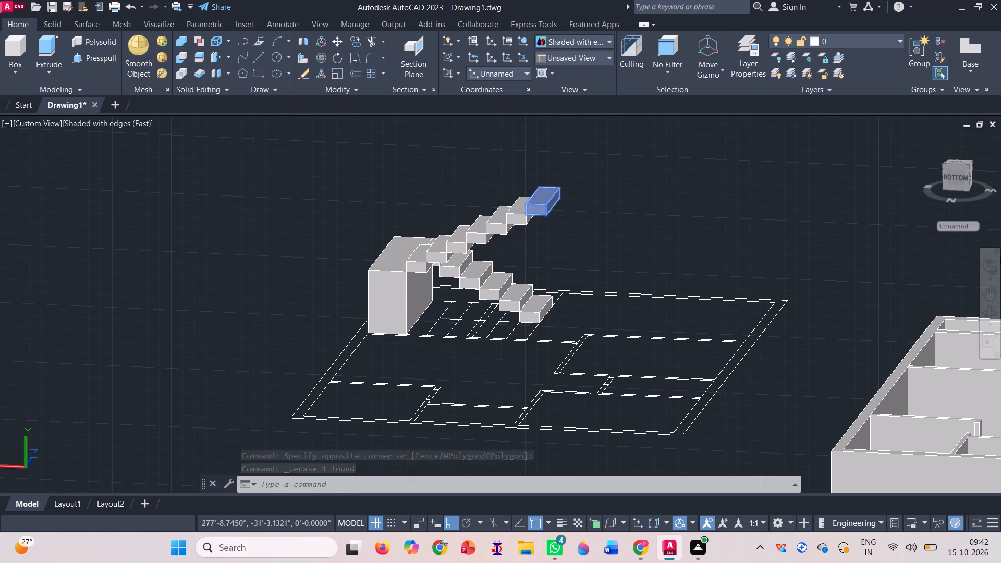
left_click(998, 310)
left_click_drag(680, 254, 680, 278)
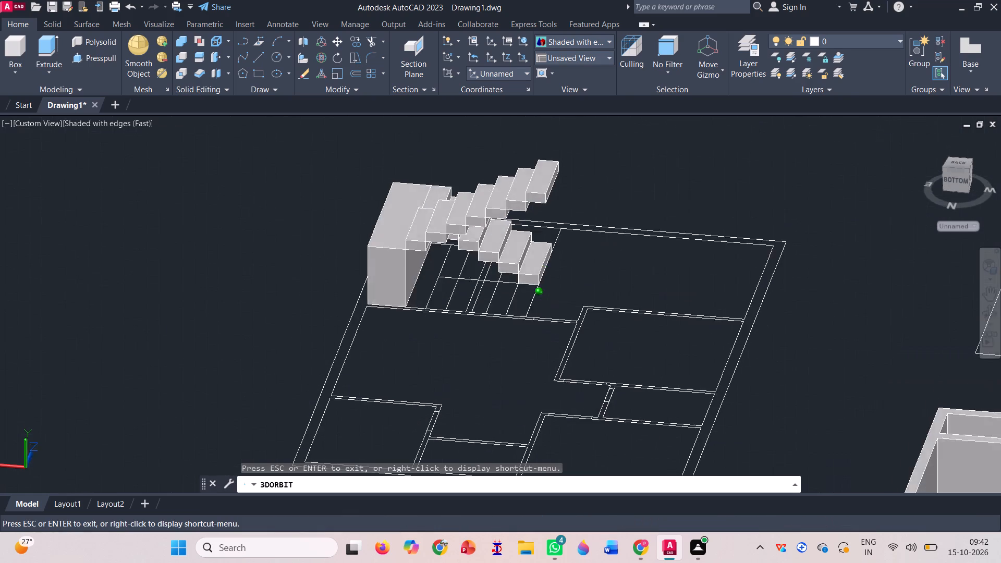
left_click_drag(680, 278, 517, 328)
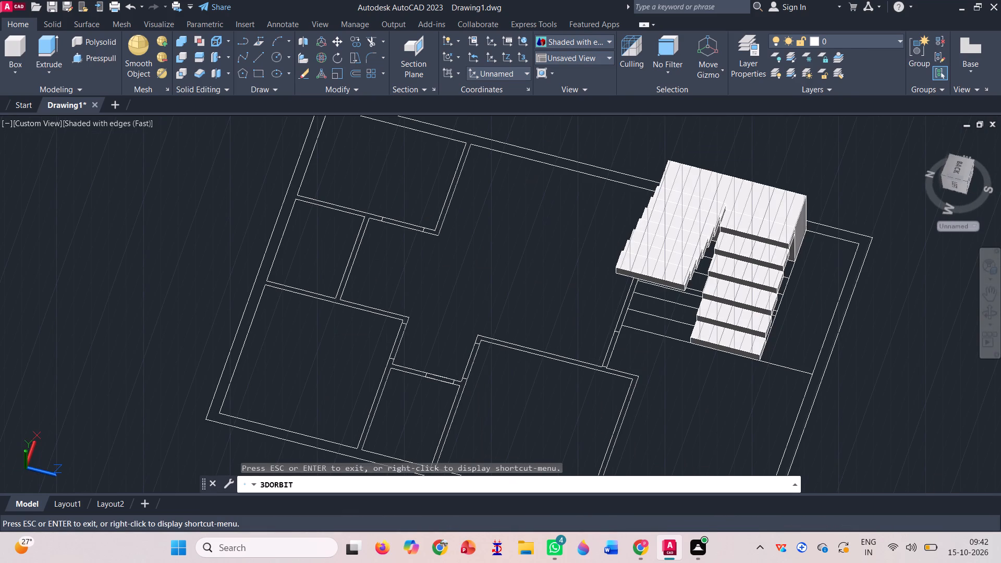
Start a line at the base of the lowest step, slightly inset from the inner side, and run it to the landing edge behind the top tread.
left_click_drag(694, 401, 729, 349)
scroll(754, 217, "up", 5)
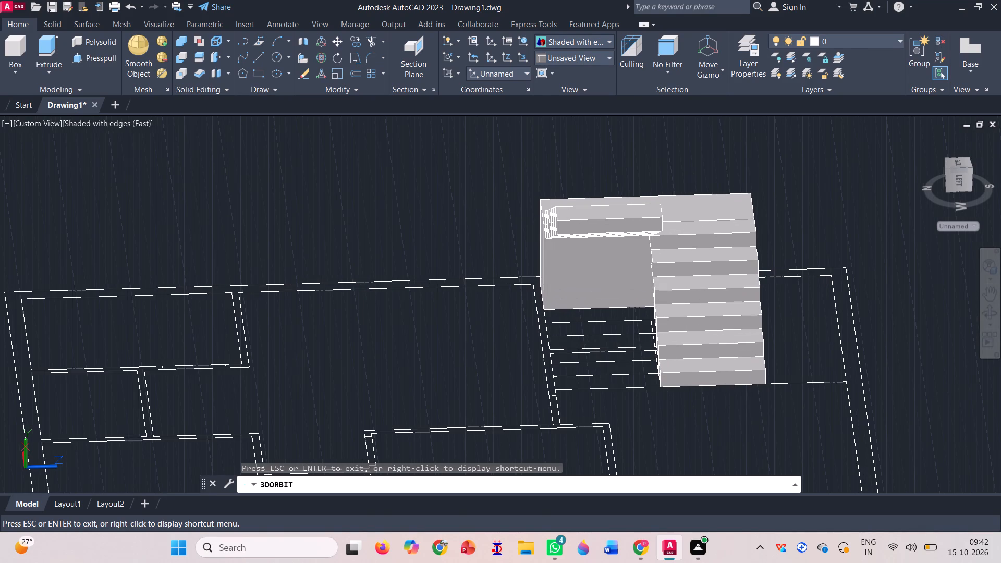
key("Escape")
left_click(252, 61)
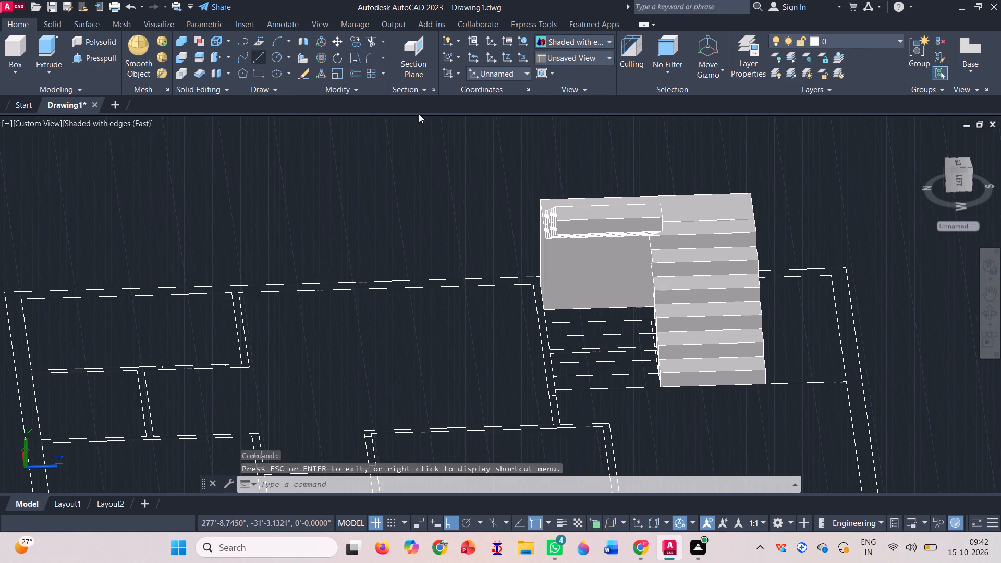
scroll(676, 370, "up", 4)
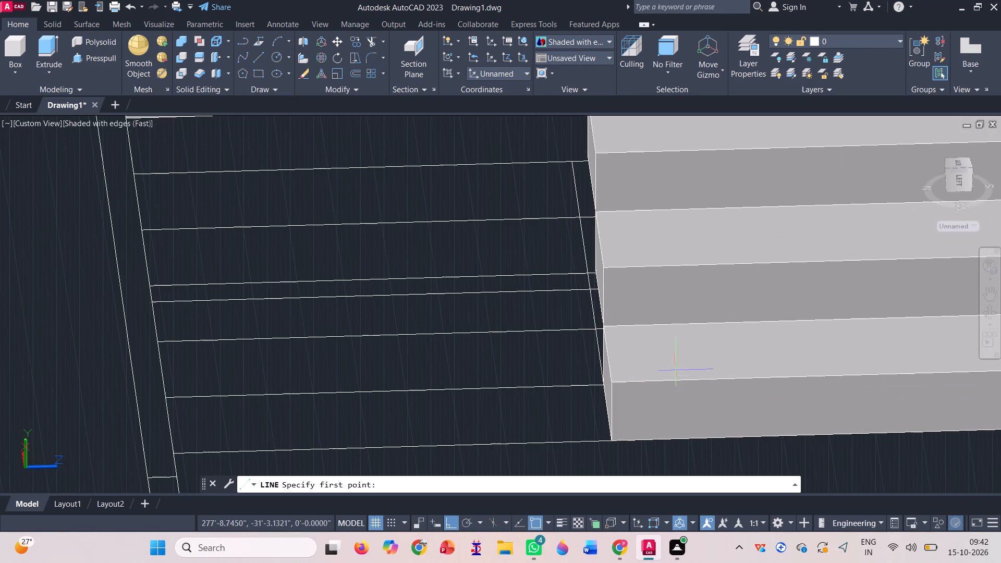
left_click(628, 440)
scroll(650, 429, "down", 2)
scroll(627, 150, "up", 2)
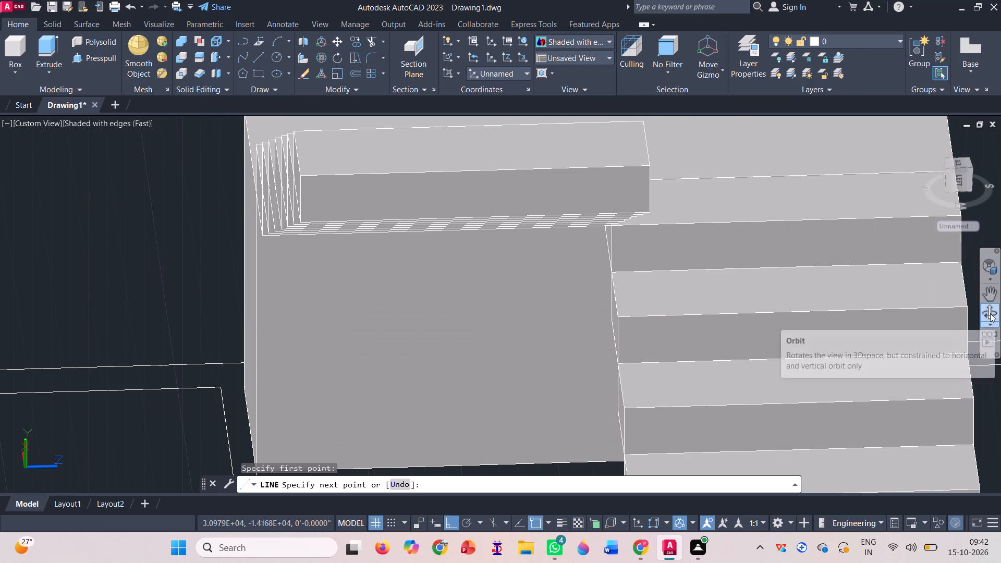
left_click(990, 313)
left_click_drag(823, 361, 774, 367)
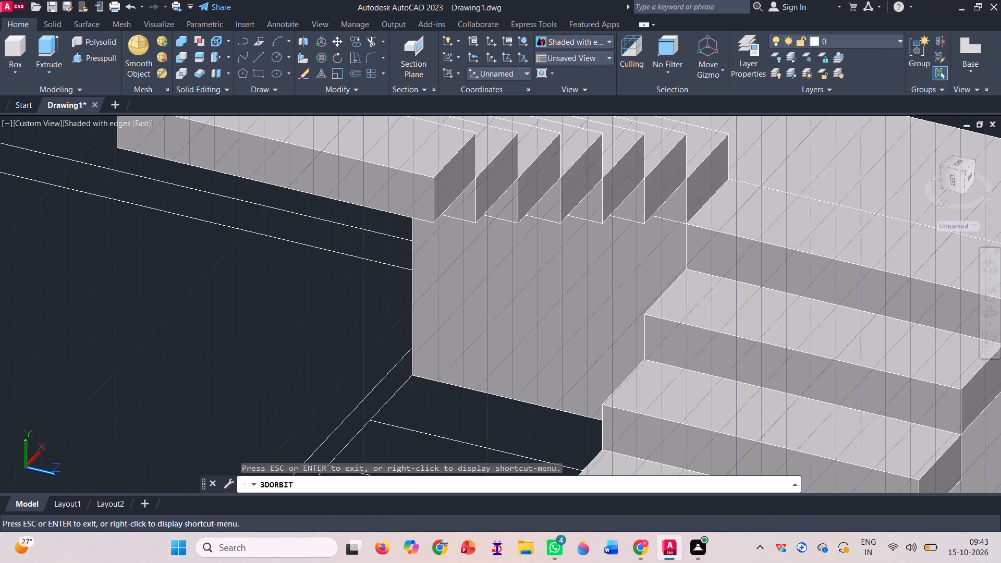
key("Escape")
scroll(746, 185, "up", 3)
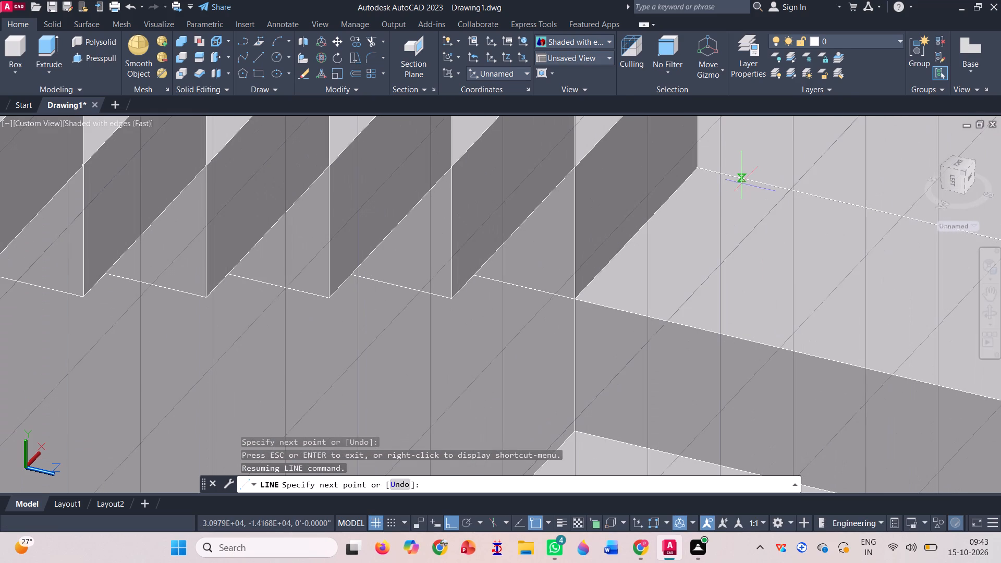
left_click(730, 175)
Continue the inset line down the treads and risers of the flight's top three steps, parallel to their inner side edge.
scroll(728, 127, "down", 3)
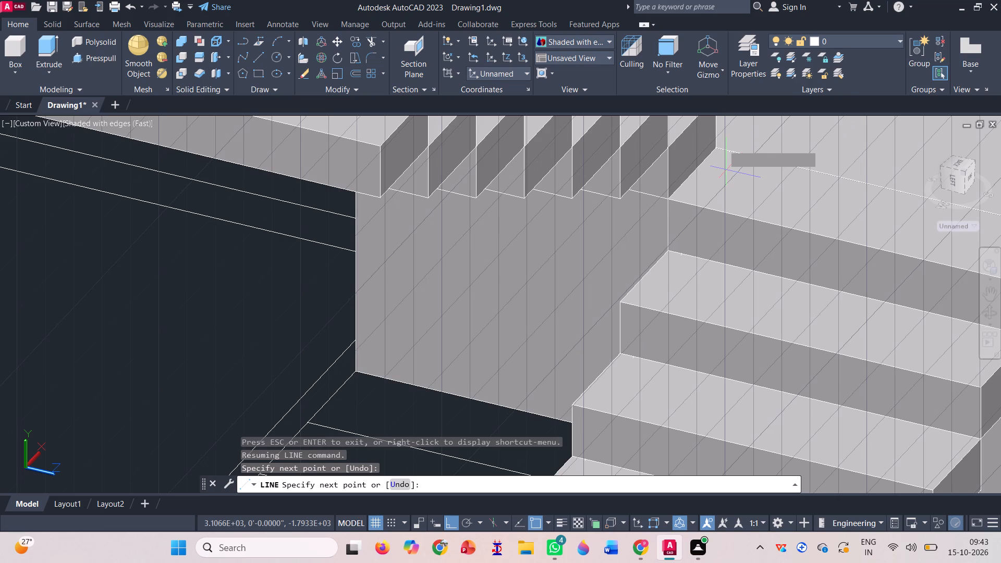
left_click(679, 204)
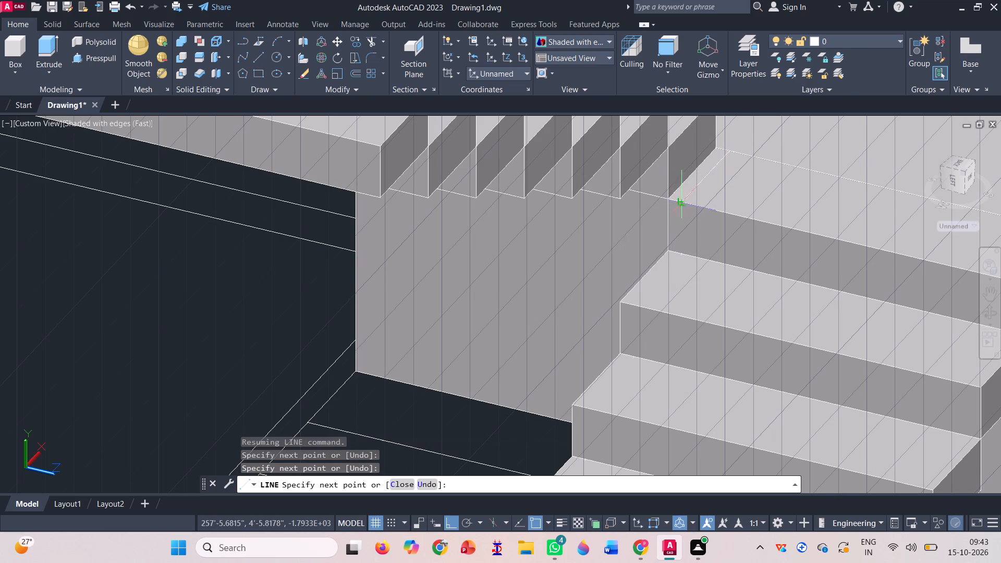
left_click(681, 253)
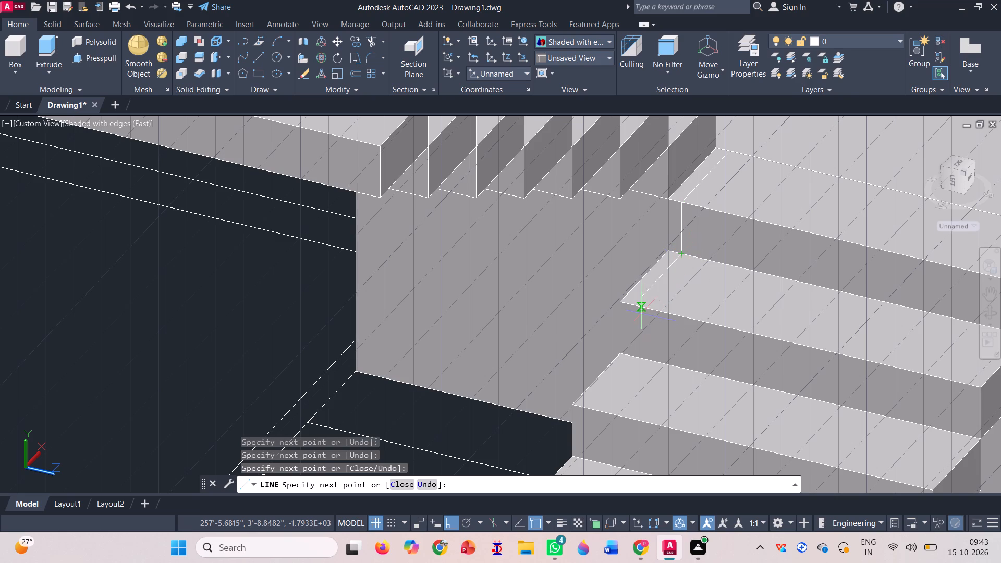
left_click(634, 304)
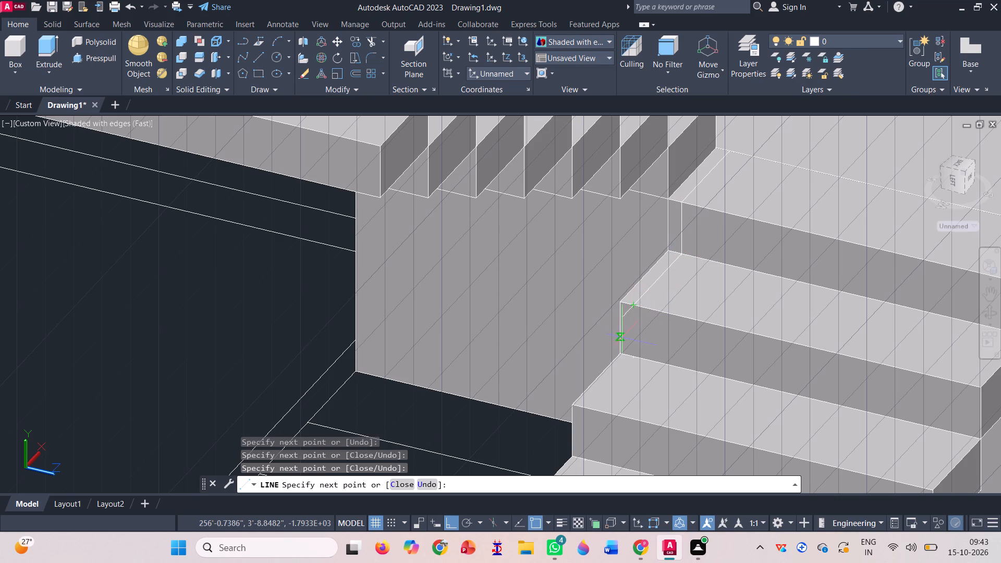
left_click(633, 353)
scroll(650, 276, "down", 1)
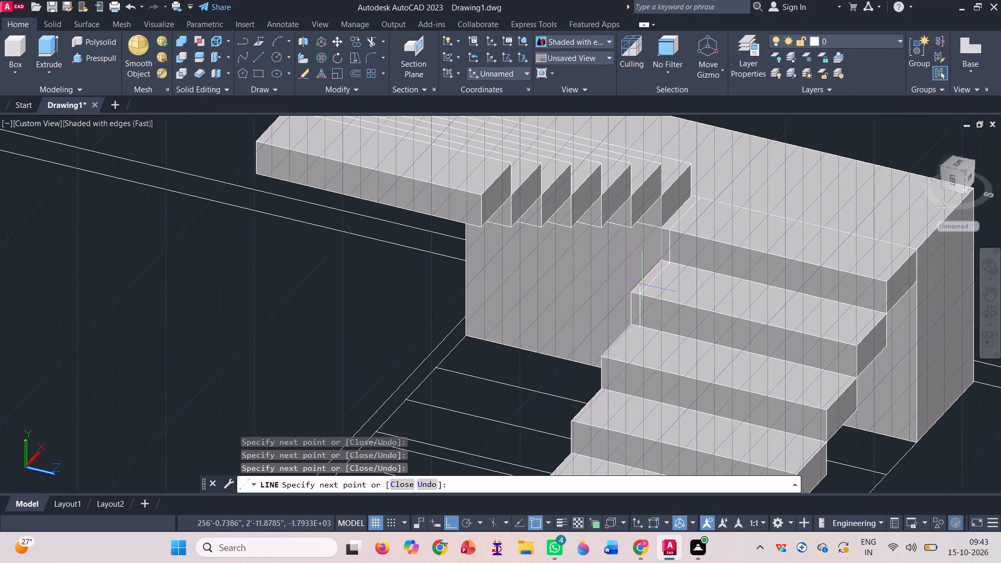
scroll(609, 356, "up", 2)
left_click(609, 356)
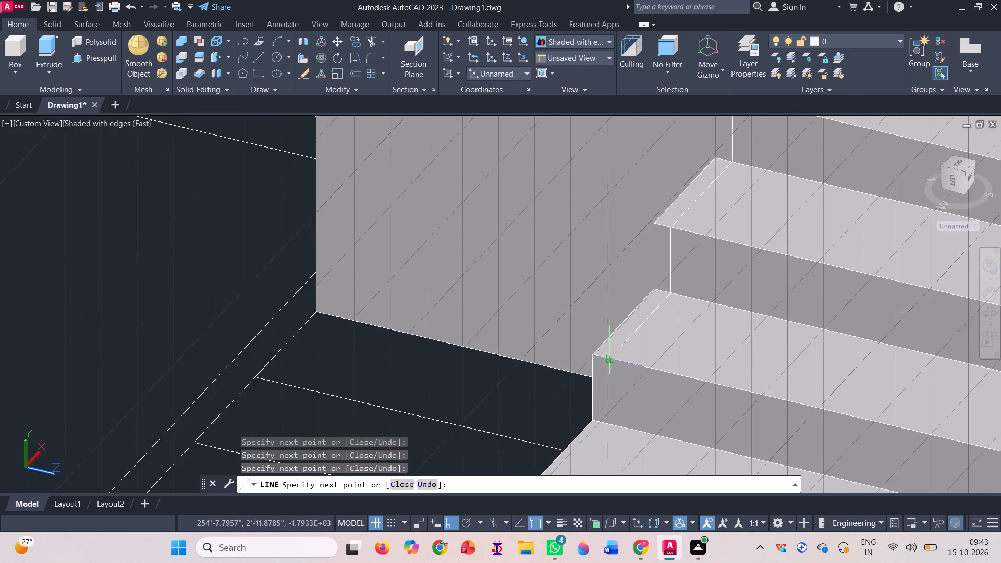
scroll(606, 291, "down", 1)
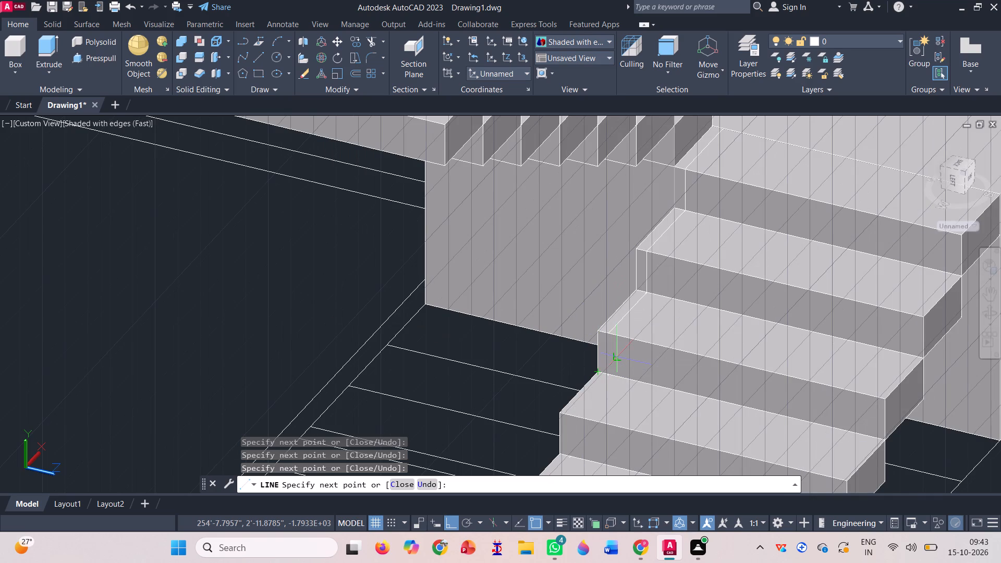
scroll(617, 356, "up", 2)
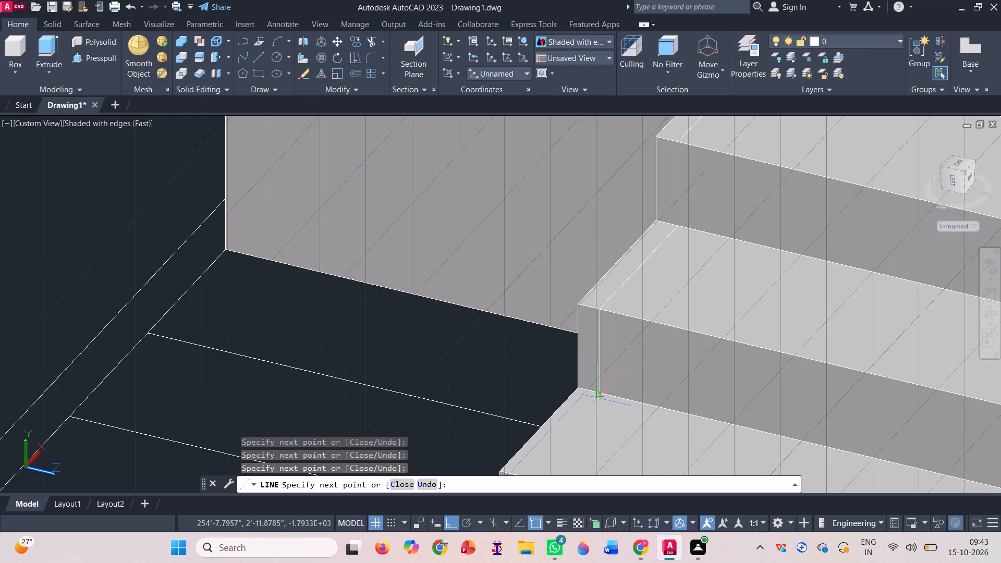
left_click(600, 393)
Continue the inset line down the treads and risers of the lower three steps to the floor and finish it.
scroll(632, 277, "down", 1)
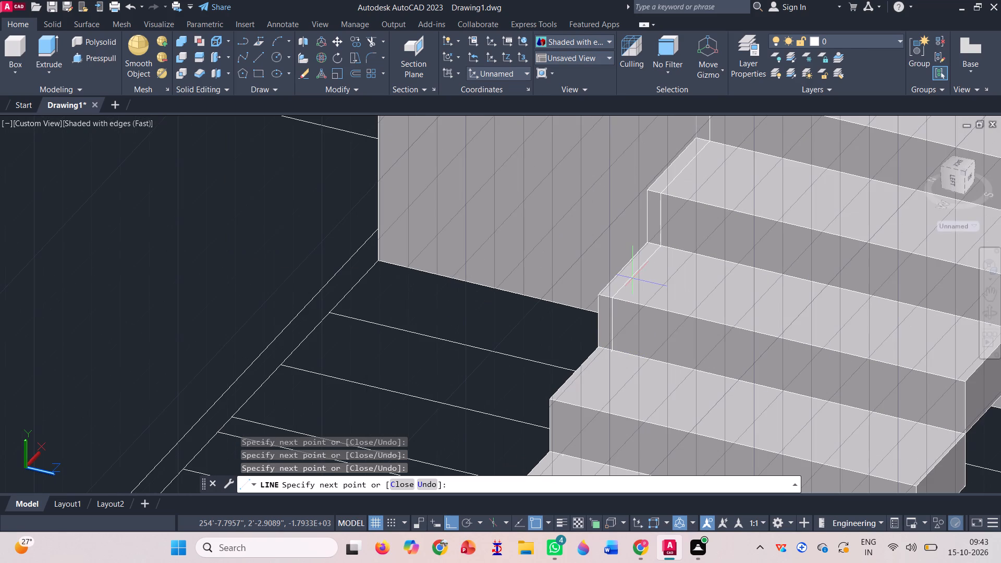
left_click(567, 401)
scroll(581, 289, "down", 1)
scroll(567, 387, "up", 1)
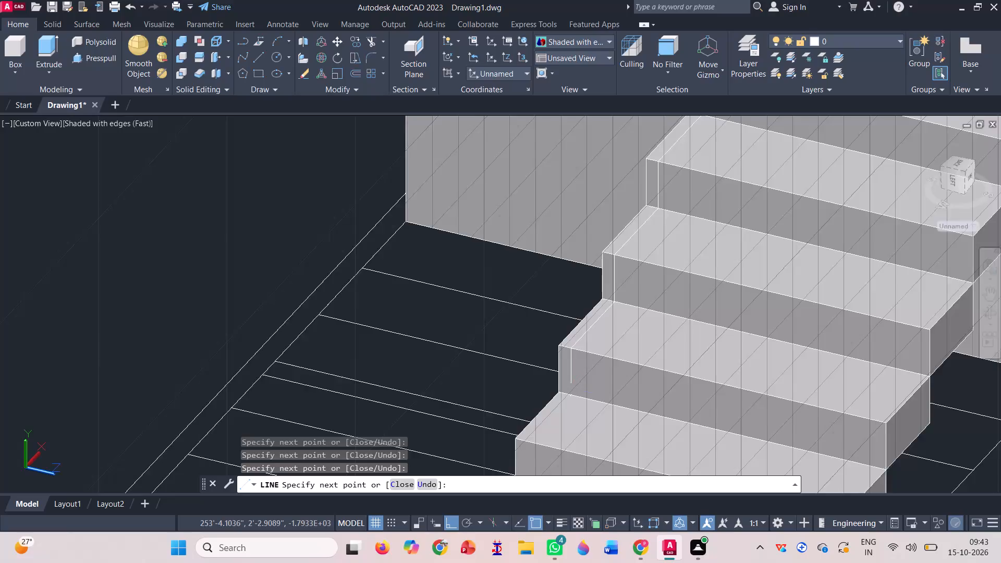
scroll(567, 387, "up", 1)
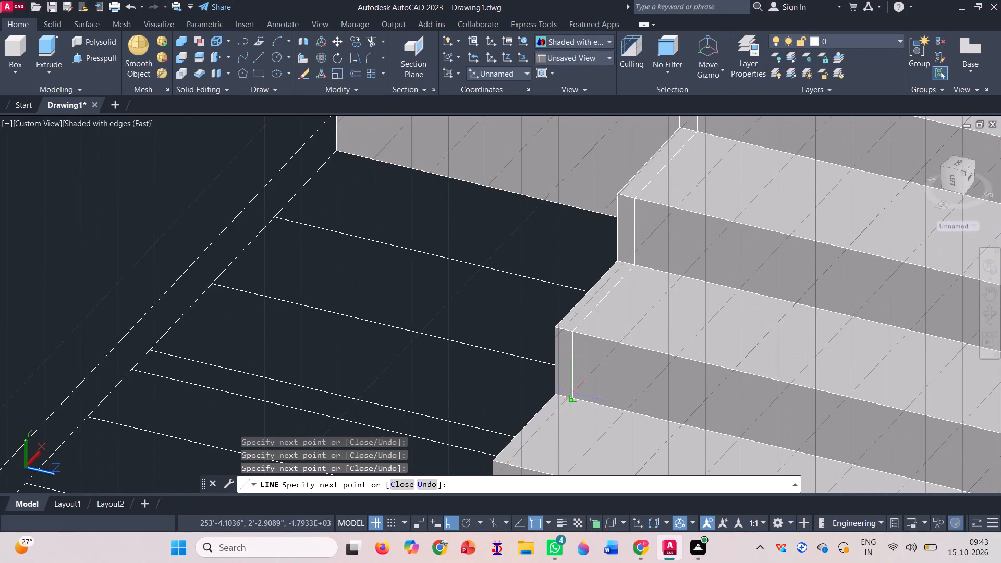
left_click(571, 397)
scroll(530, 292, "down", 1)
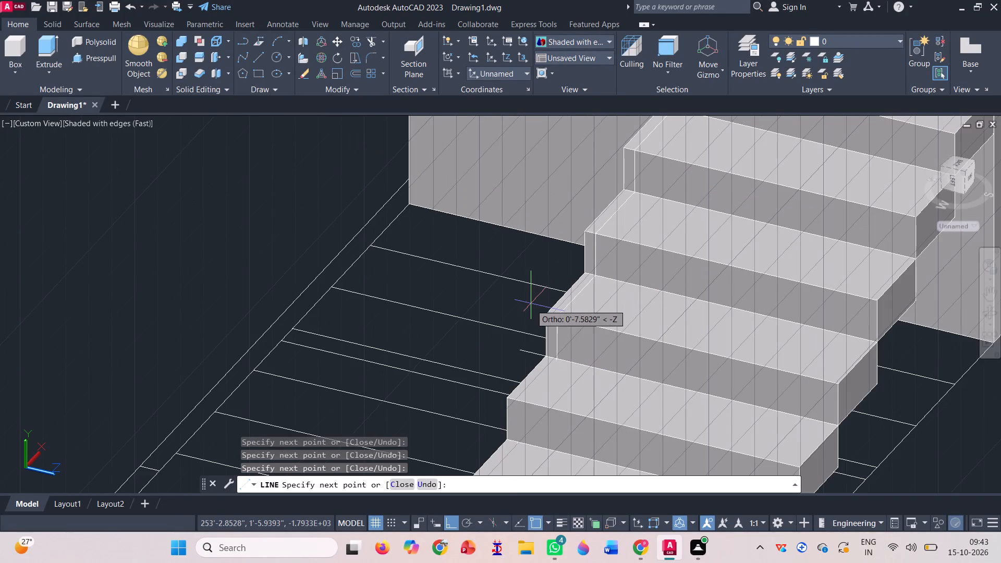
scroll(518, 401, "up", 2)
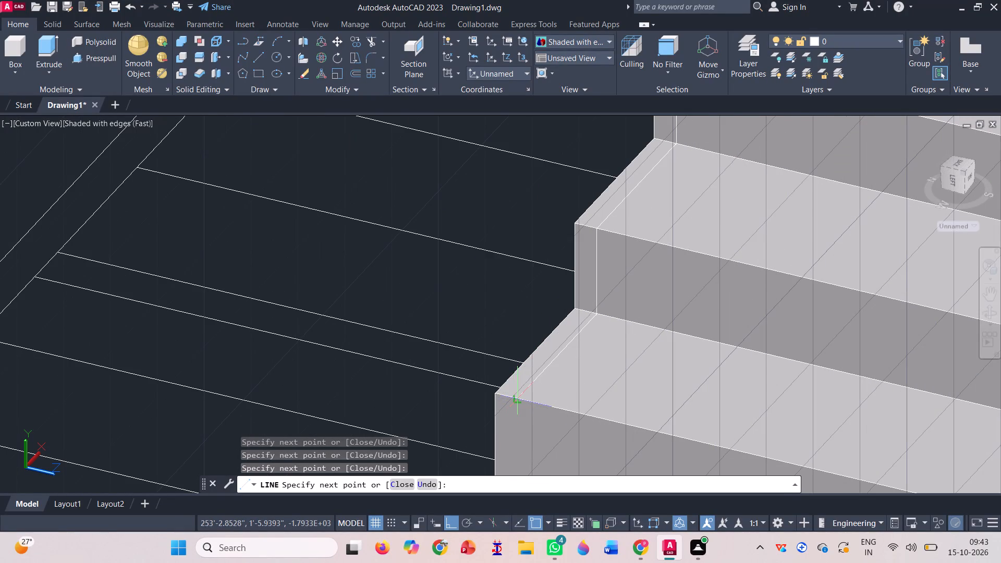
left_click(516, 397)
scroll(495, 316, "down", 1)
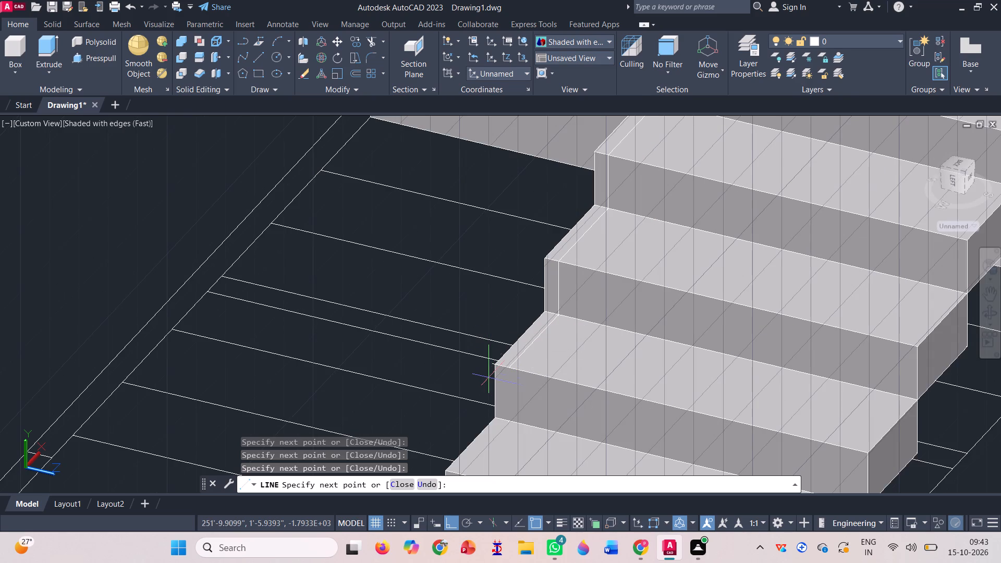
scroll(528, 437, "up", 1)
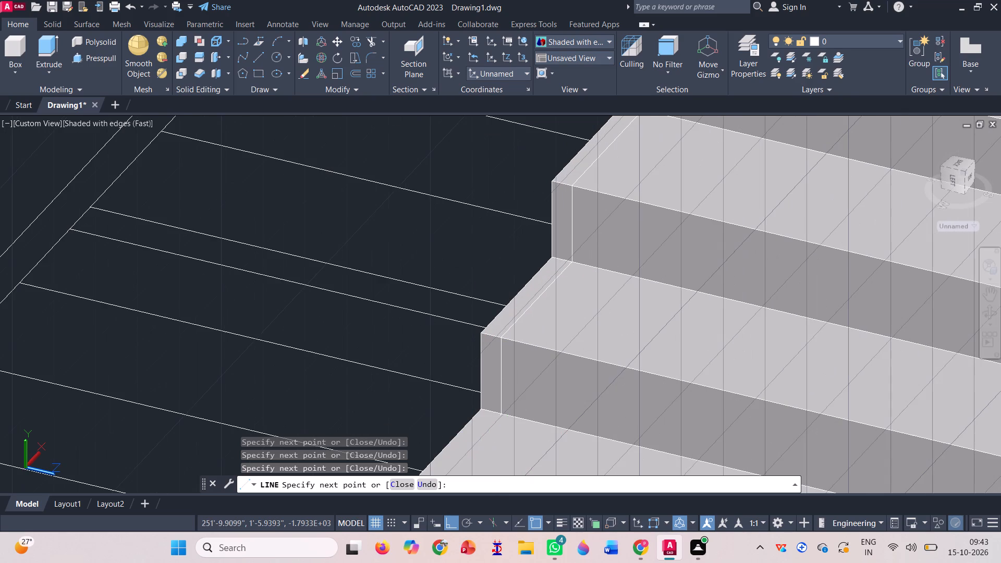
left_click(503, 413)
scroll(475, 254, "down", 1)
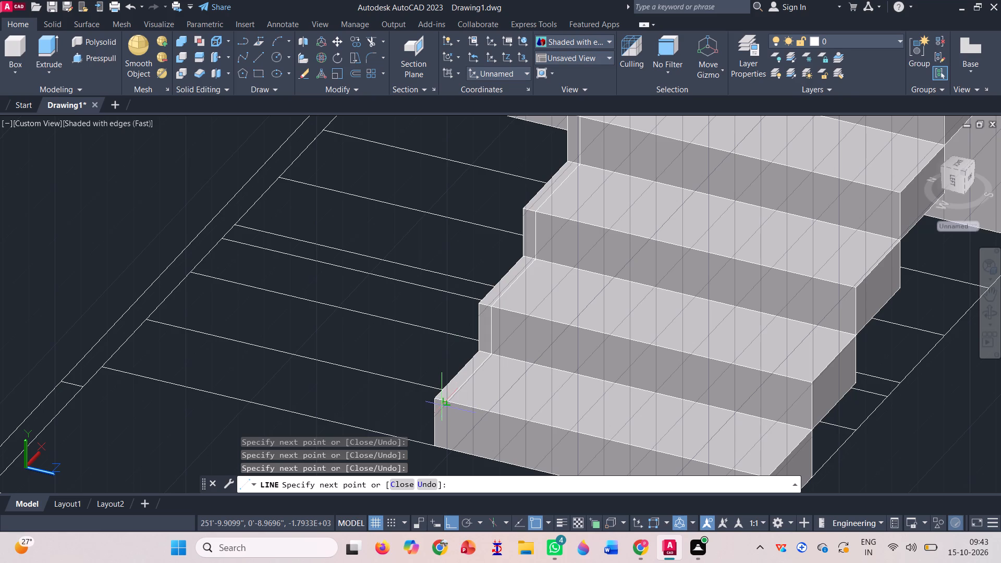
left_click(442, 405)
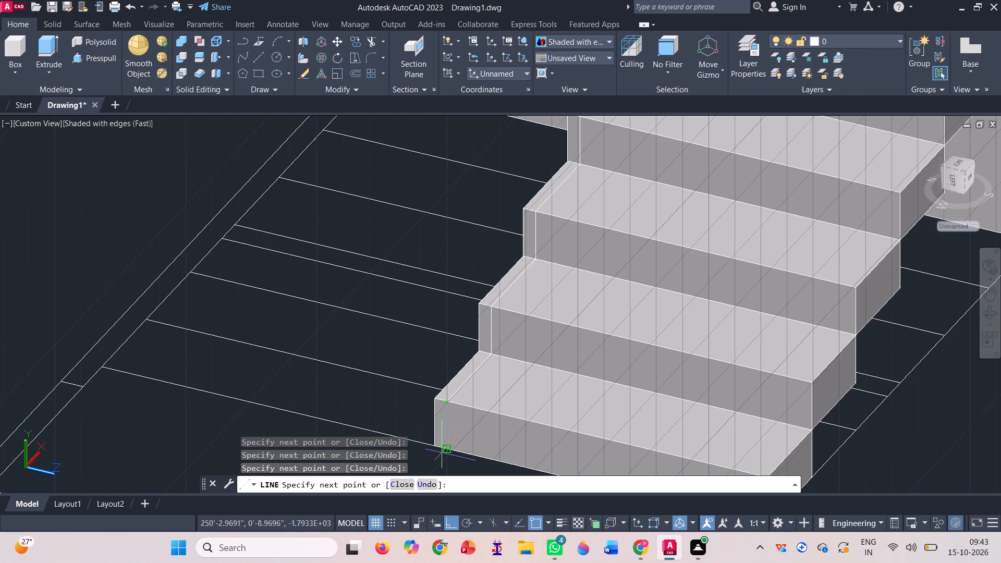
left_click(442, 452)
key("v")
scroll(409, 379, "down", 2)
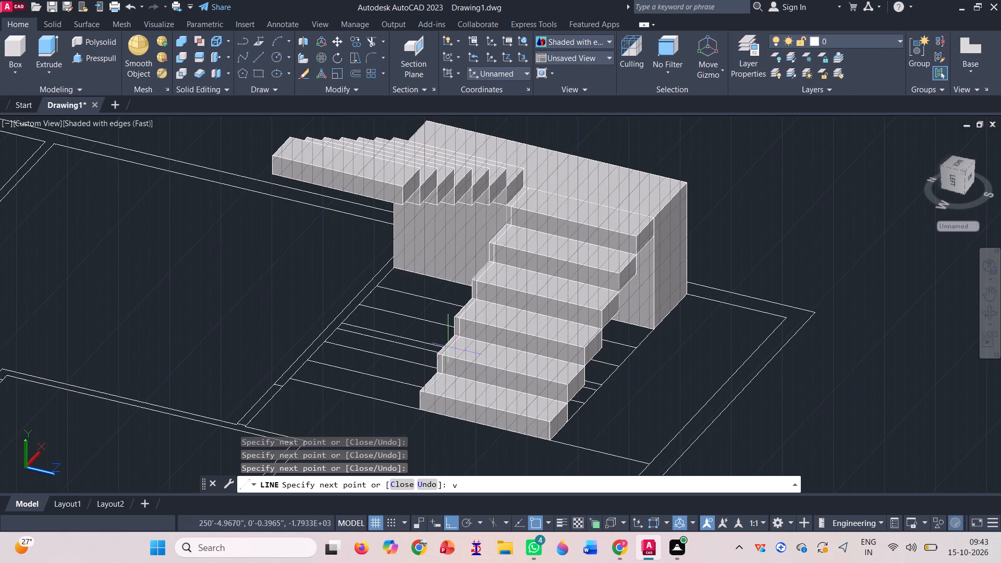
left_click(987, 316)
left_click_drag(756, 389, 802, 391)
key("Escape")
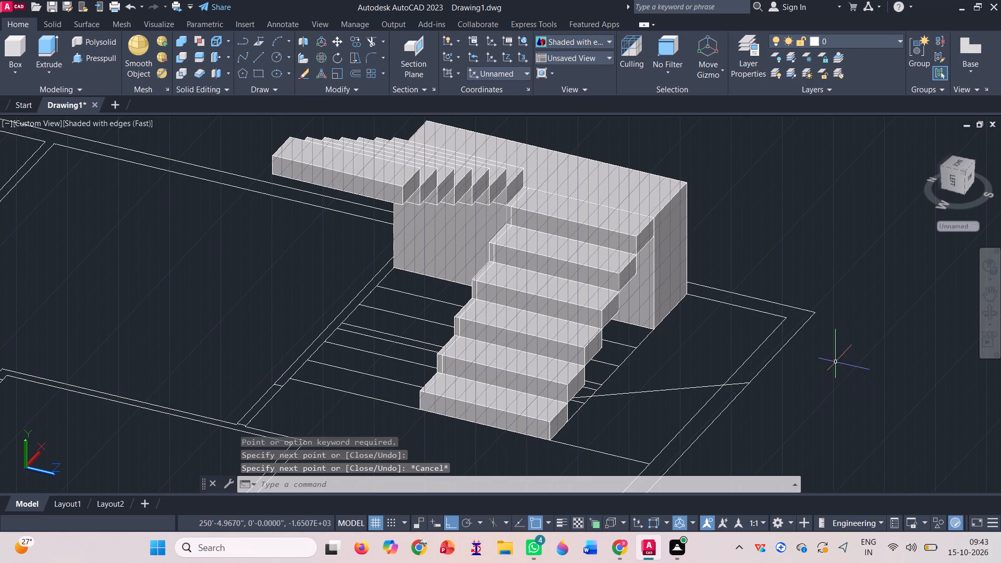
Cut away the narrow inner edge strips of the two lowest steps with Presspull, pushing them down from the treads.
left_click(987, 308)
left_click_drag(786, 407, 814, 404)
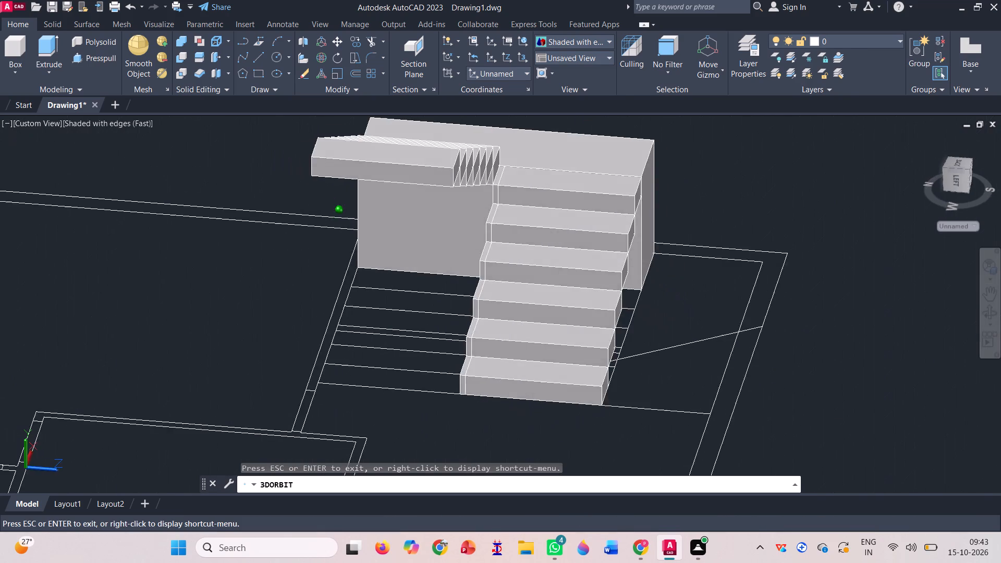
left_click_drag(814, 404, 851, 399)
scroll(607, 149, "up", 2)
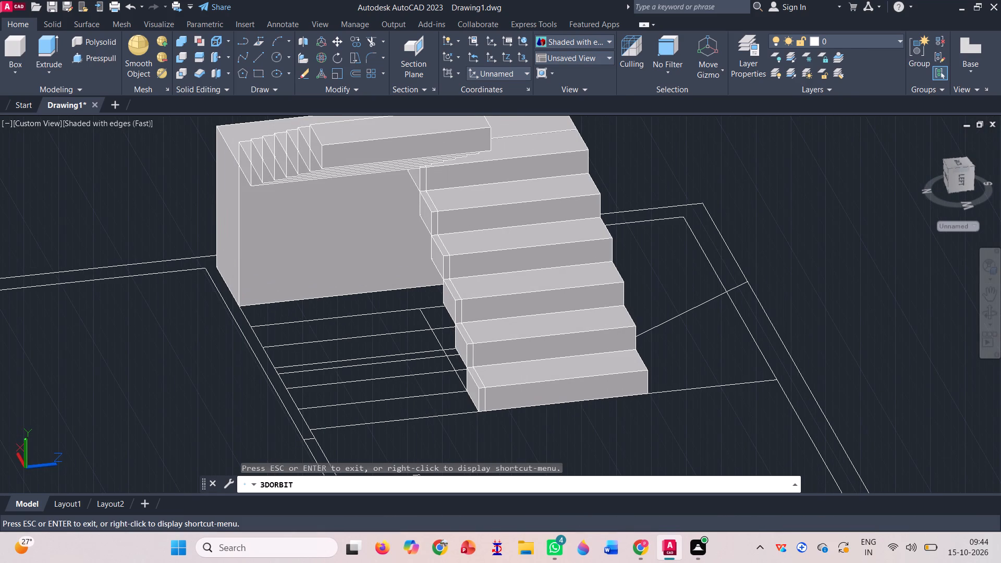
left_click_drag(690, 285, 676, 286)
key("Escape")
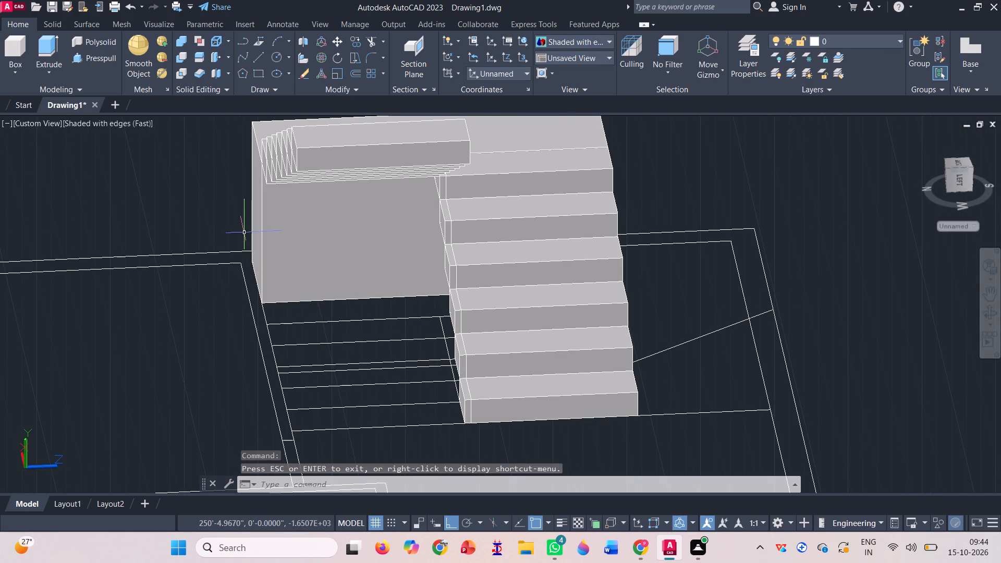
left_click(99, 57)
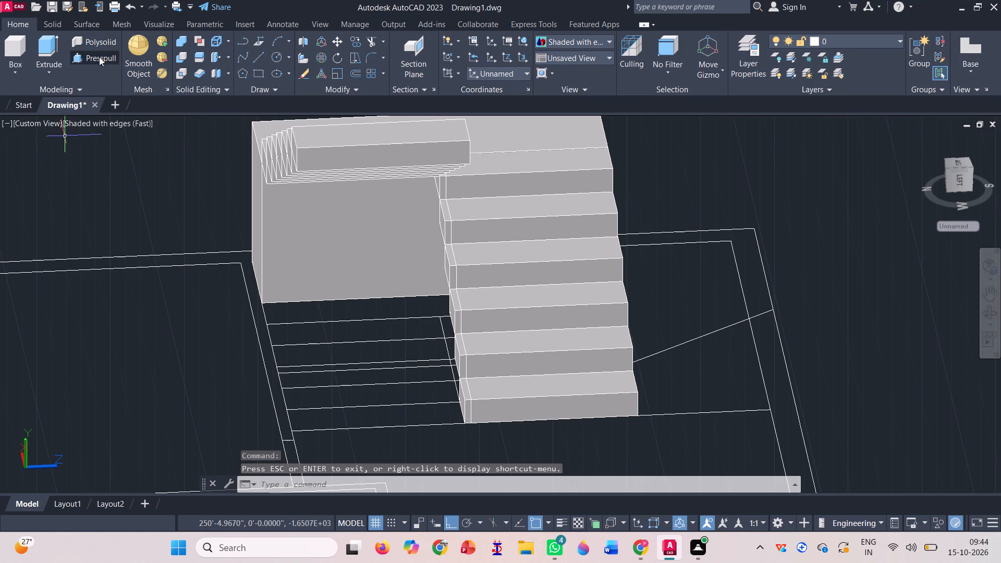
scroll(467, 402, "up", 3)
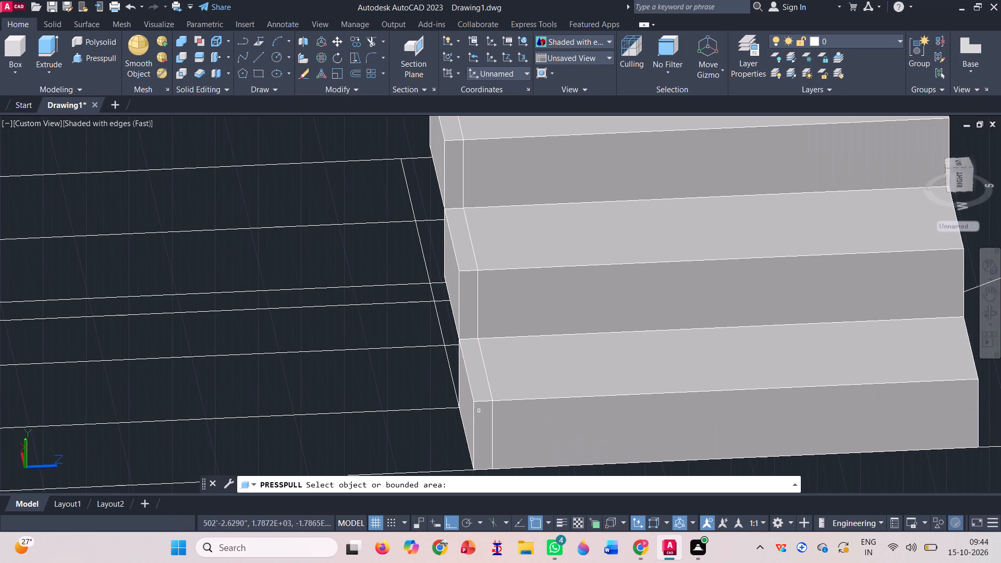
left_click(479, 376)
scroll(454, 336, "down", 2)
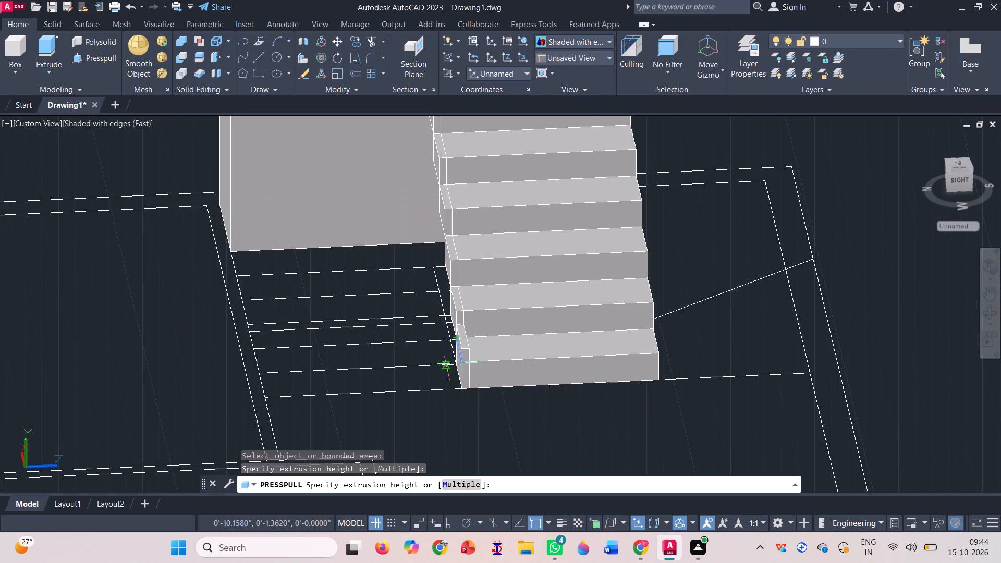
left_click(424, 403)
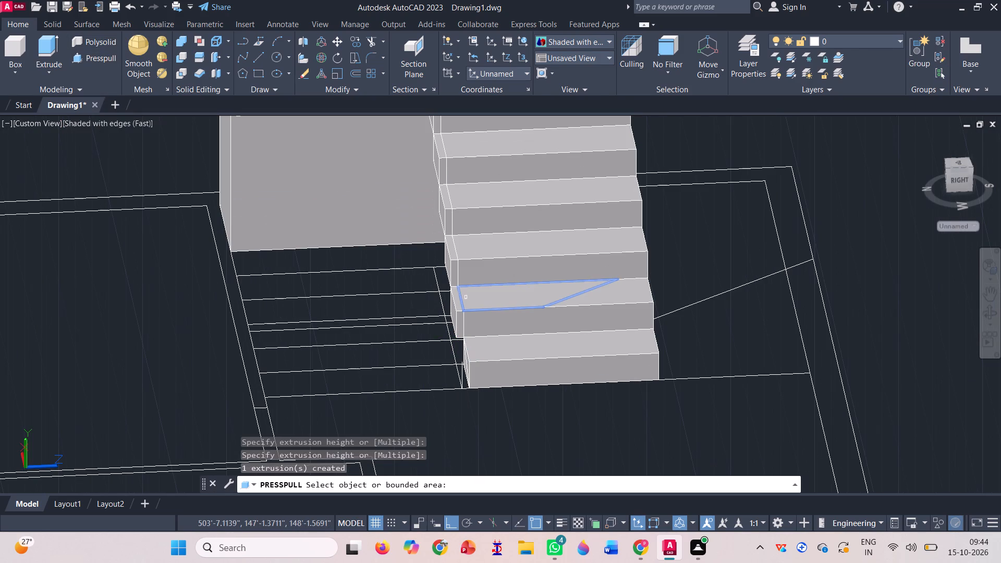
left_click(456, 295)
left_click(428, 397)
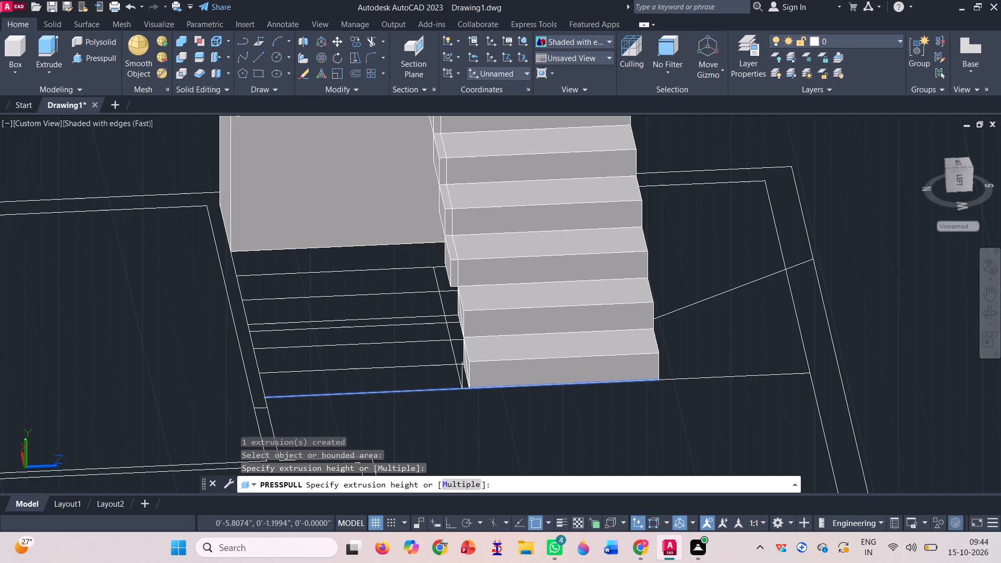
Cut away the narrow inner edge strips of the third and fourth steps with Presspull, pushing them down from the treads.
scroll(449, 237, "up", 2)
left_click(450, 240)
left_click(412, 337)
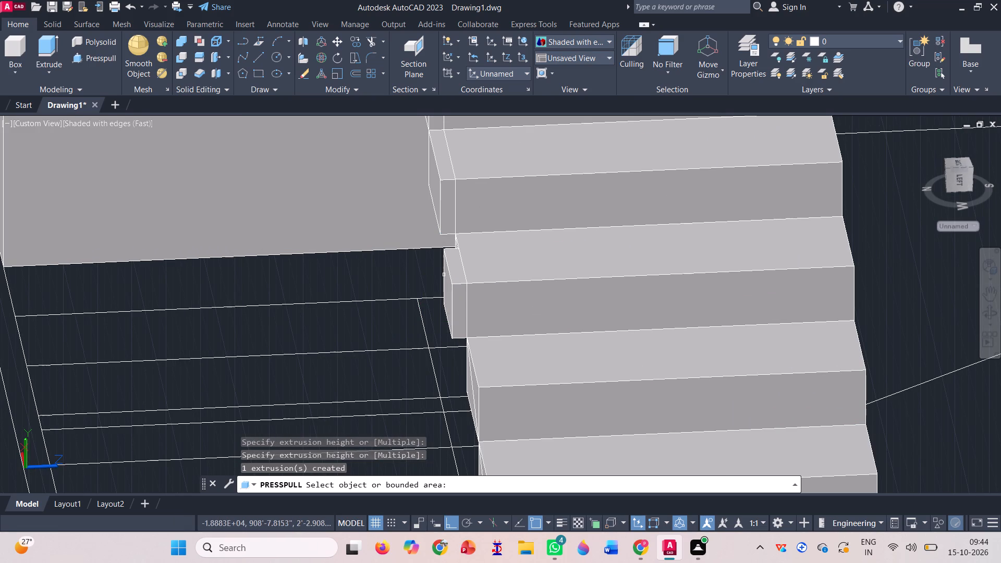
left_click(457, 266)
left_click(436, 341)
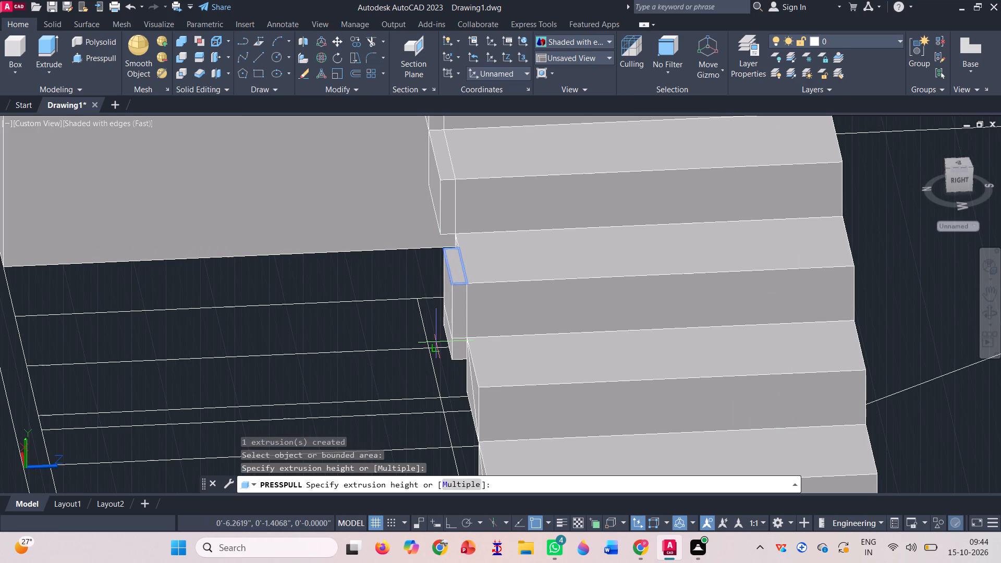
left_click(446, 158)
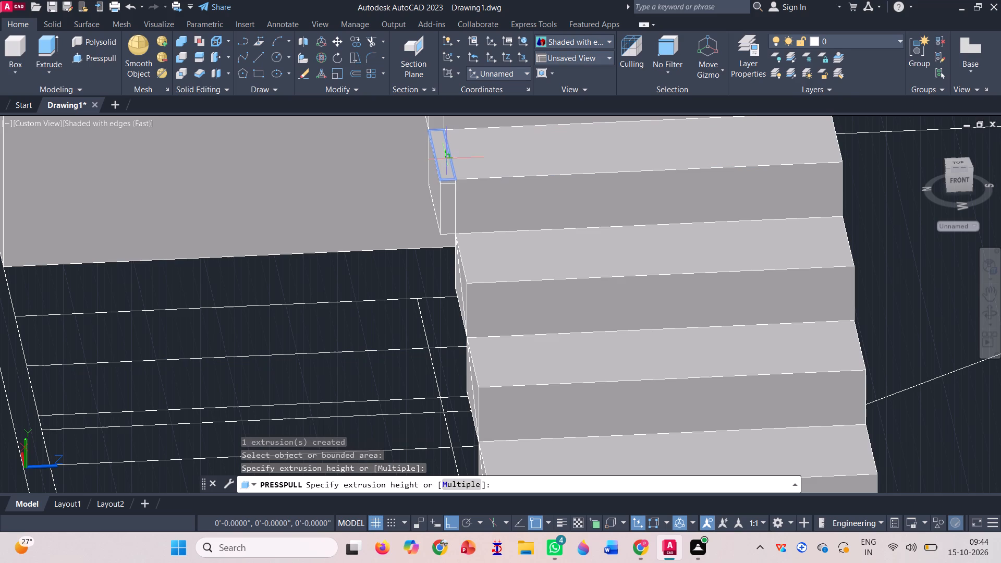
left_click(426, 273)
Cut away the remaining inner edge strips of the fifth and top steps with Presspull, then finish the command.
scroll(488, 203, "down", 1)
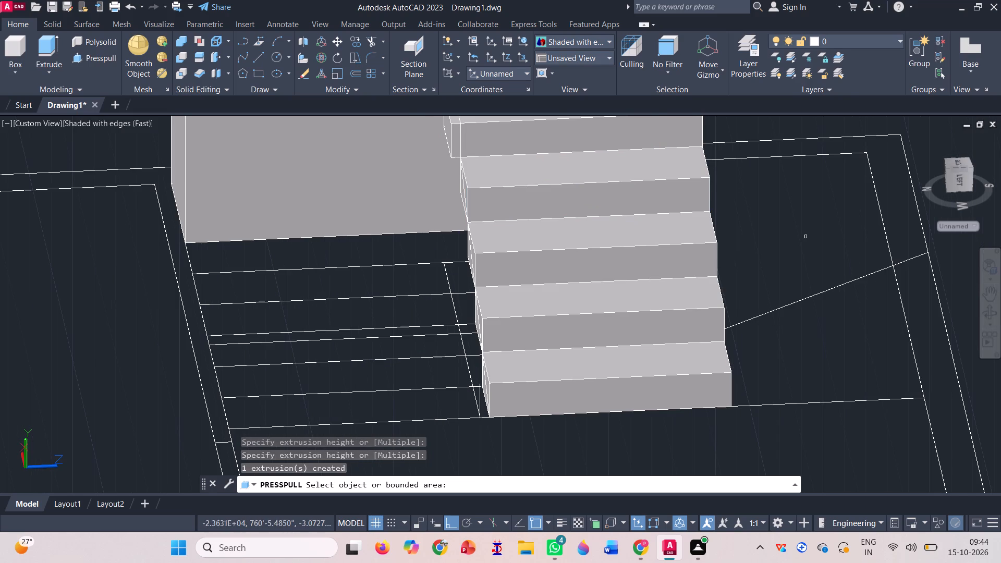
scroll(706, 277, "down", 1)
scroll(568, 154, "up", 3)
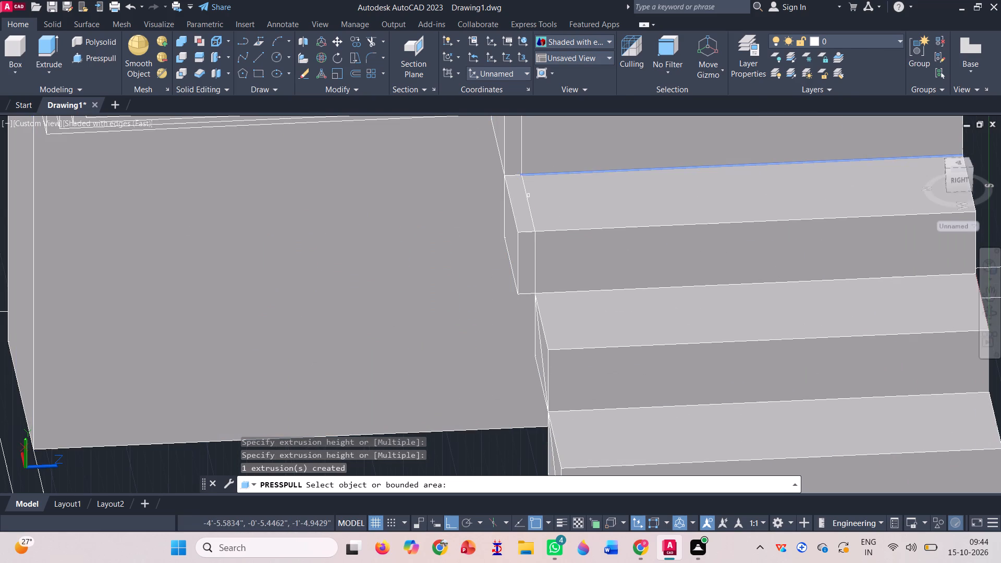
left_click(519, 200)
left_click(517, 308)
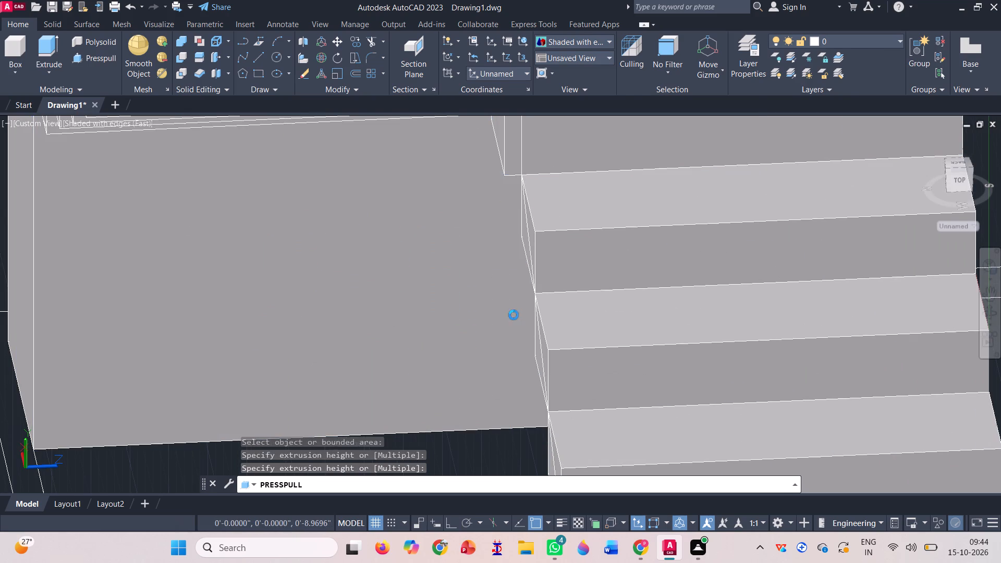
scroll(491, 278, "down", 2)
left_click(991, 306)
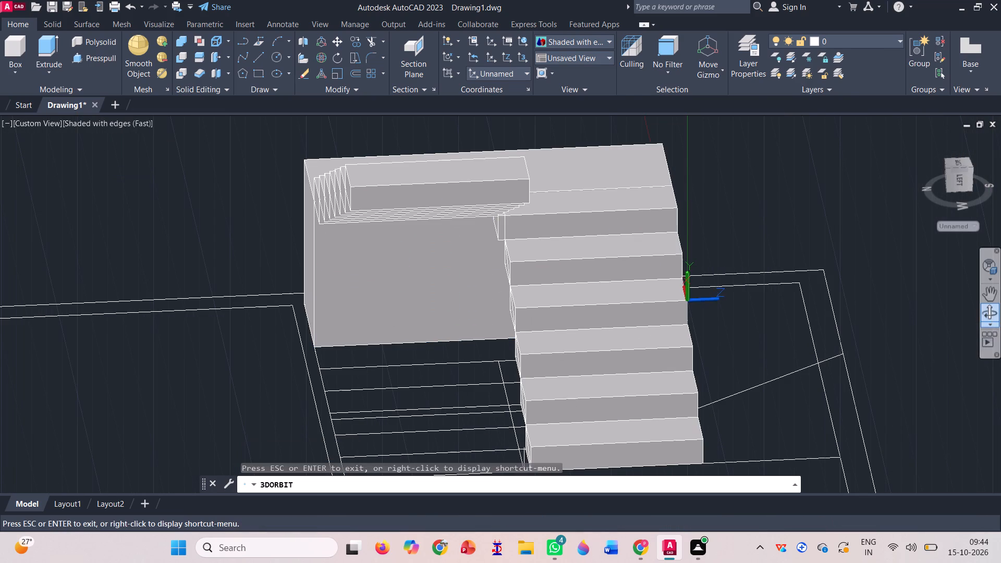
left_click_drag(913, 362, 860, 375)
scroll(548, 189, "up", 3)
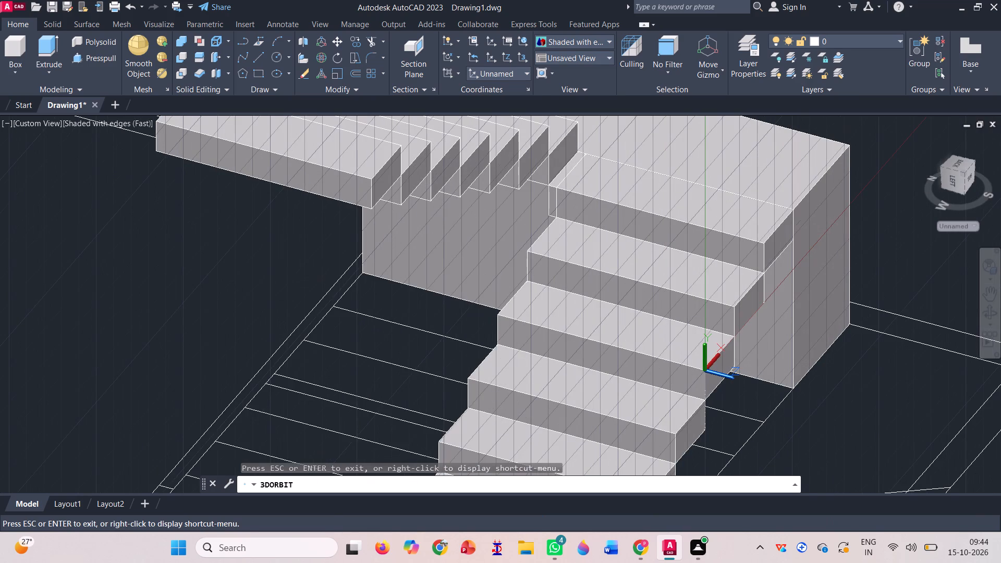
key("Escape")
scroll(558, 162, "up", 2)
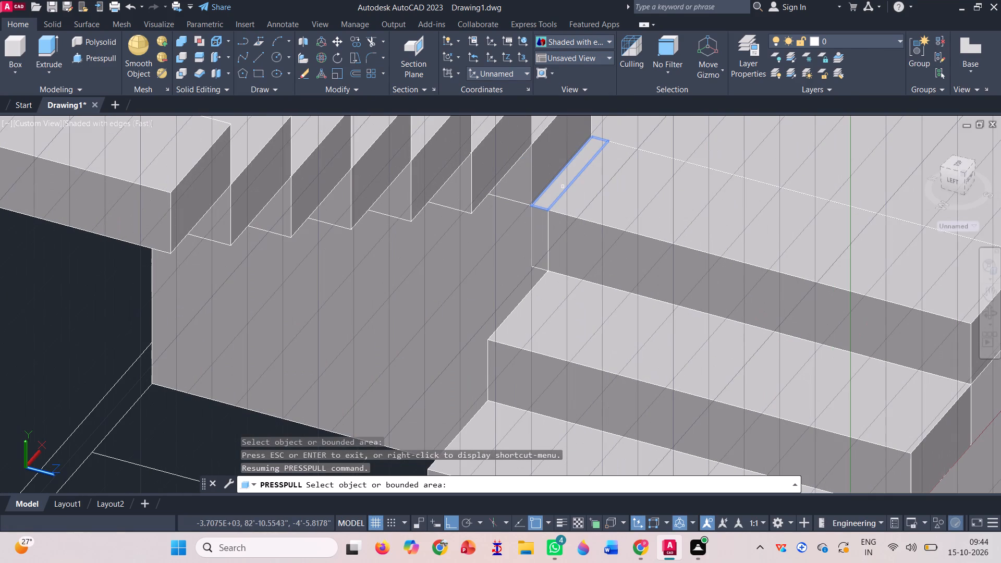
left_click(563, 186)
left_click(505, 285)
scroll(498, 271, "down", 1)
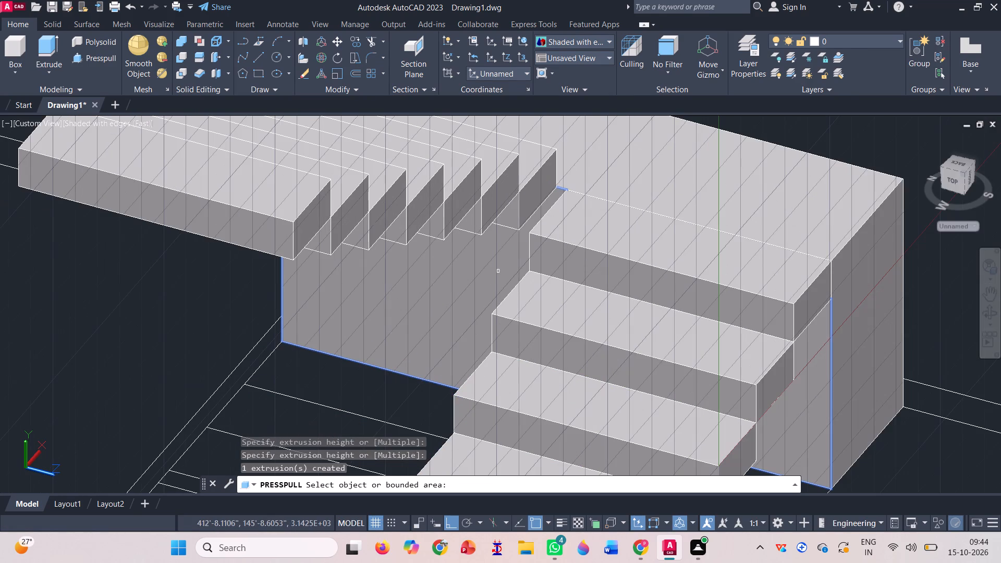
key("Escape")
Delete all seven step solids of the upper flight, working from a view of the staircase's back.
scroll(503, 194, "down", 2)
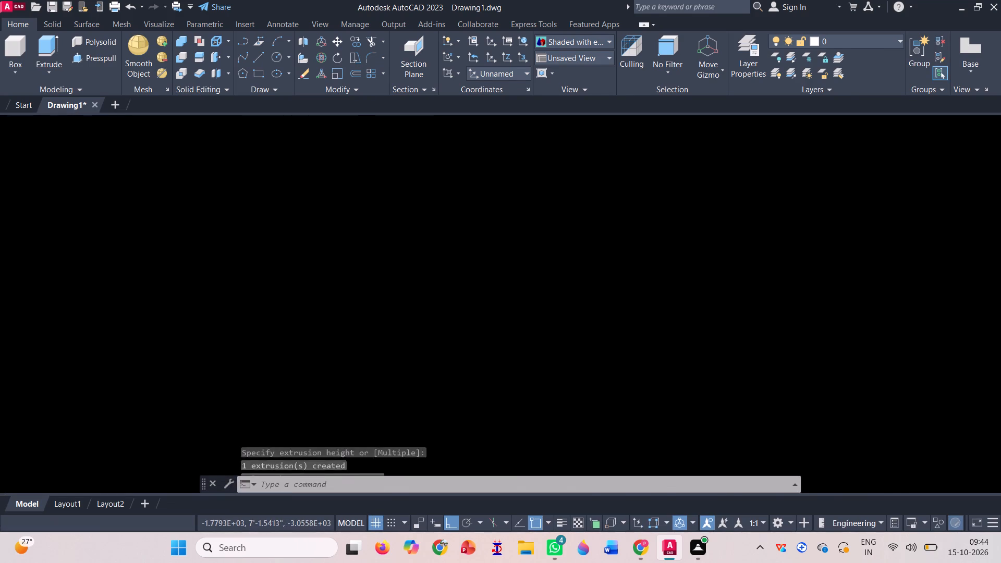
left_click(986, 309)
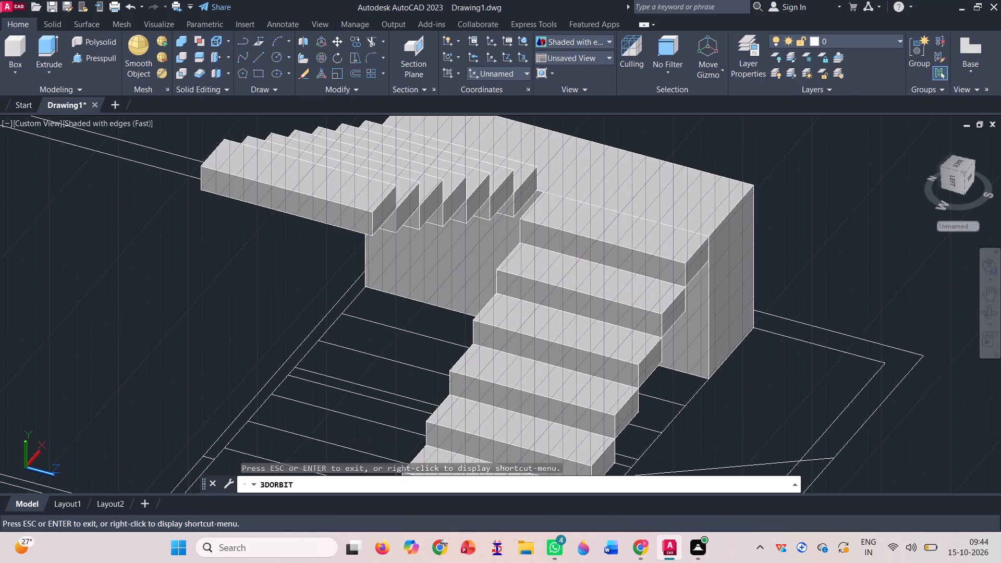
left_click_drag(829, 327, 562, 372)
scroll(548, 276, "down", 7)
left_click_drag(822, 347, 715, 300)
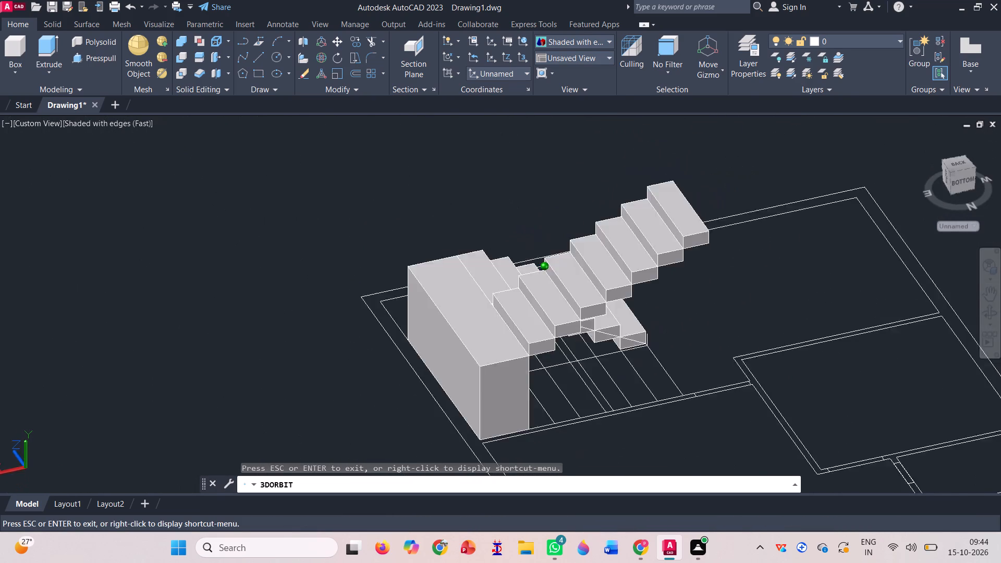
left_click_drag(715, 300, 665, 287)
key("Escape")
scroll(560, 236, "up", 2)
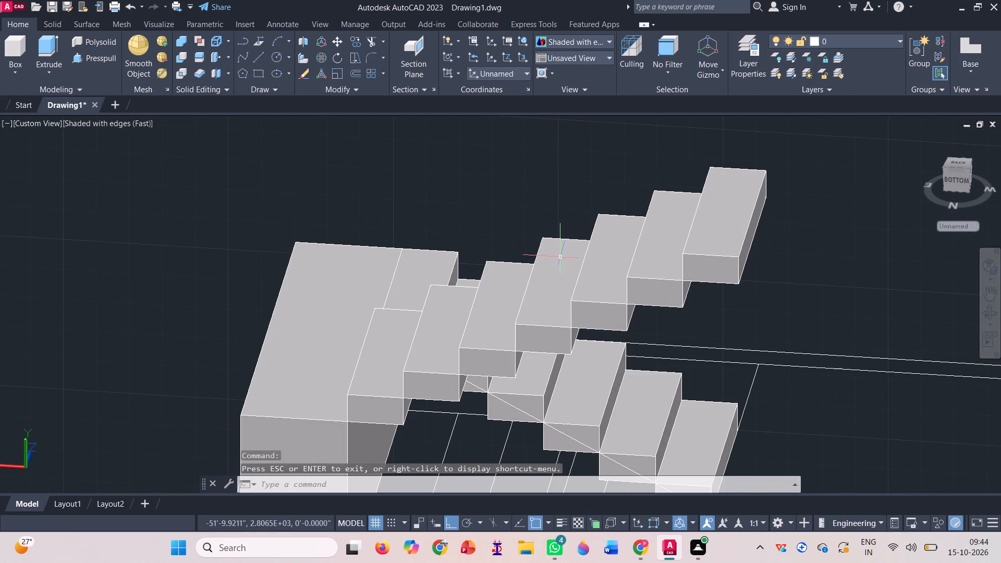
left_click(719, 248)
left_click(633, 277)
left_click(535, 302)
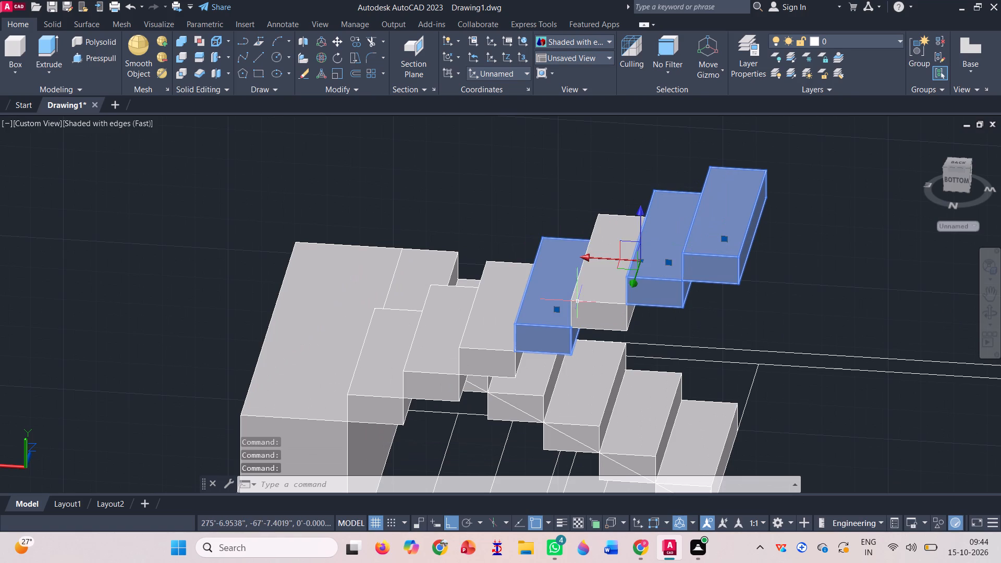
left_click(577, 299)
left_click(461, 321)
left_click(496, 332)
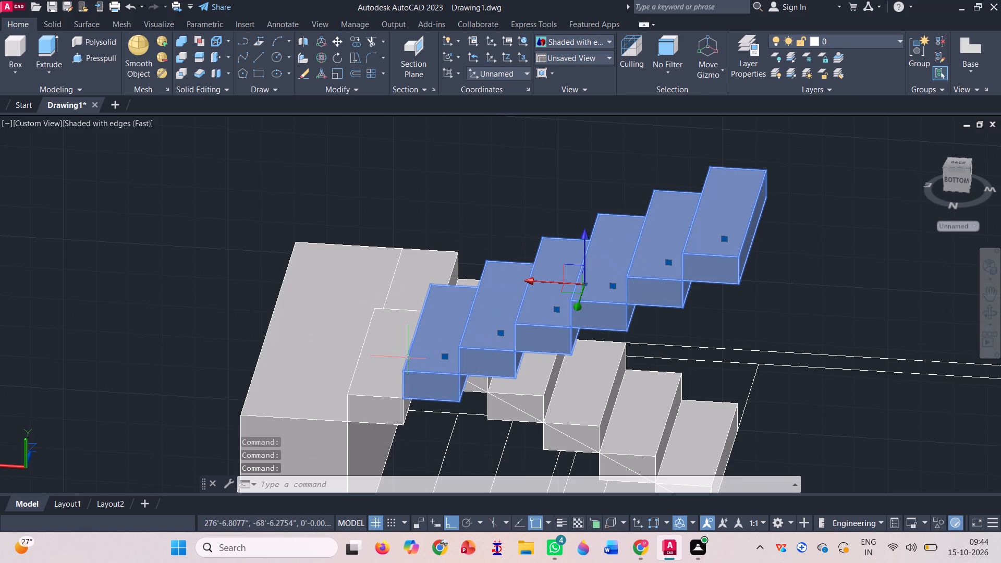
left_click(386, 356)
key("Delete")
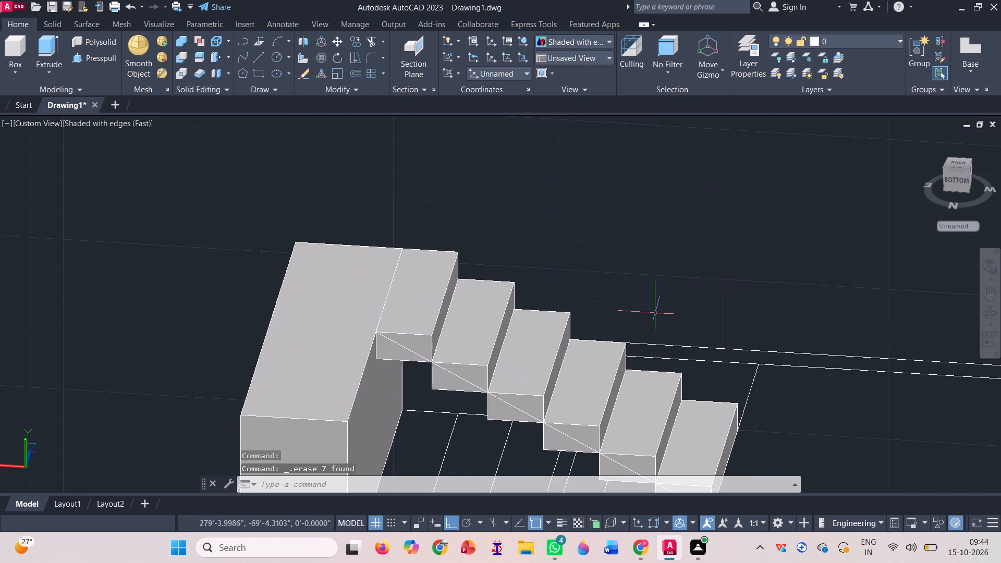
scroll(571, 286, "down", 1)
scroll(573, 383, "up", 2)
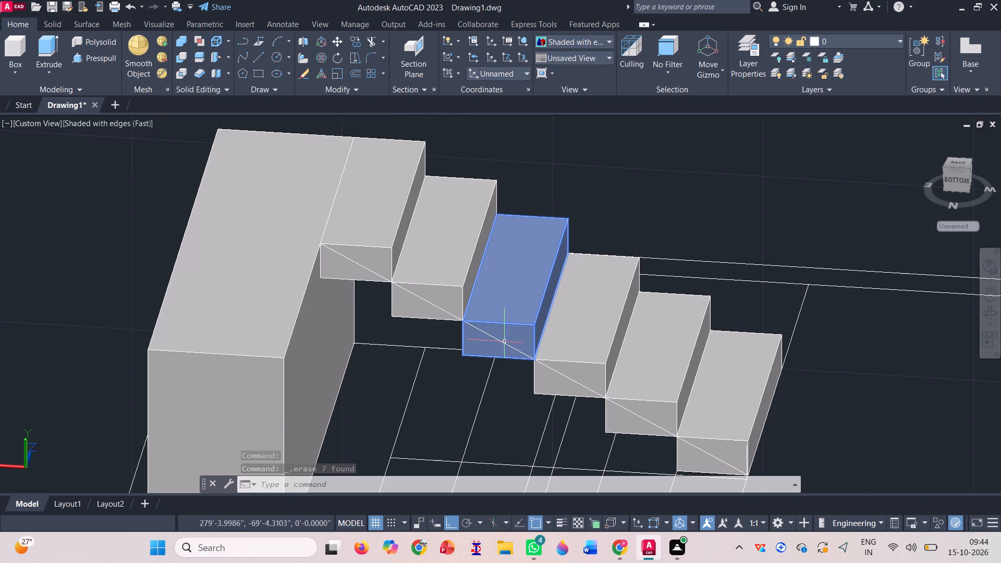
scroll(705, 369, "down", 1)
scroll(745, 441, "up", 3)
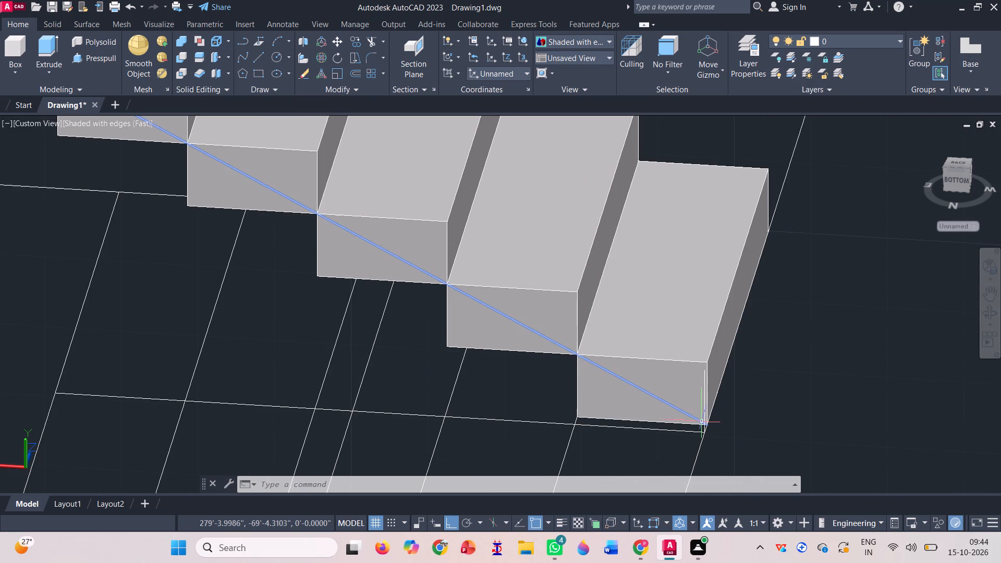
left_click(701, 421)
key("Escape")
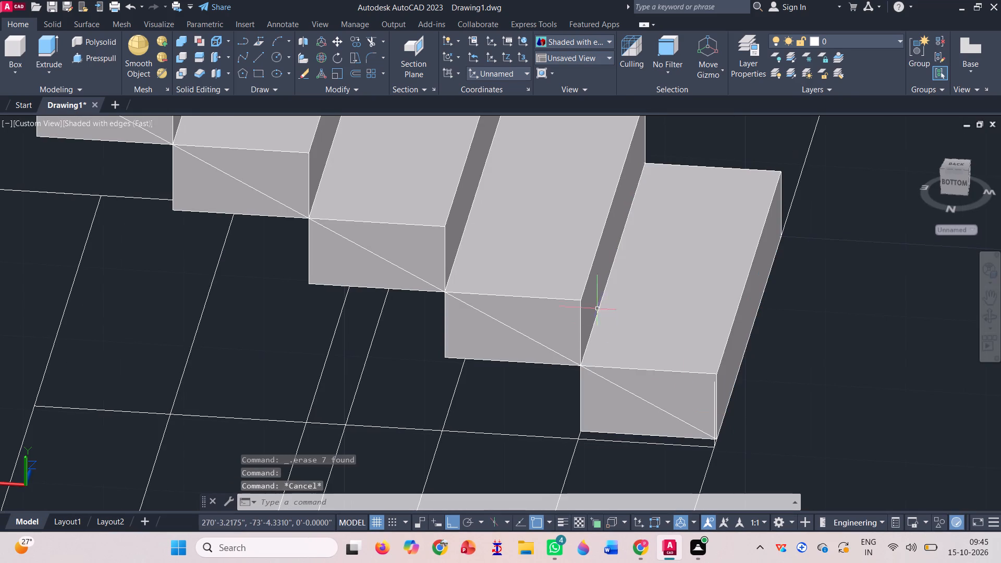
Copy the lower flight's lowest step from its bottom rear inner corner to the landing's top front corner, starting a new upper flight.
scroll(596, 303, "down", 1)
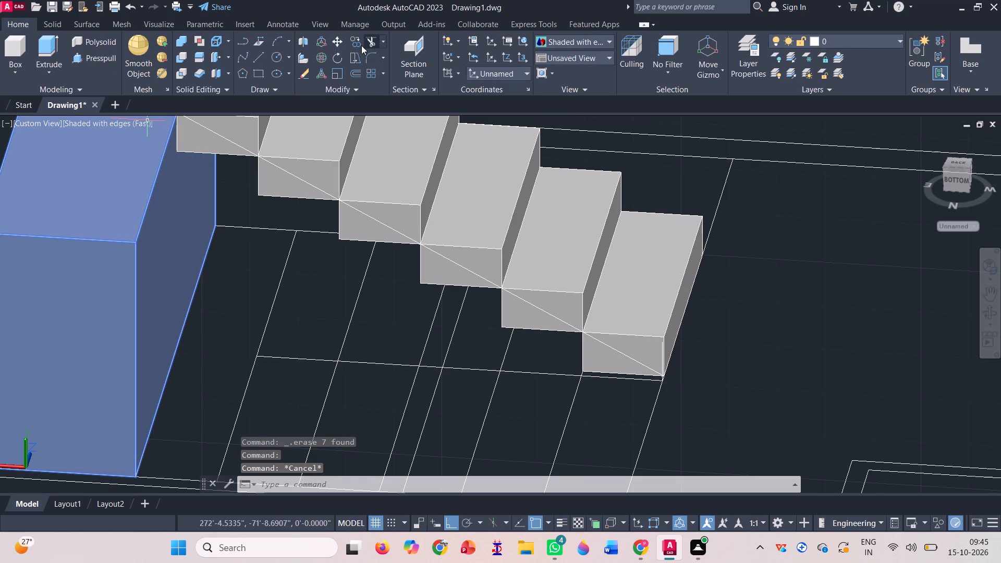
left_click(355, 41)
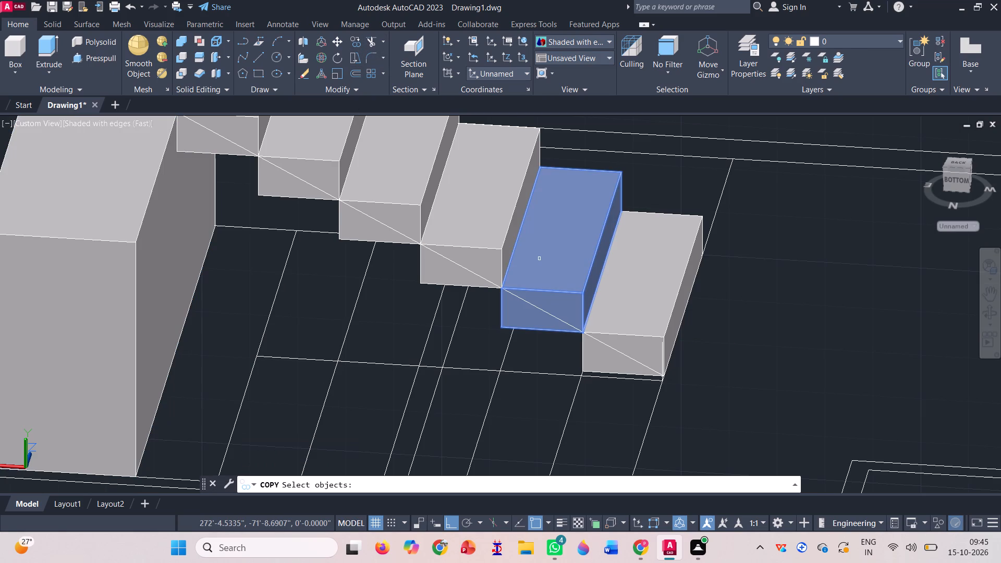
left_click(622, 299)
key("space")
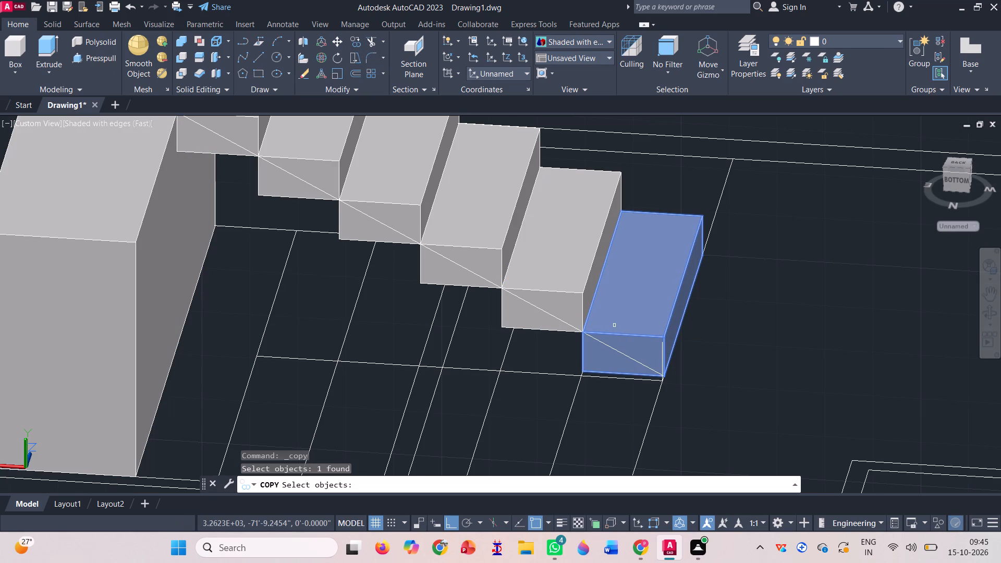
scroll(602, 364, "up", 3)
scroll(542, 389, "up", 3)
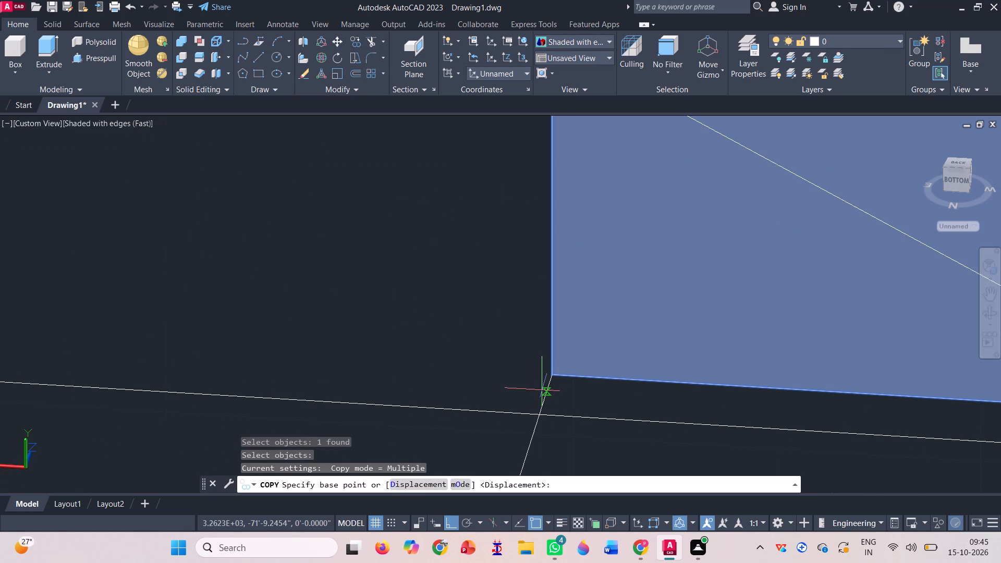
left_click(551, 373)
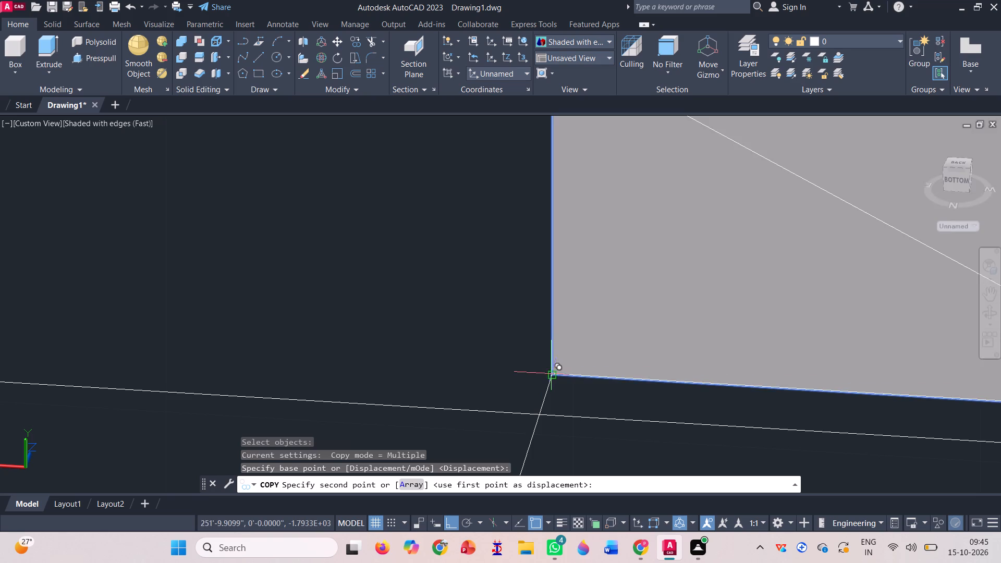
scroll(677, 232, "down", 6)
scroll(460, 237, "down", 2)
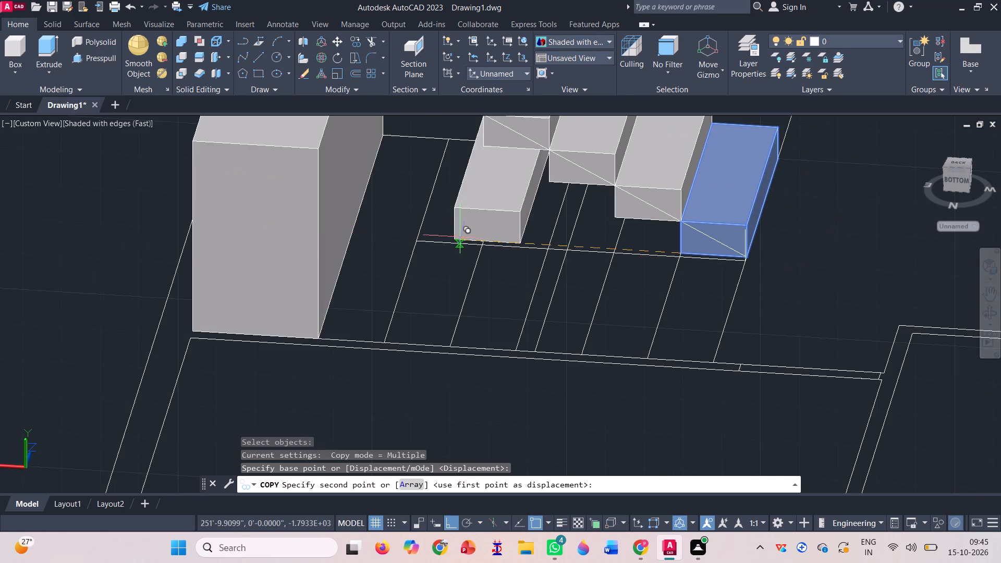
scroll(367, 176, "up", 7)
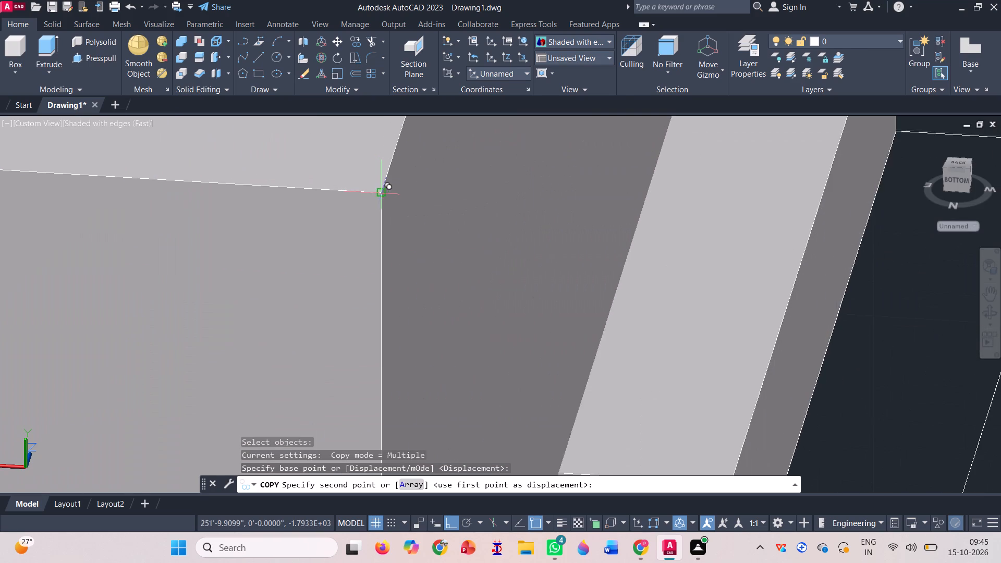
left_click(381, 189)
Place copies of the step as the upper flight's second, third and fourth steps, each on the previous step's top front corner, turning Ortho off.
scroll(398, 254, "down", 3)
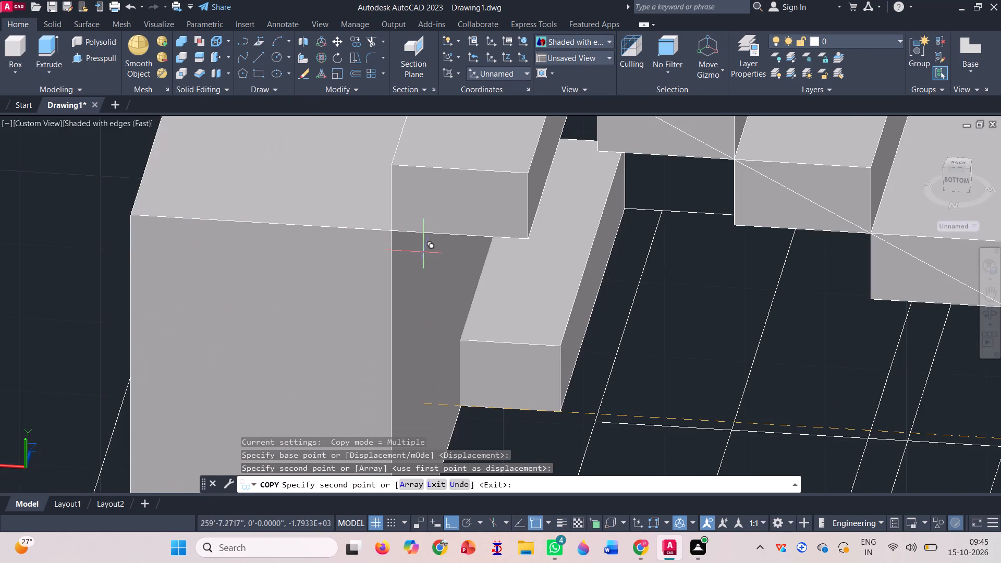
scroll(486, 222, "down", 3)
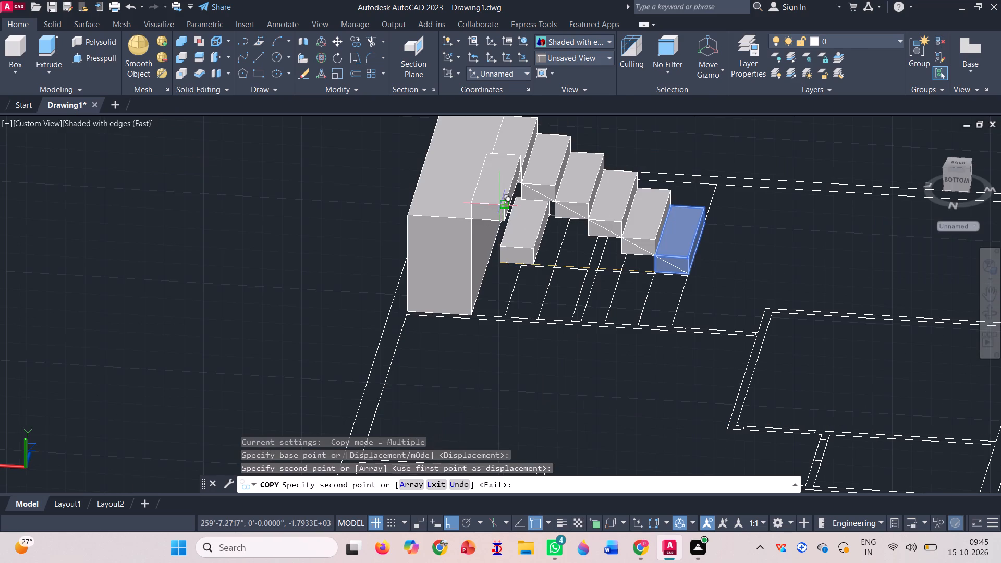
scroll(500, 205, "up", 5)
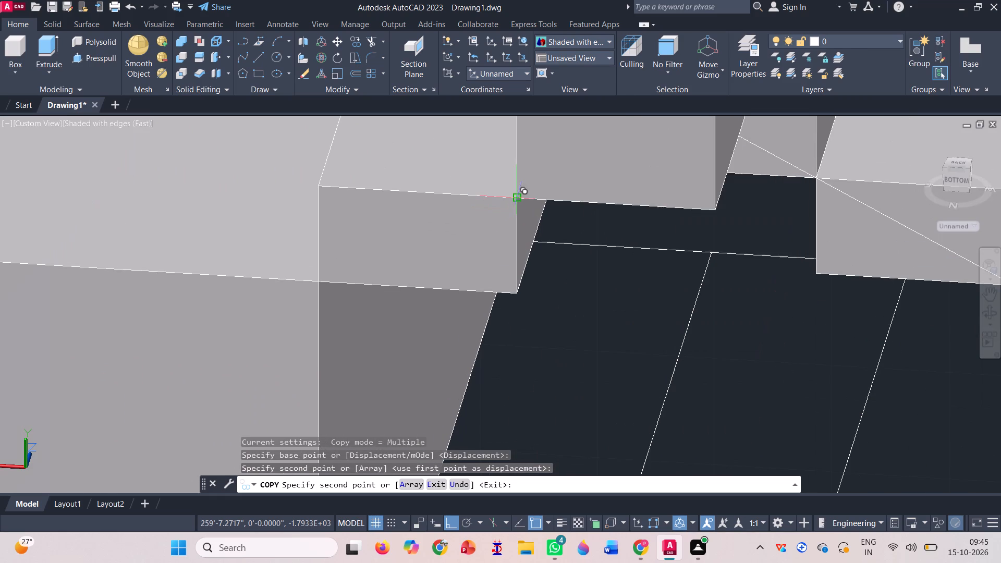
left_click(516, 194)
scroll(470, 242, "down", 3)
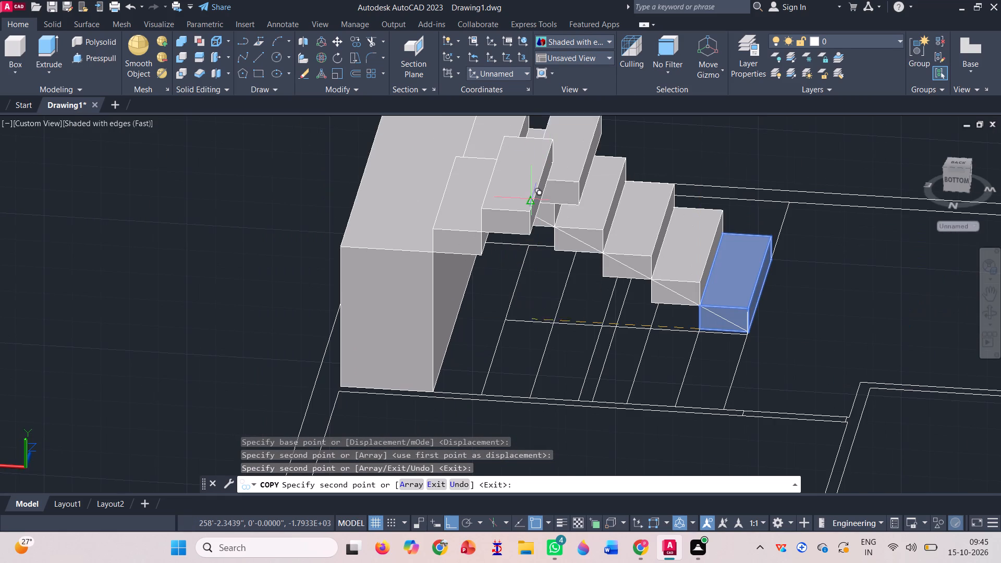
key("F8")
scroll(525, 210, "up", 3)
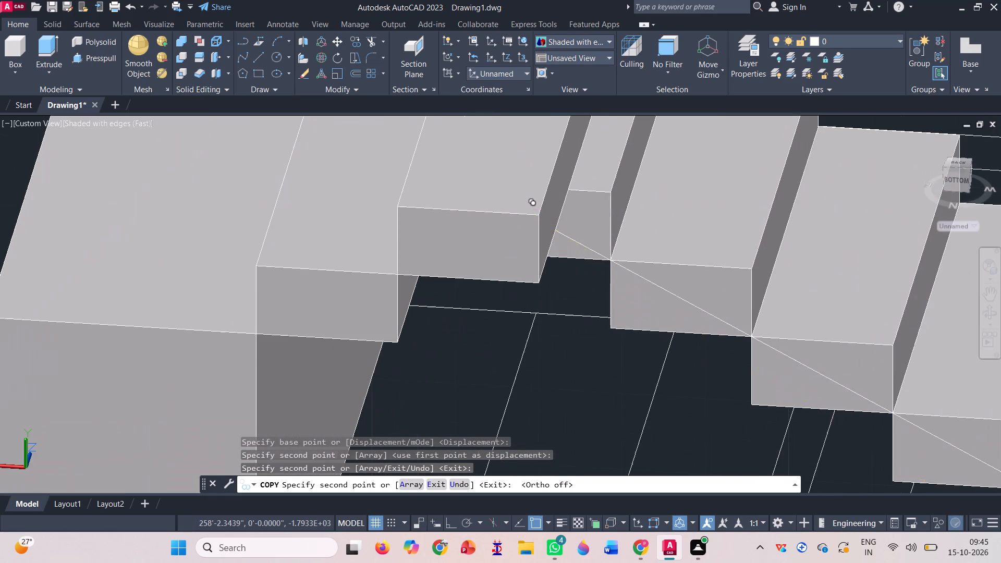
left_click(540, 214)
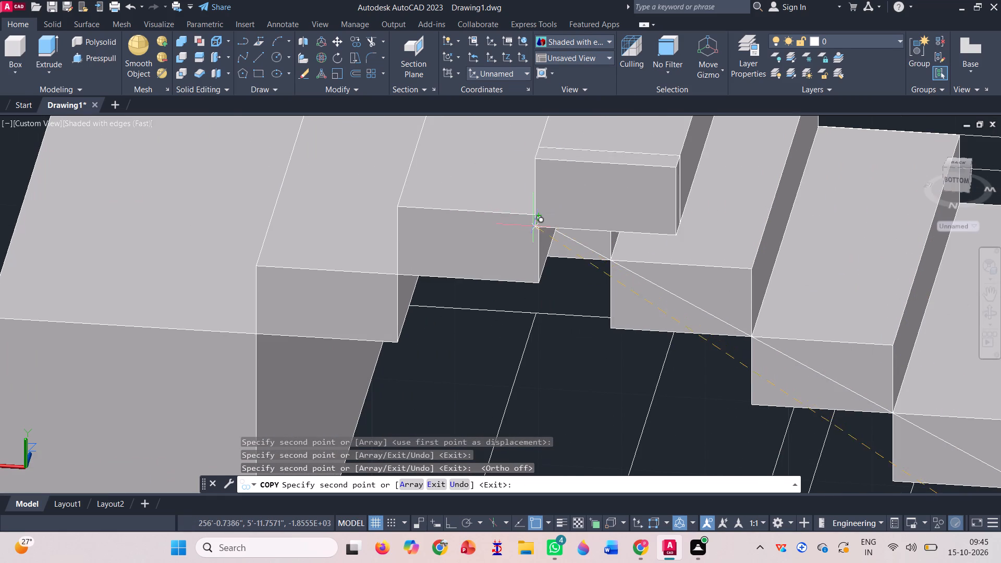
scroll(480, 305, "down", 2)
scroll(550, 266, "up", 2)
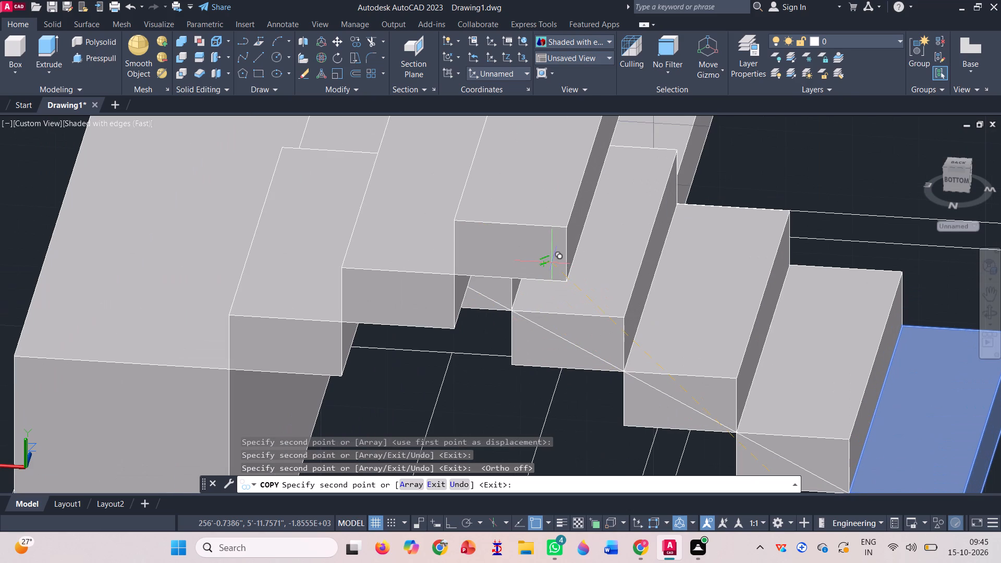
left_click(568, 225)
Continue placing copies up to the upper flight's eighth step, each on the preceding step's top front corner, and finish copying.
scroll(469, 386, "down", 2)
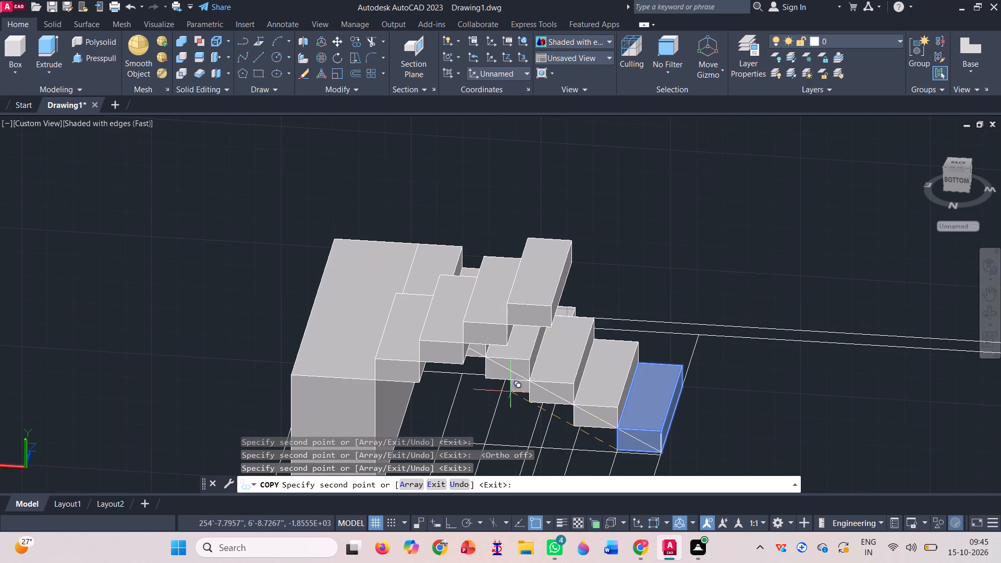
scroll(535, 309, "up", 3)
left_click(580, 297)
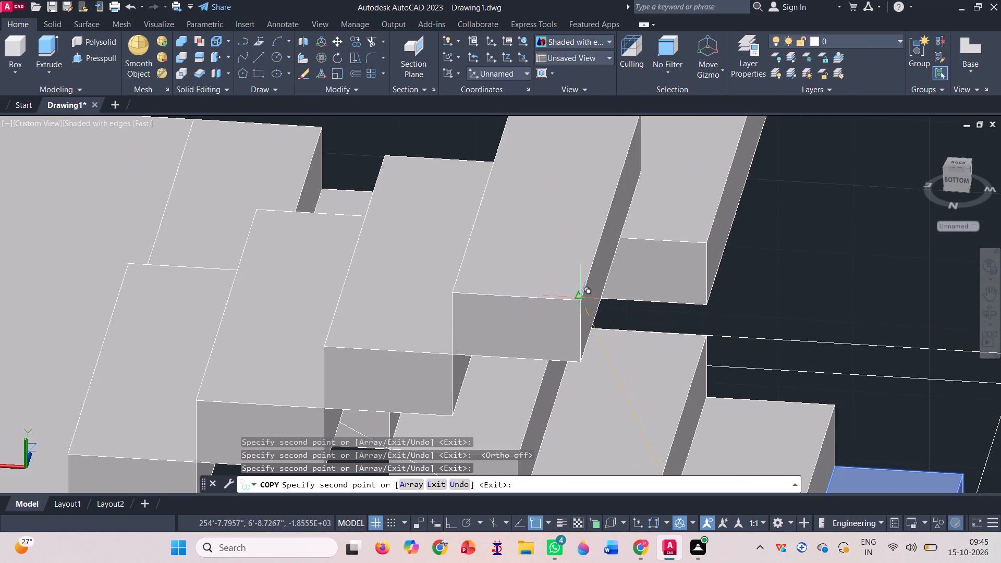
scroll(539, 399, "down", 2)
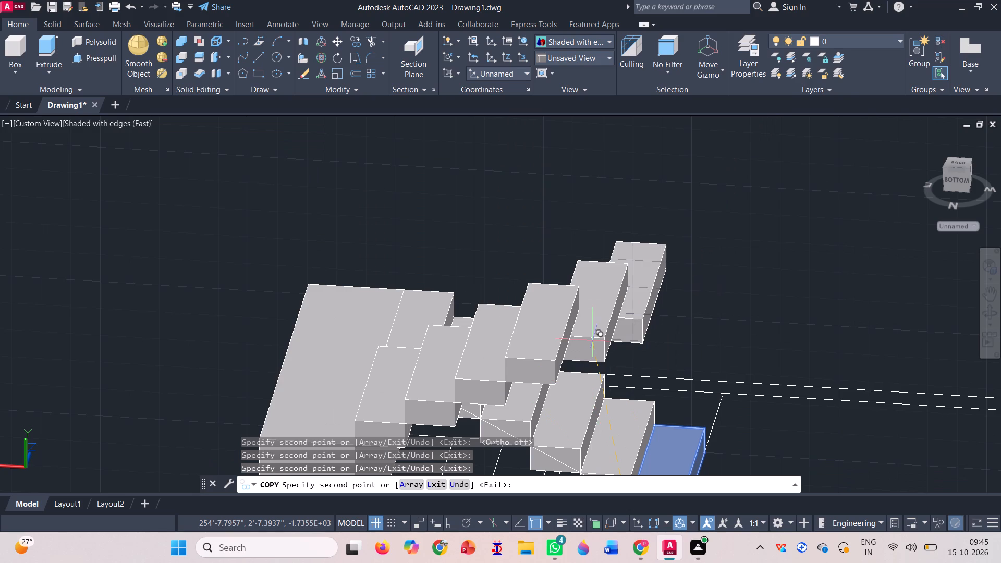
scroll(603, 382, "up", 2)
scroll(460, 322, "up", 3)
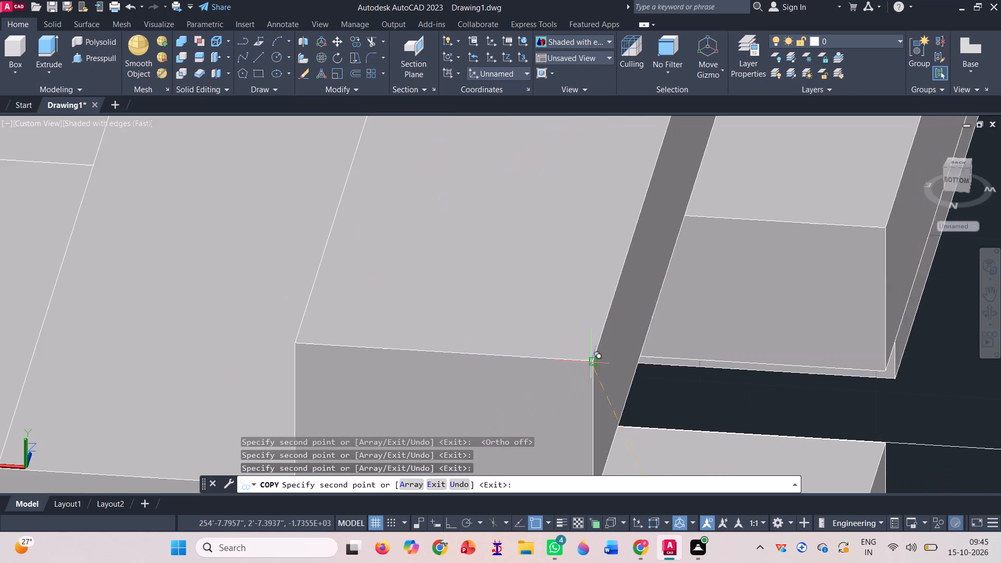
left_click(593, 359)
scroll(499, 382, "down", 3)
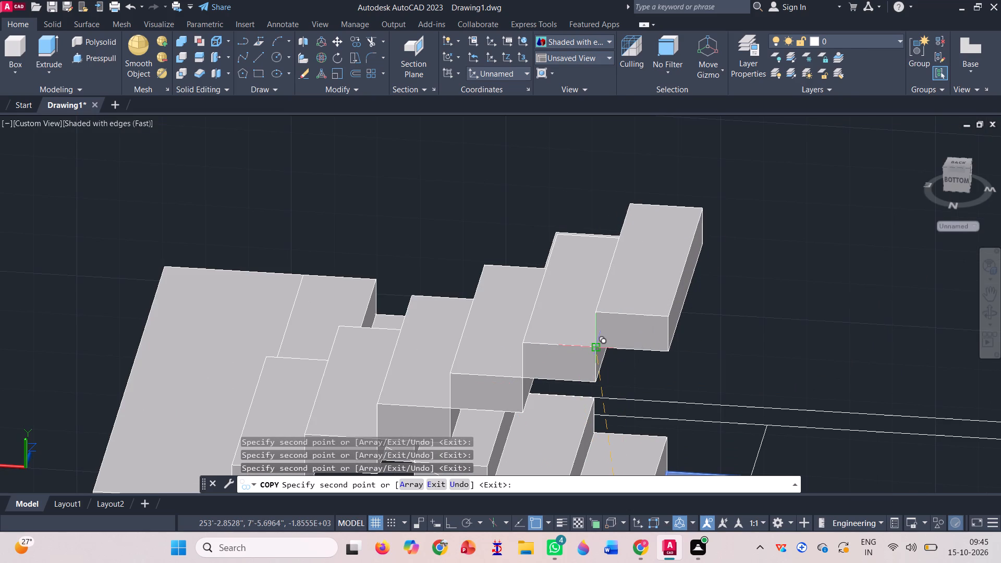
left_click(597, 345)
scroll(491, 353, "down", 2)
scroll(555, 340, "up", 3)
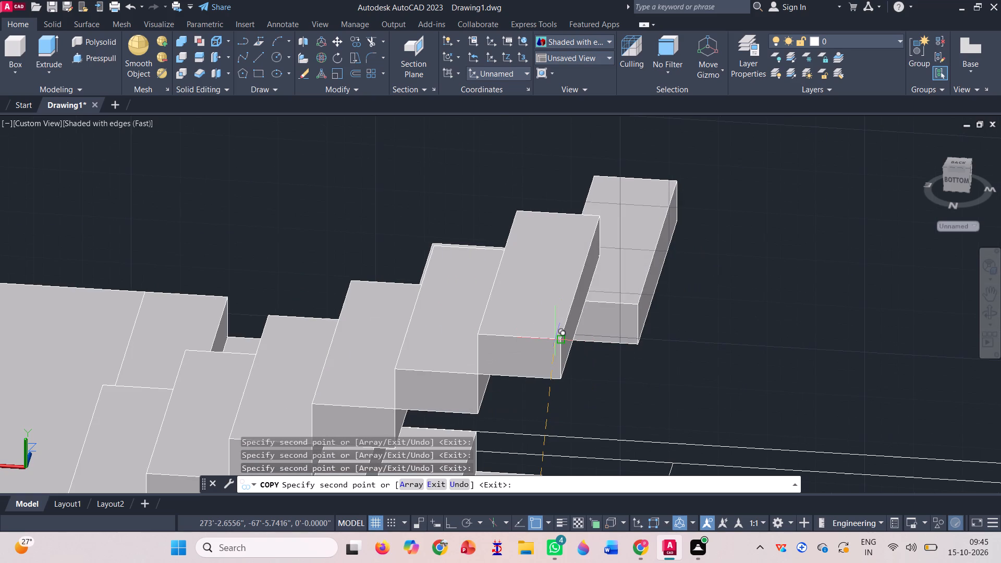
left_click(559, 336)
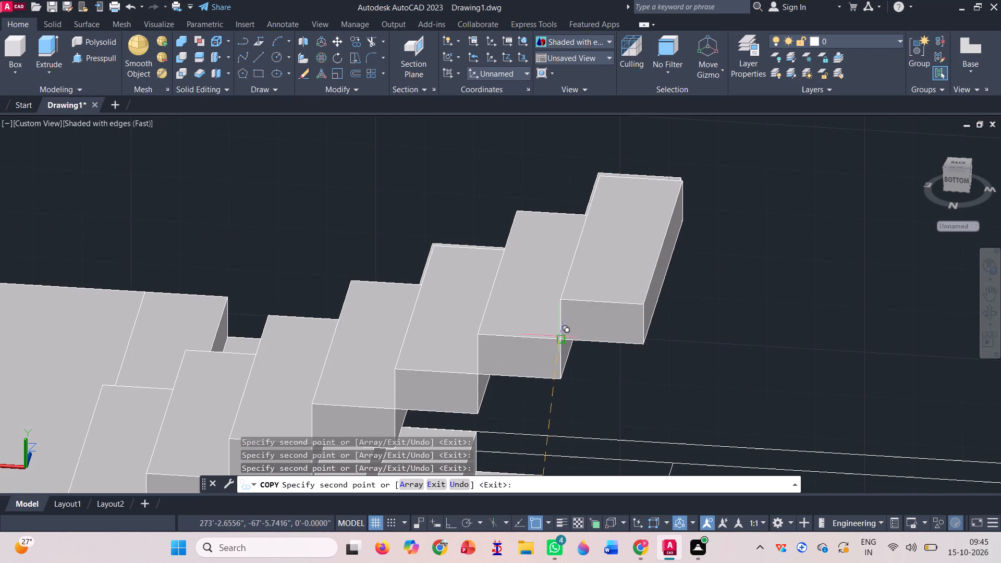
scroll(548, 364, "down", 3)
scroll(570, 352, "up", 3)
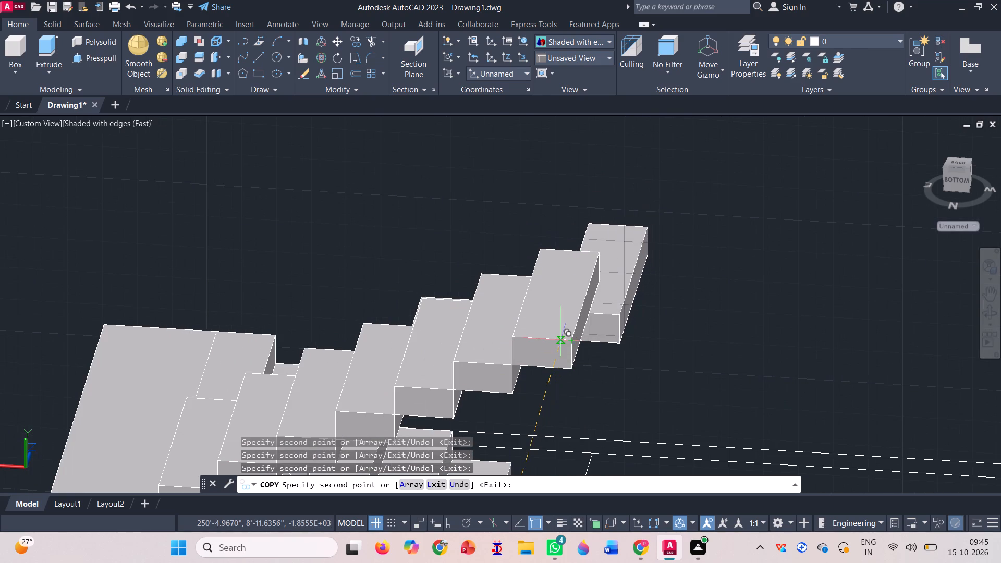
scroll(570, 342, "up", 4)
left_click(570, 342)
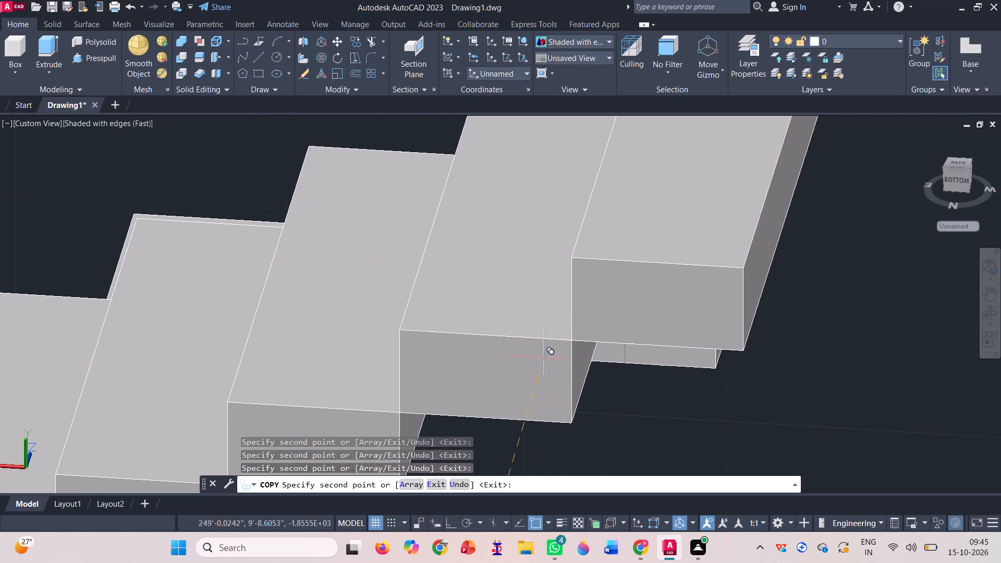
key("space")
Delete the stray step copy standing apart beside the outer side of the lower flight.
scroll(528, 341, "down", 3)
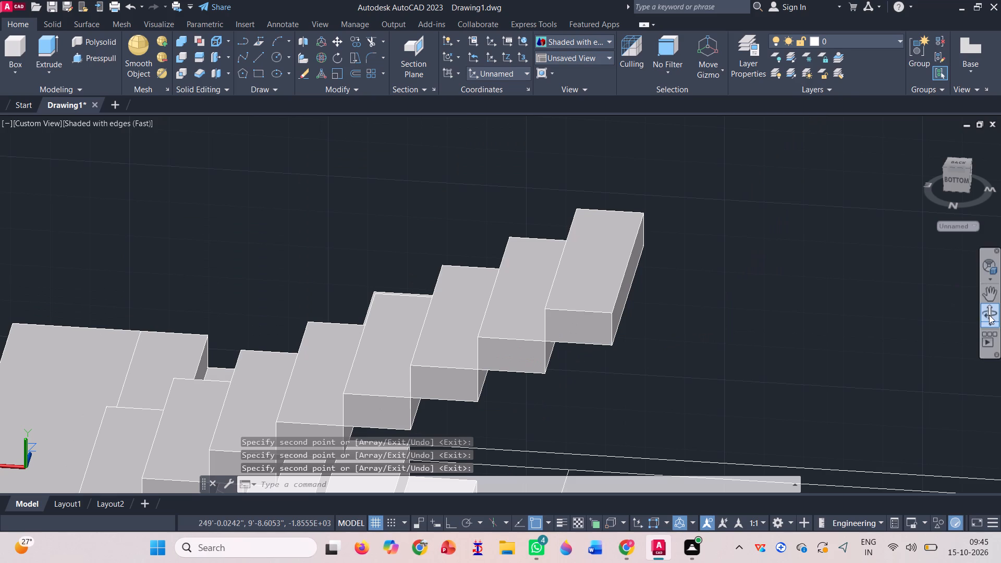
left_click(993, 314)
left_click_drag(778, 365, 643, 366)
scroll(633, 207, "down", 5)
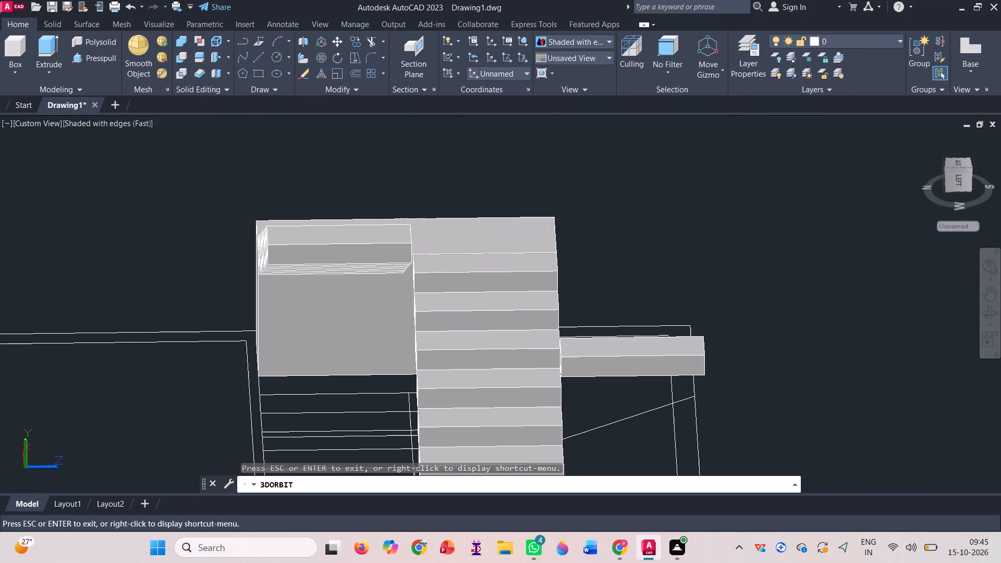
key("Escape")
left_click(649, 359)
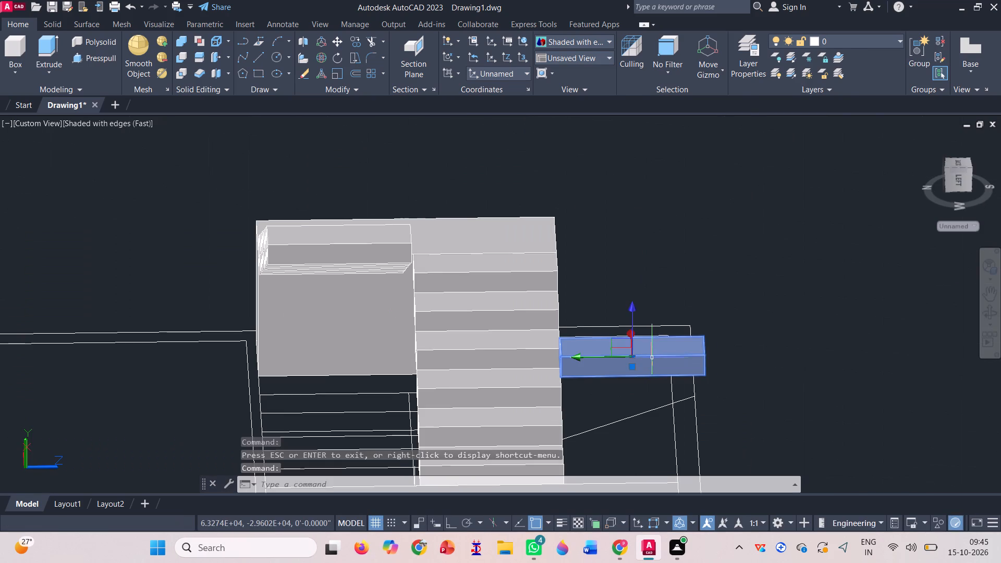
key("Delete")
Examine the rebuilt staircase from several sides, checking both flights and the landing against the floor plan.
scroll(588, 207, "down", 2)
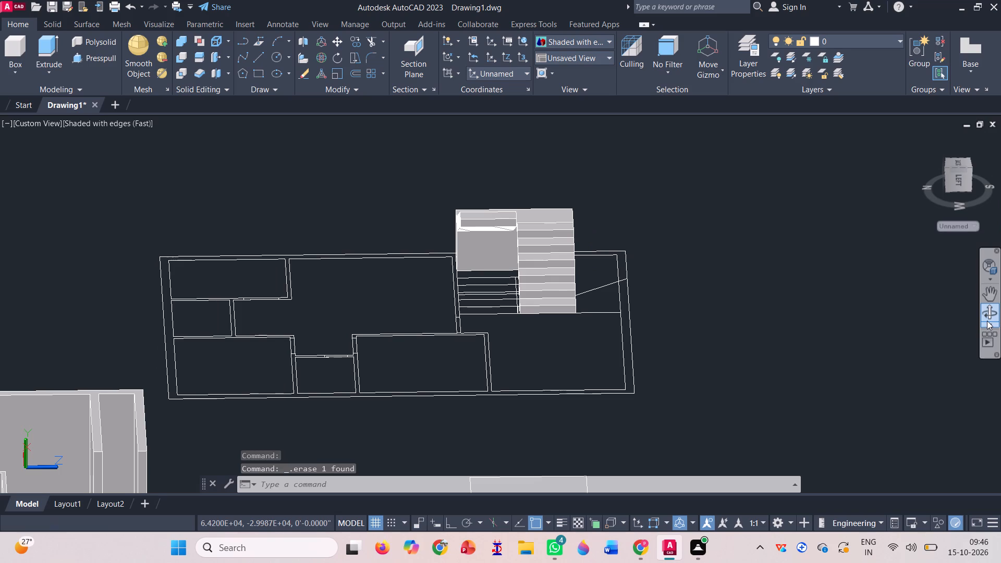
left_click(992, 305)
left_click_drag(718, 320, 696, 332)
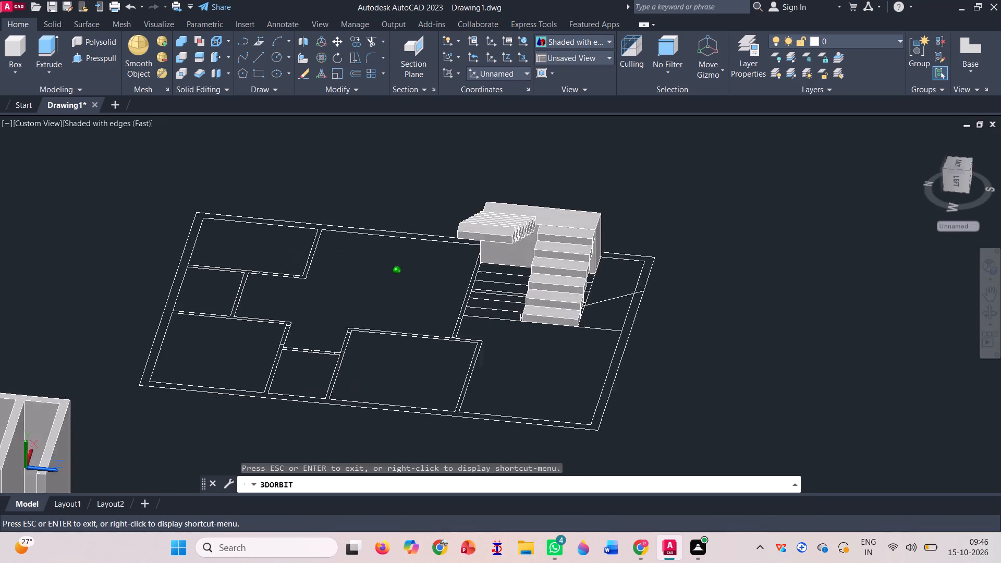
left_click_drag(696, 332, 567, 299)
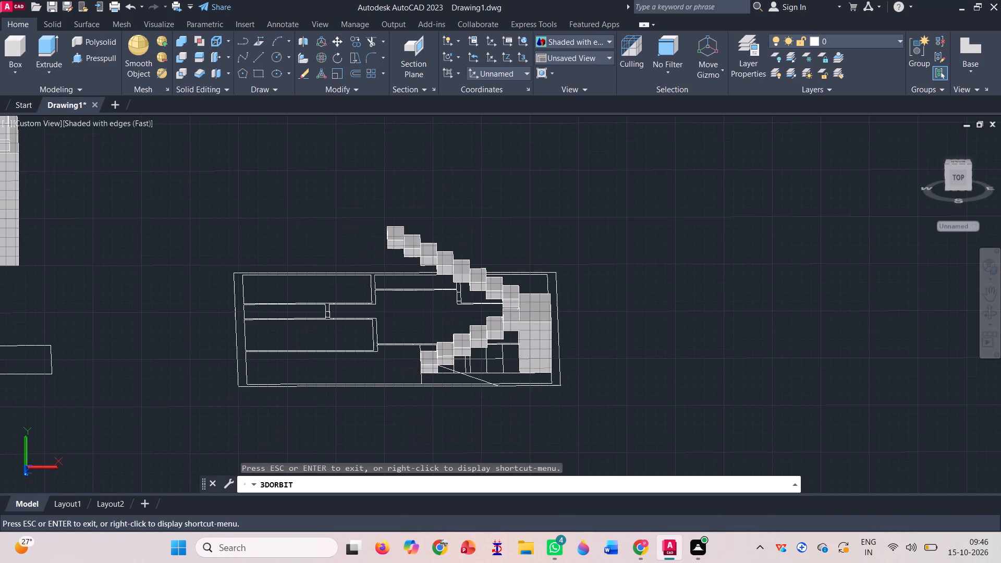
scroll(538, 332, "up", 7)
left_click_drag(760, 353, 653, 406)
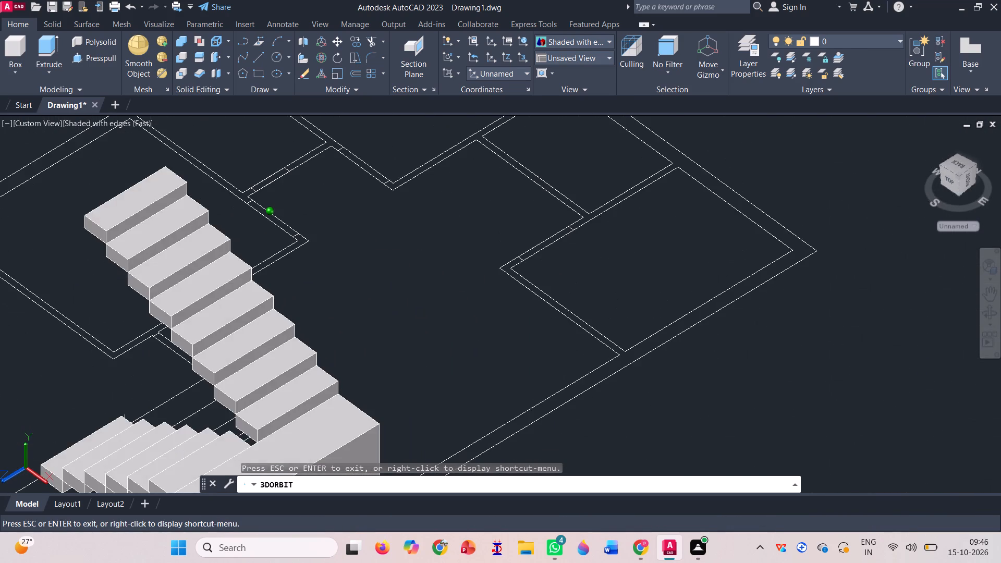
left_click_drag(653, 406, 451, 354)
scroll(498, 266, "down", 8)
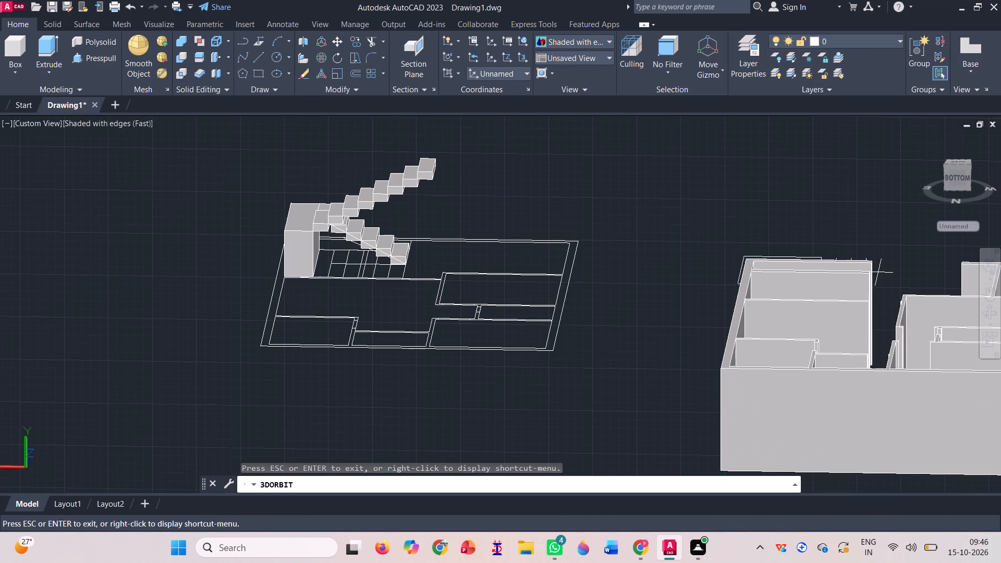
key("Escape")
Start a Move with the landing, the lower flight's top step and all eight upper-flight steps selected.
scroll(353, 245, "up", 2)
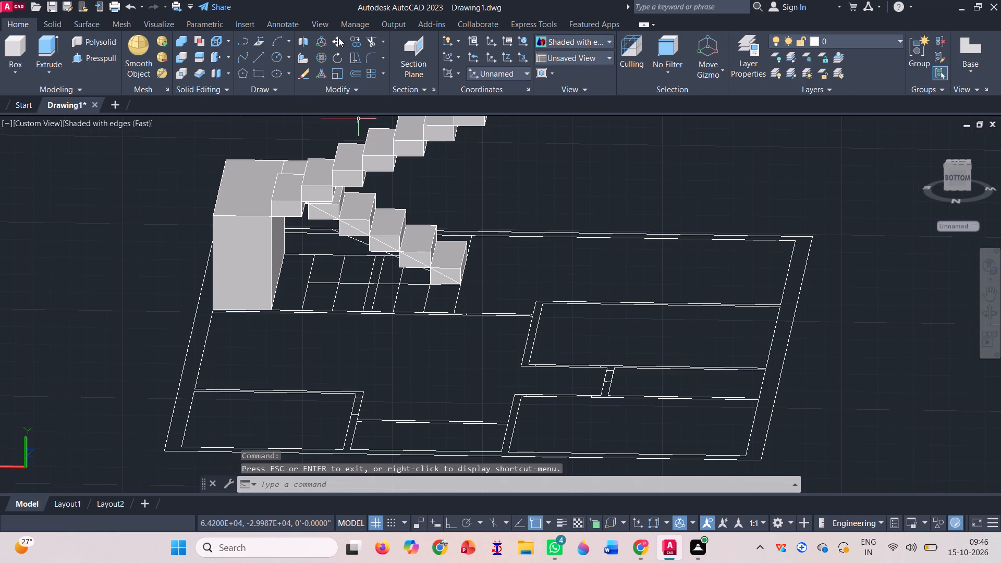
left_click(338, 38)
left_click(251, 219)
scroll(289, 160, "up", 3)
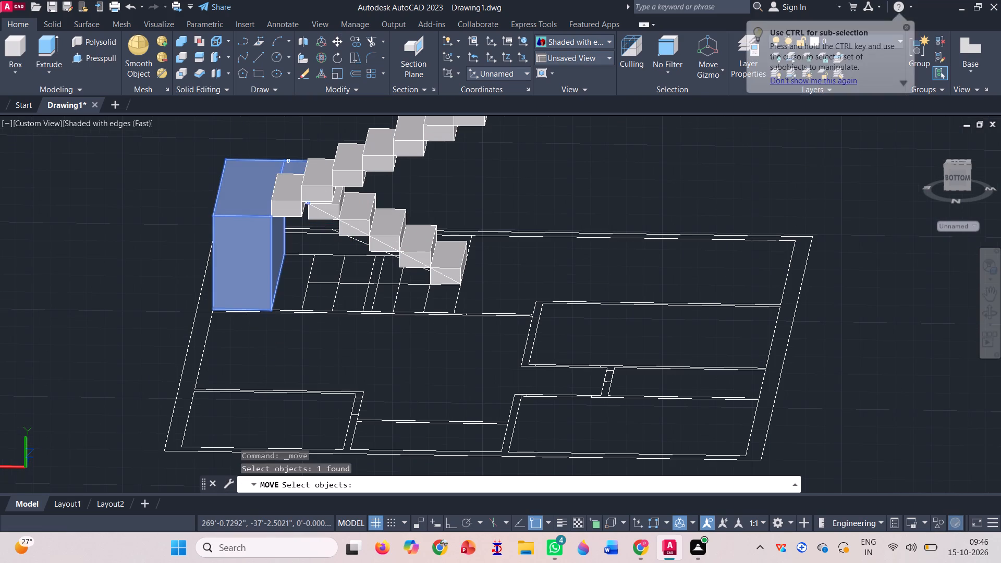
left_click(310, 177)
left_click(292, 226)
left_click(340, 200)
left_click(460, 172)
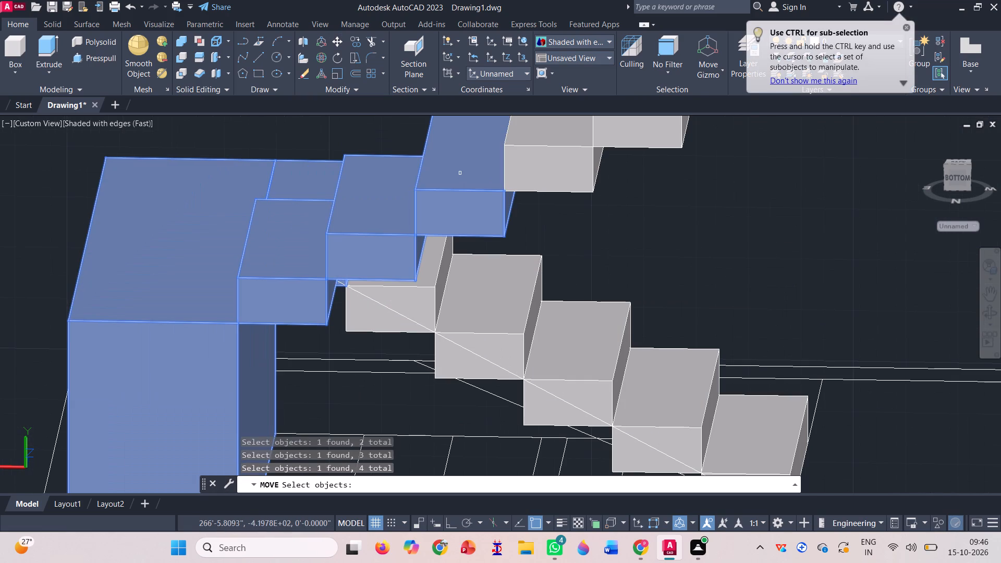
left_click(570, 156)
left_click(636, 123)
scroll(686, 217, "down", 3)
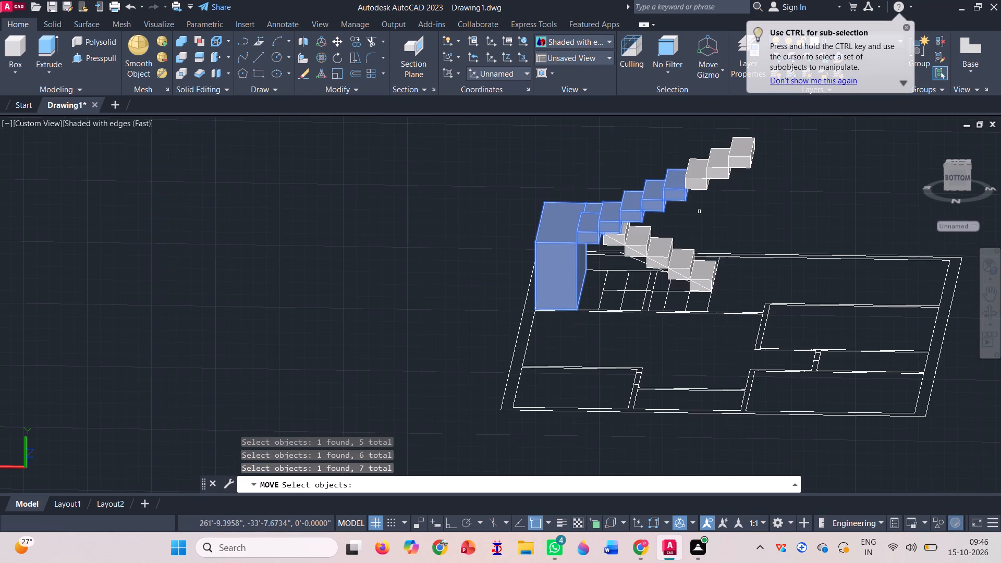
scroll(726, 136, "up", 2)
left_click(769, 190)
left_click(729, 198)
left_click(664, 218)
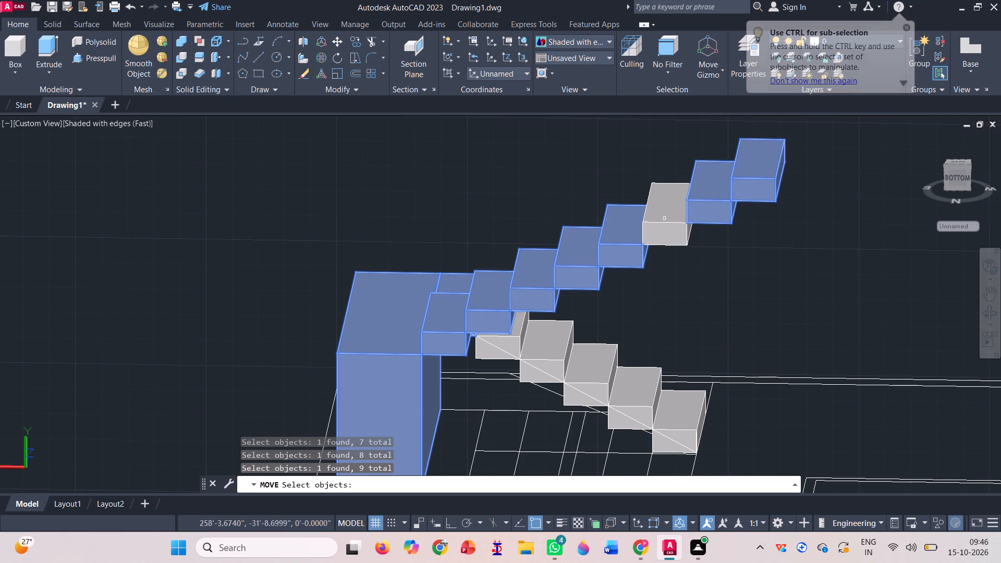
Add the lower flight's remaining steps to the Move selection and move the staircase from its bottom step's corner to open space beside the floor plan.
scroll(692, 405, "up", 1)
left_click(692, 405)
left_click(618, 383)
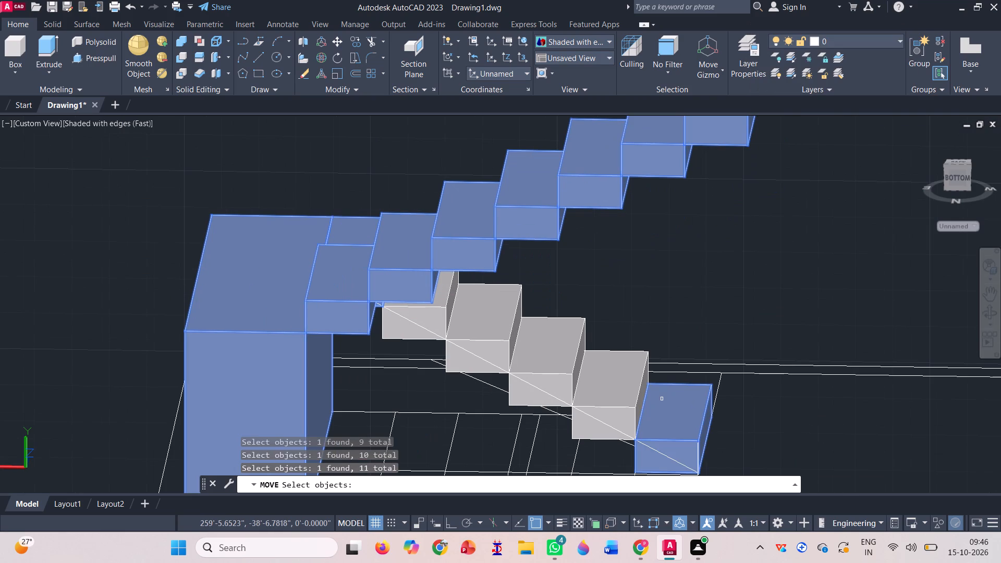
left_click(507, 346)
left_click(538, 344)
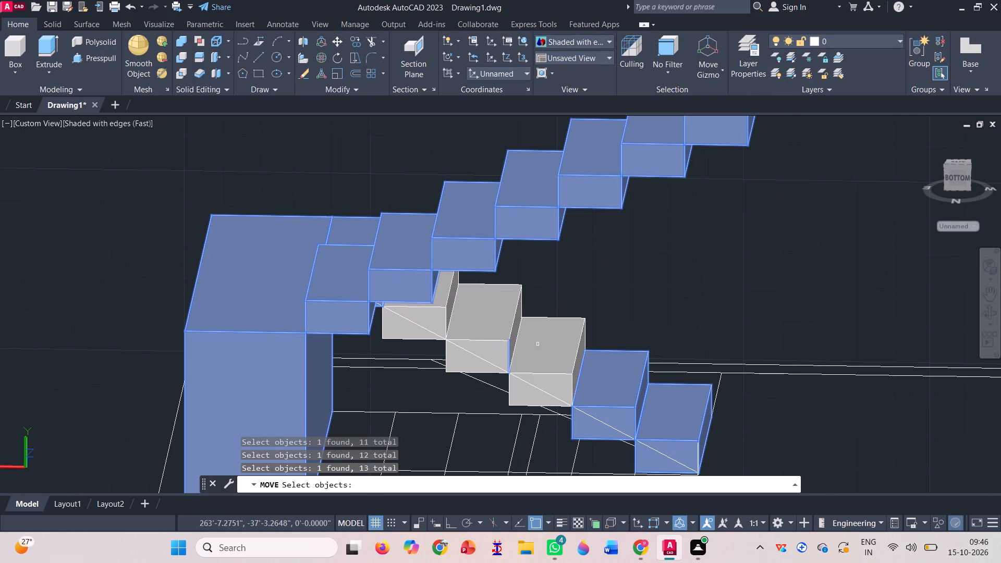
left_click(497, 316)
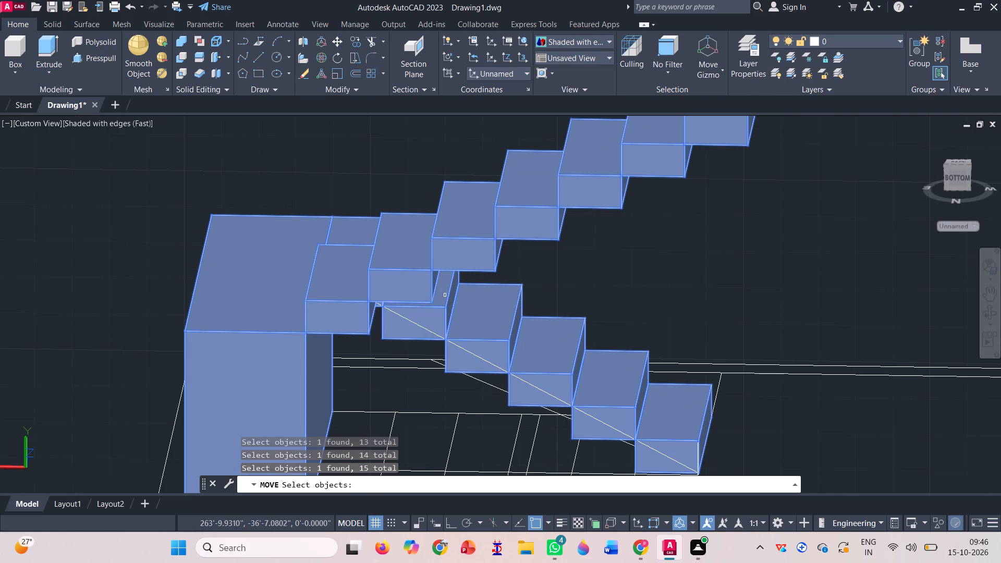
left_click(445, 295)
scroll(542, 339, "down", 1)
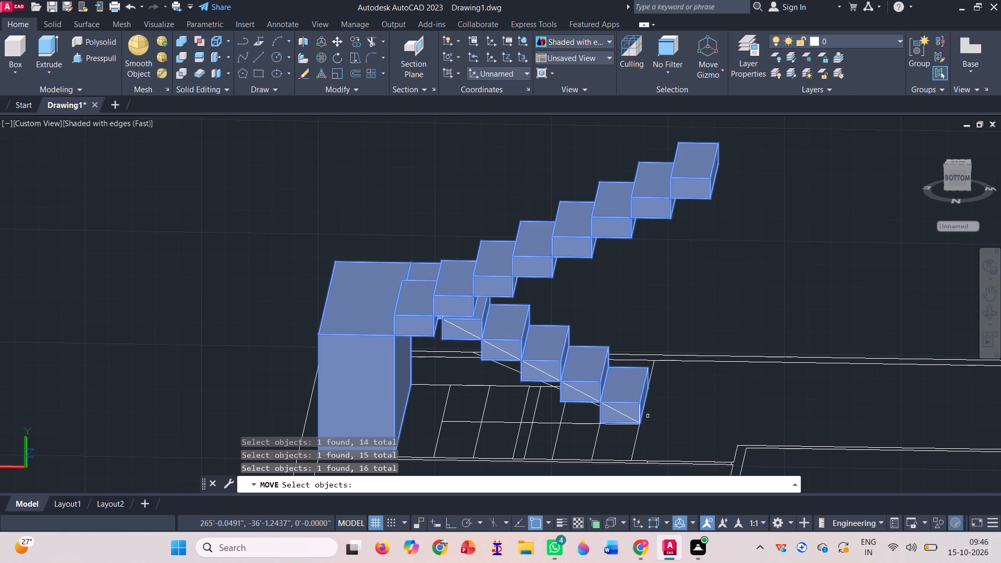
left_click(987, 313)
left_click_drag(754, 398, 642, 416)
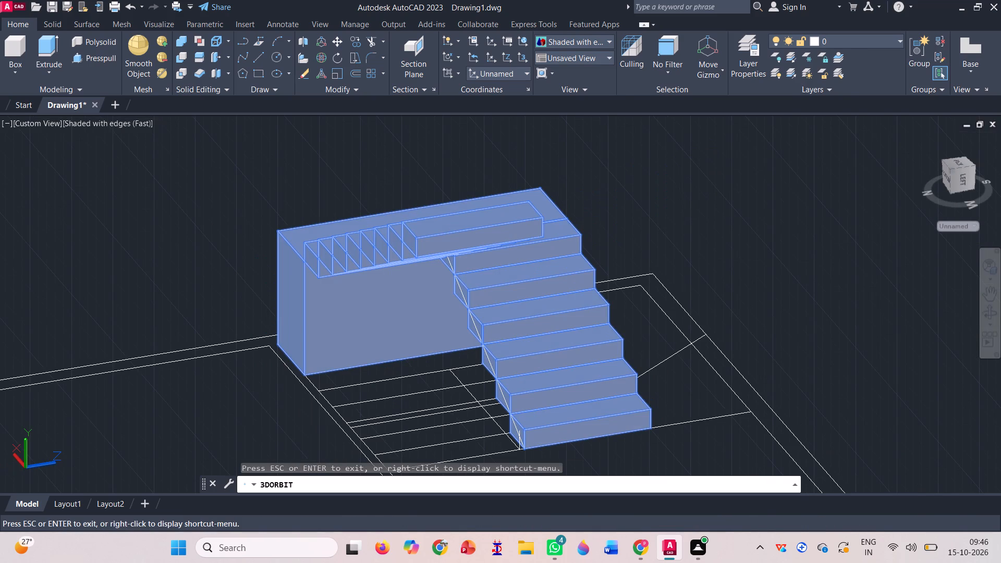
key("space")
type("m")
key("space")
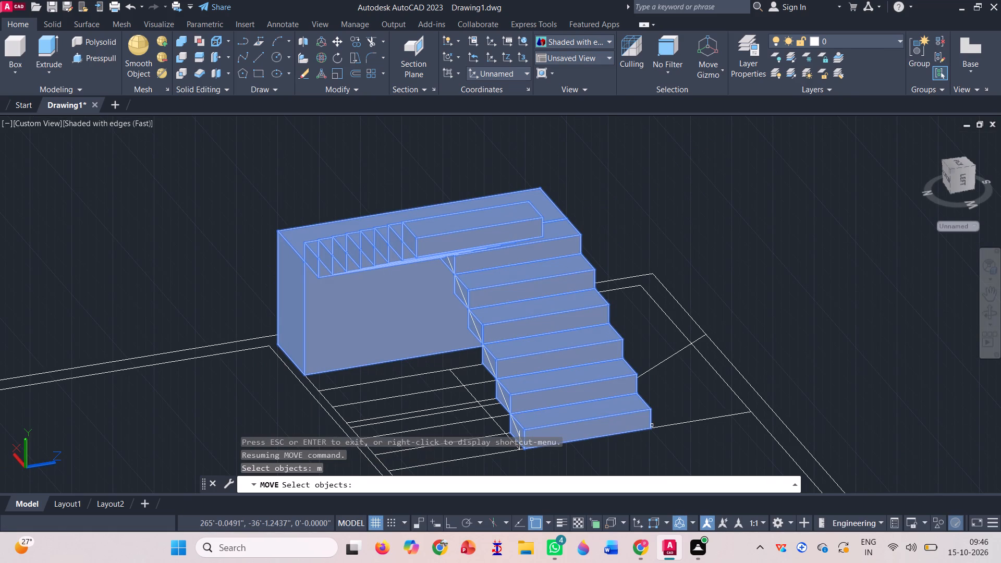
left_click(640, 411)
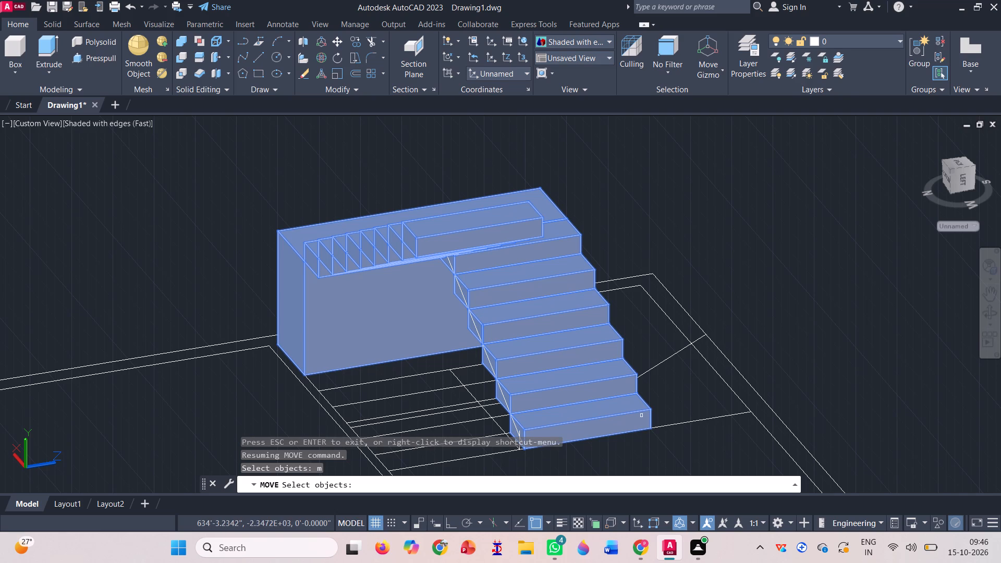
key("space")
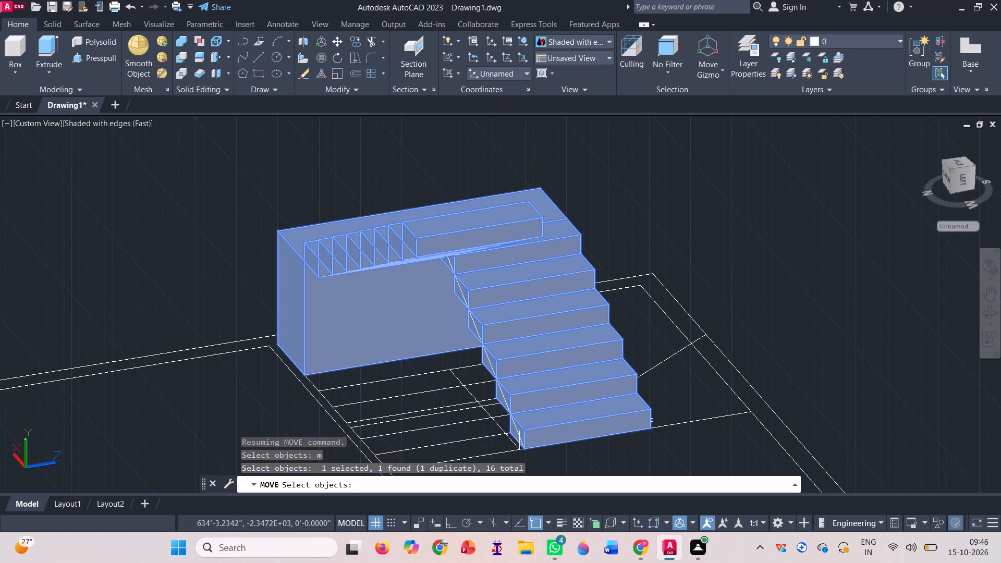
key("space")
left_click(653, 431)
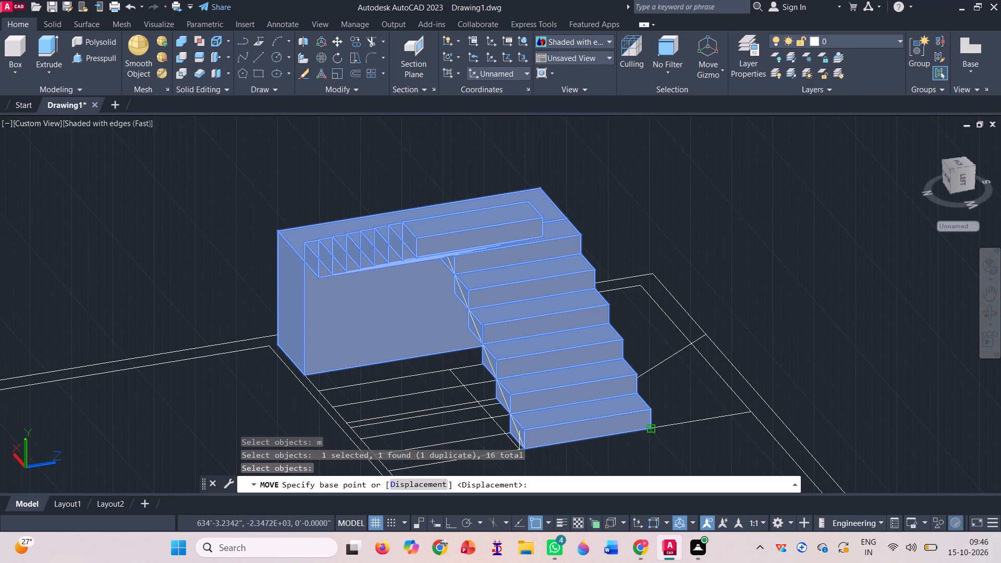
scroll(437, 263, "down", 2)
left_click(751, 356)
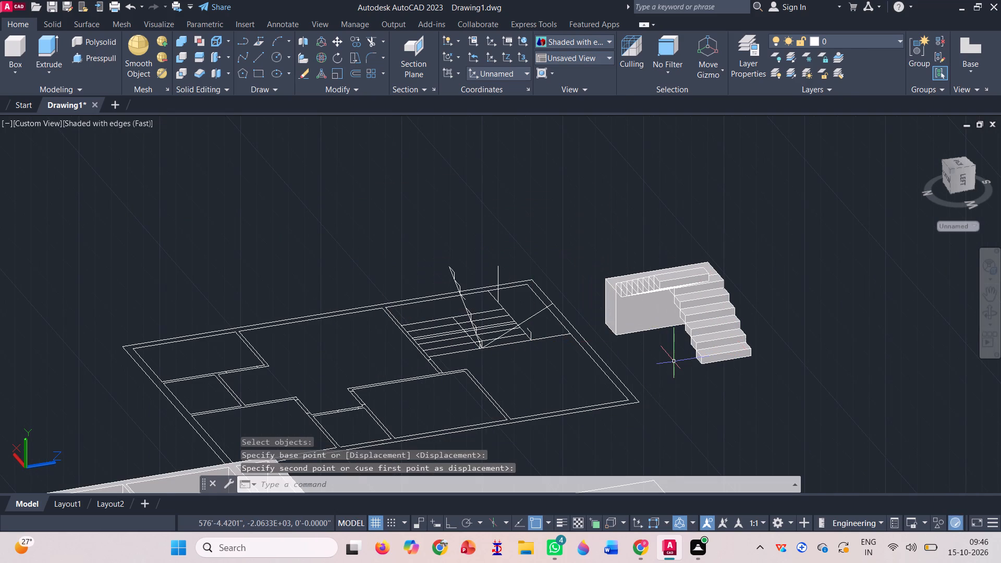
scroll(647, 264, "up", 3)
scroll(559, 272, "down", 3)
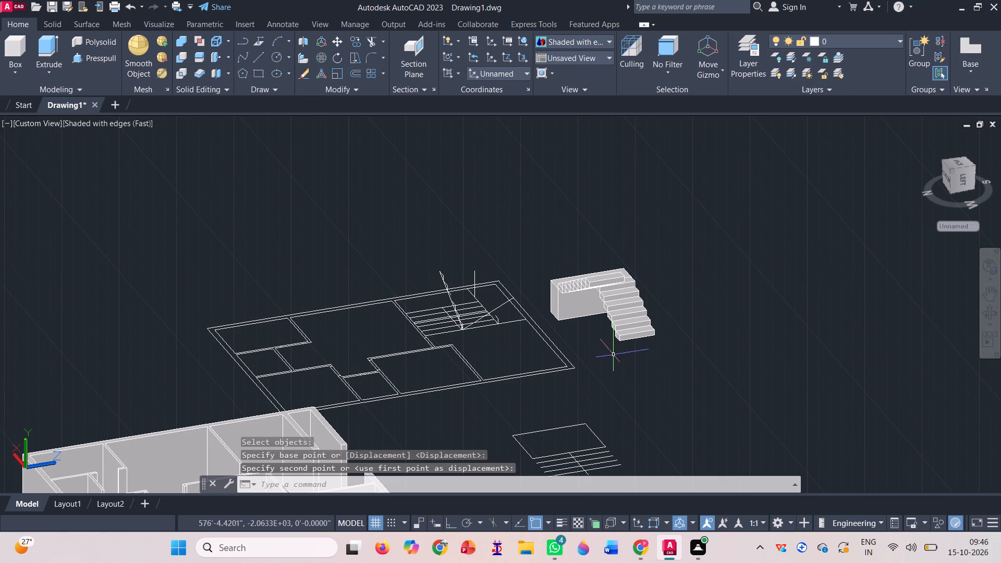
key("Escape")
Delete the stray riser line carried along with the moved staircase, on the side of its lower flight.
scroll(625, 321, "up", 3)
scroll(576, 372, "up", 2)
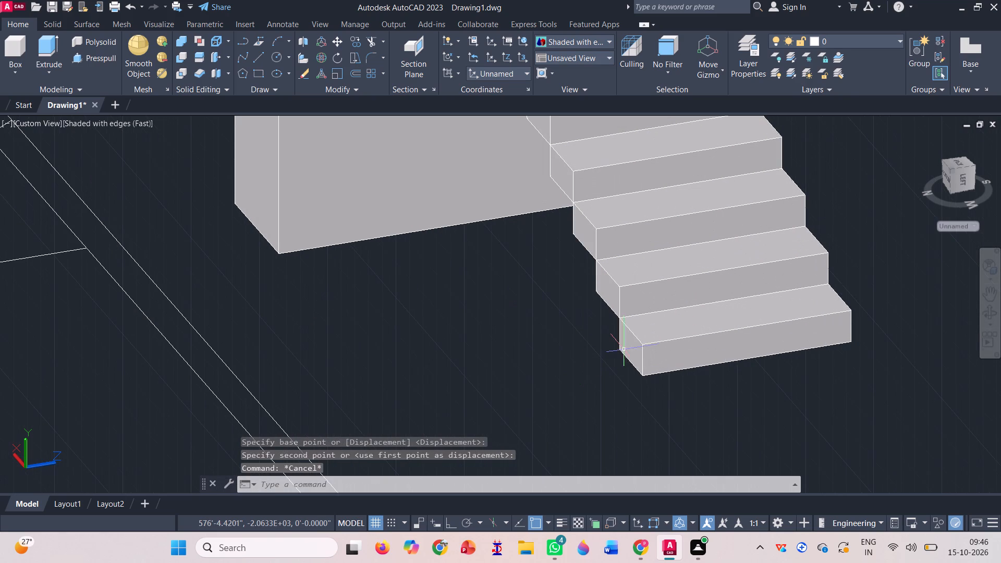
left_click(574, 188)
key("Delete")
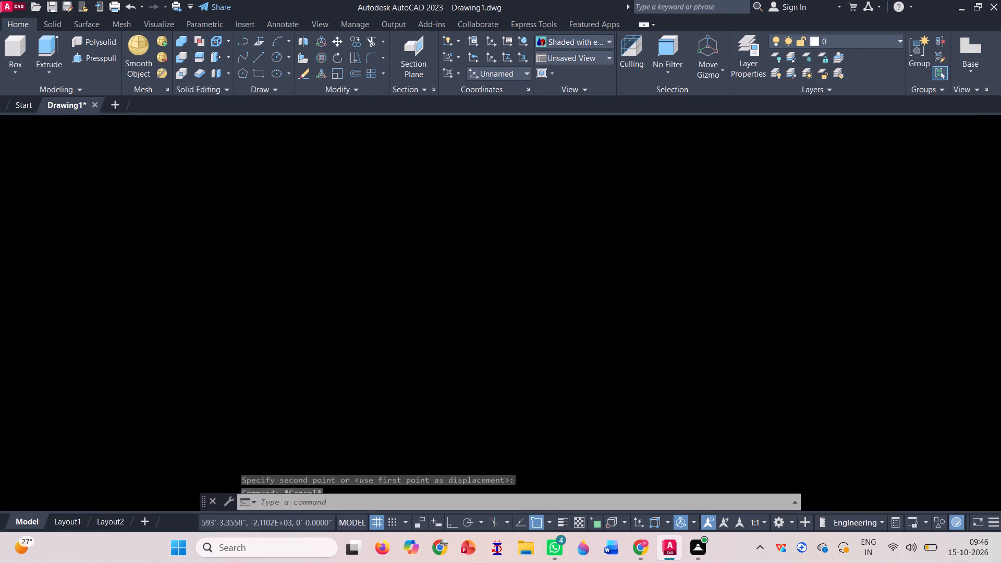
Examine the moved staircase, the floor plan and the leftover stair profile lines from several sides.
scroll(578, 212, "down", 1)
scroll(413, 231, "down", 1)
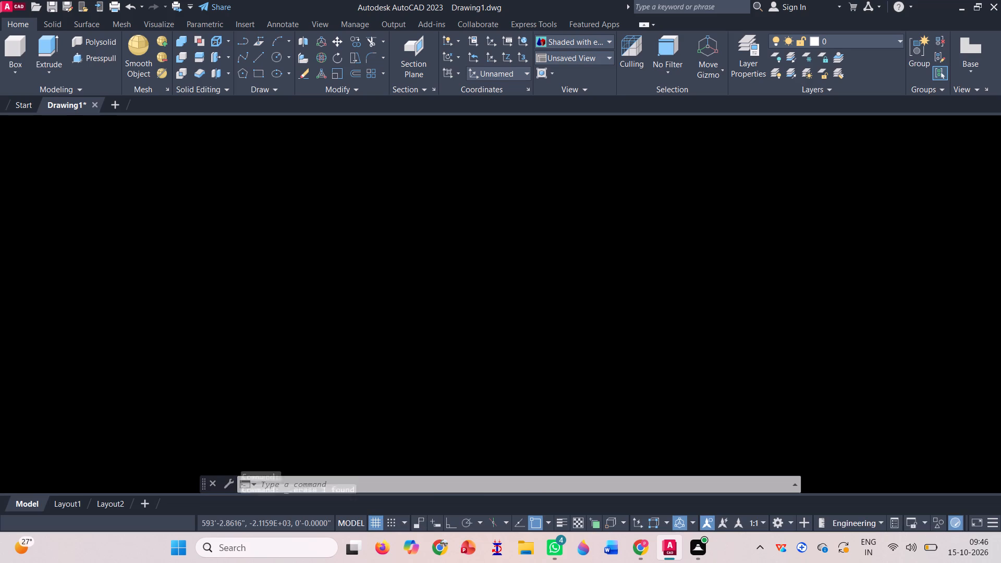
scroll(489, 284, "down", 1)
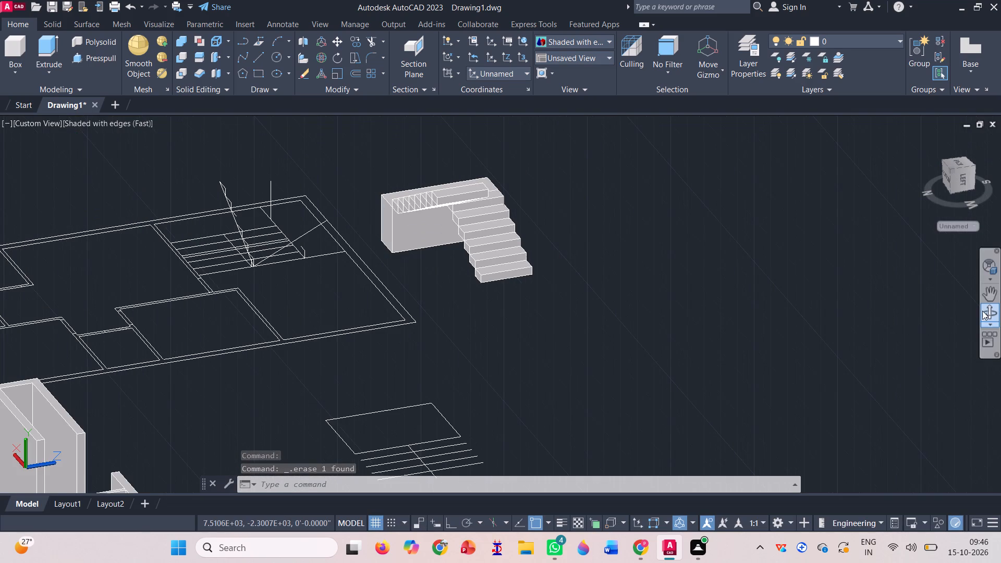
left_click(995, 315)
left_click_drag(603, 396, 582, 399)
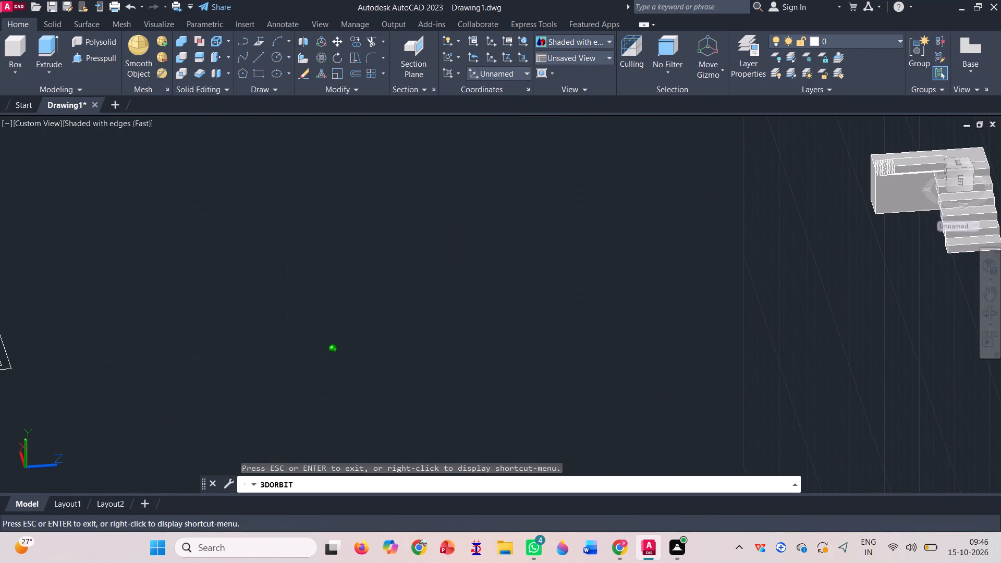
left_click_drag(582, 399, 601, 420)
scroll(631, 256, "down", 15)
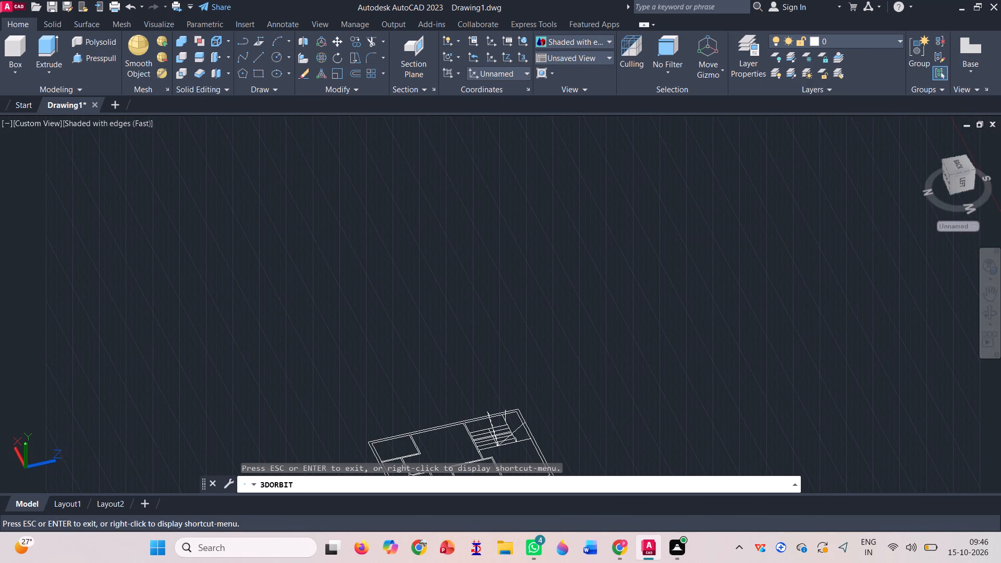
left_click_drag(666, 434, 700, 421)
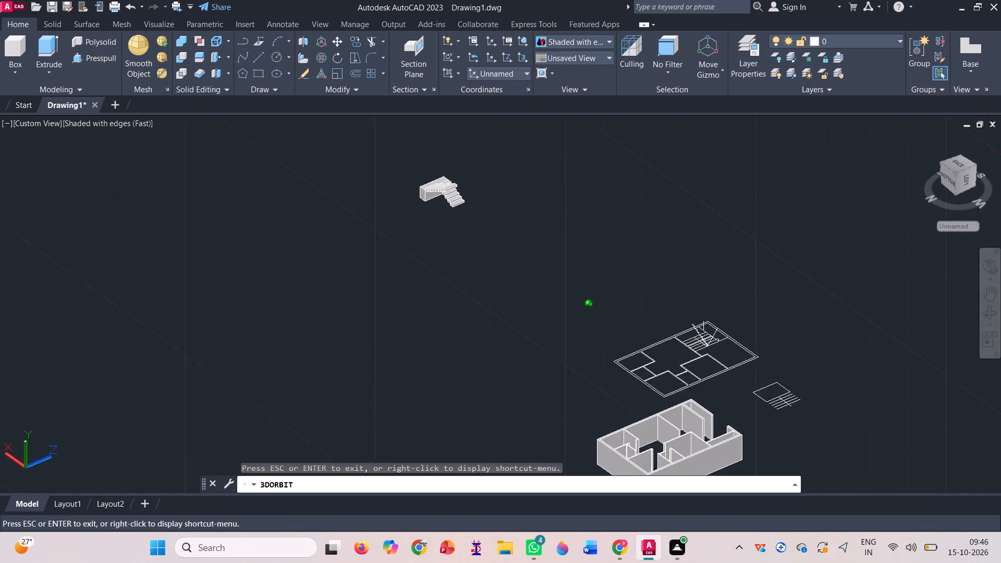
left_click_drag(700, 421, 731, 414)
scroll(894, 241, "up", 7)
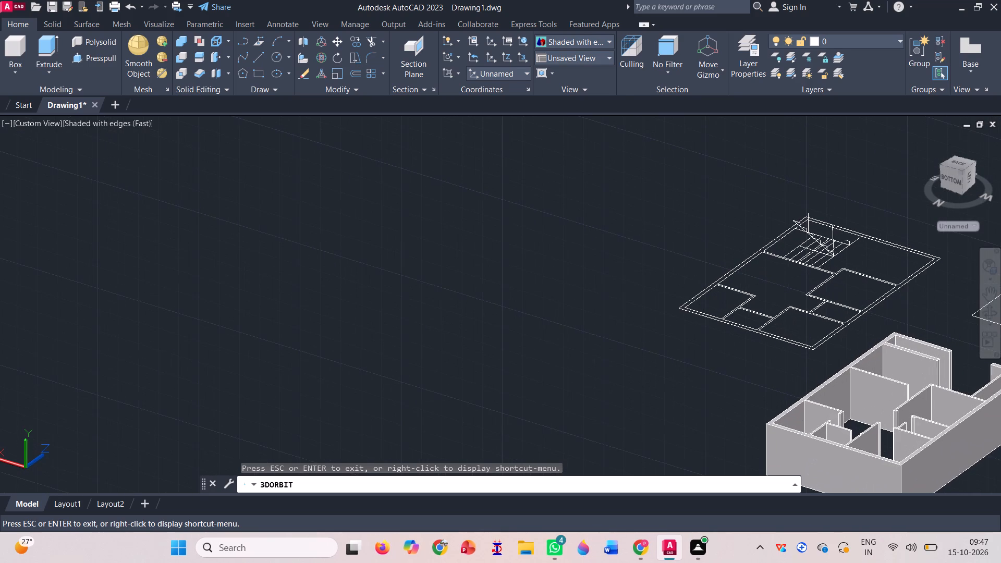
left_click_drag(609, 406, 631, 407)
scroll(396, 321, "down", 6)
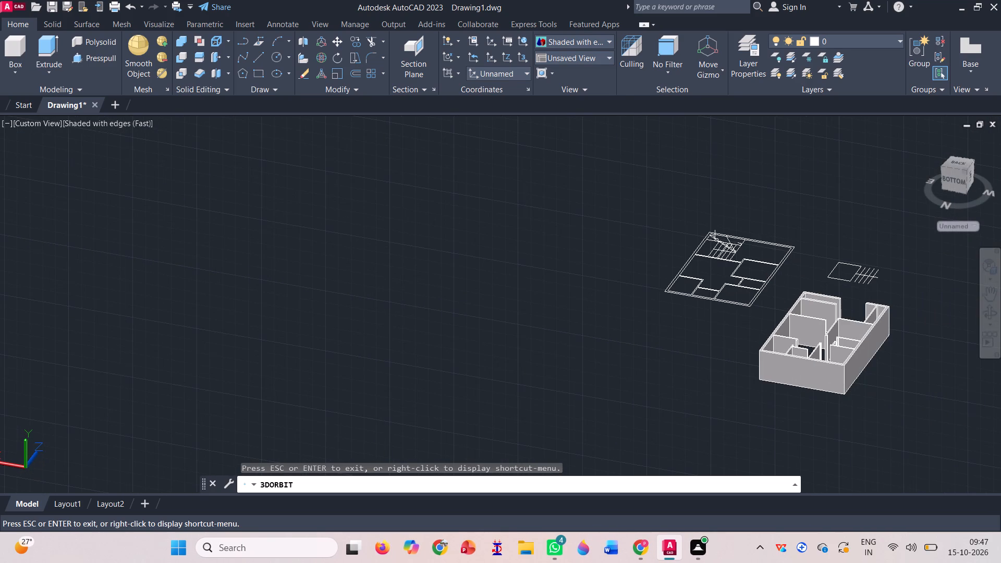
left_click_drag(703, 338, 723, 329)
scroll(491, 372, "down", 3)
left_click(813, 177)
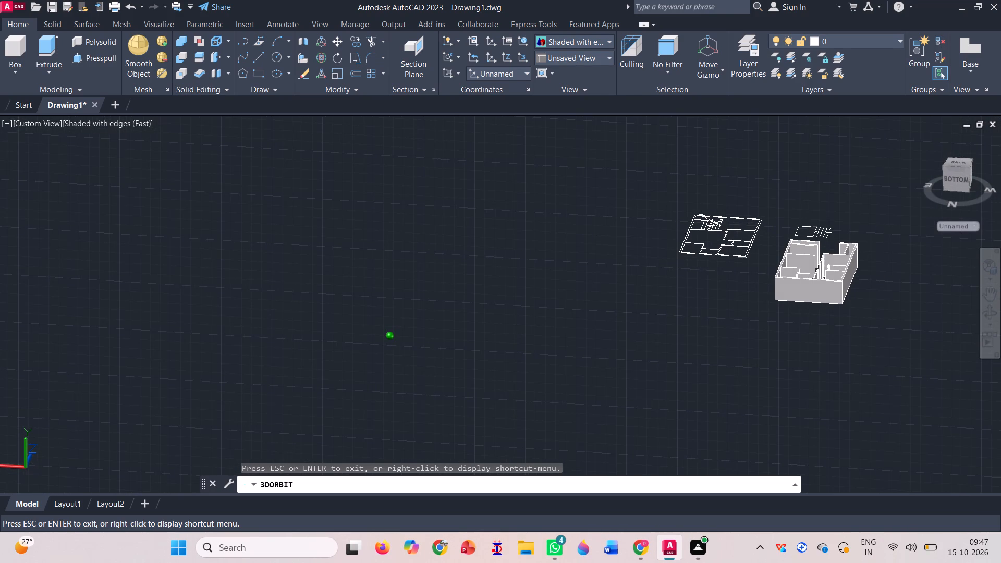
scroll(812, 176, "up", 10)
left_click_drag(625, 417, 625, 416)
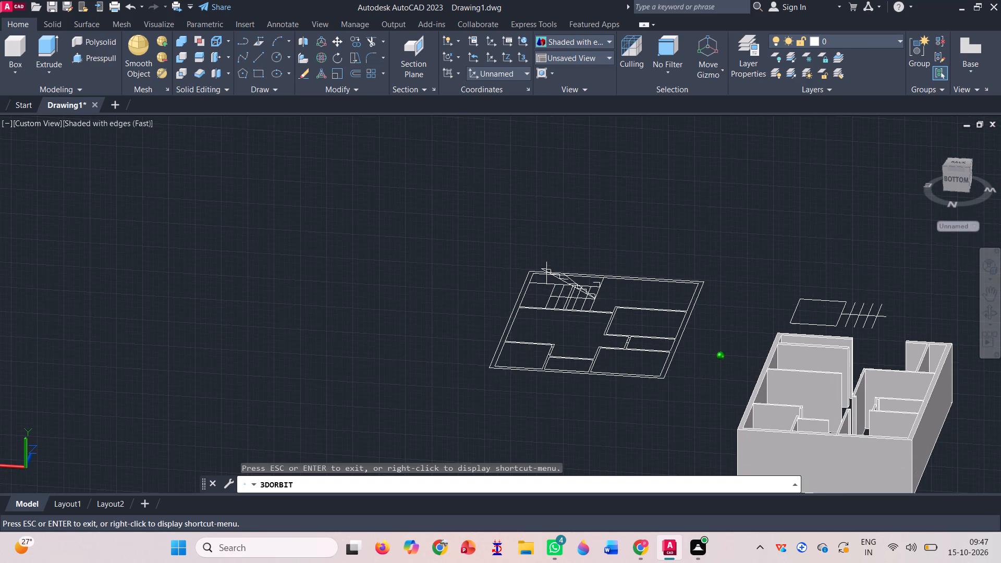
left_click_drag(625, 416, 638, 386)
scroll(590, 357, "up", 4)
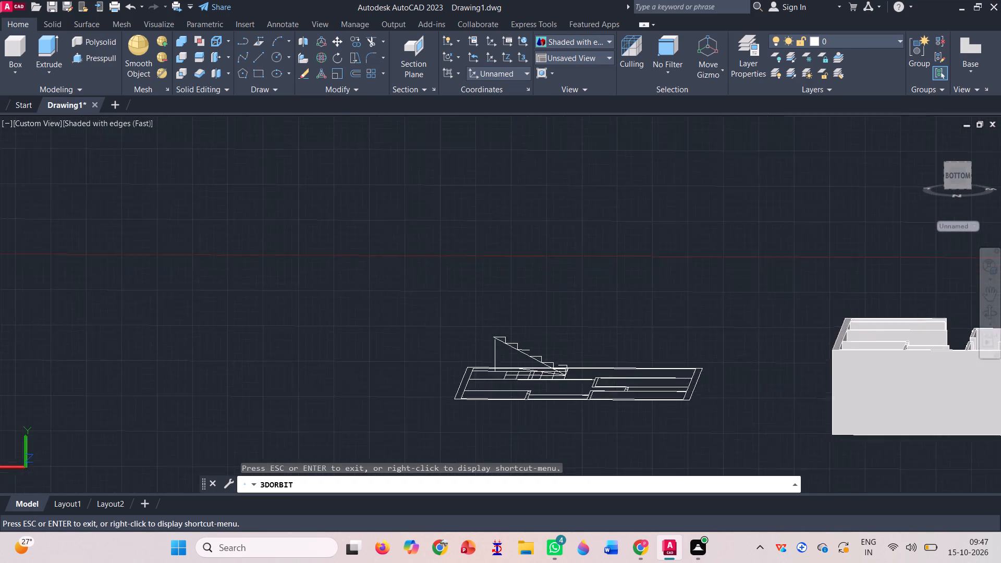
scroll(565, 338, "up", 8)
key("Escape")
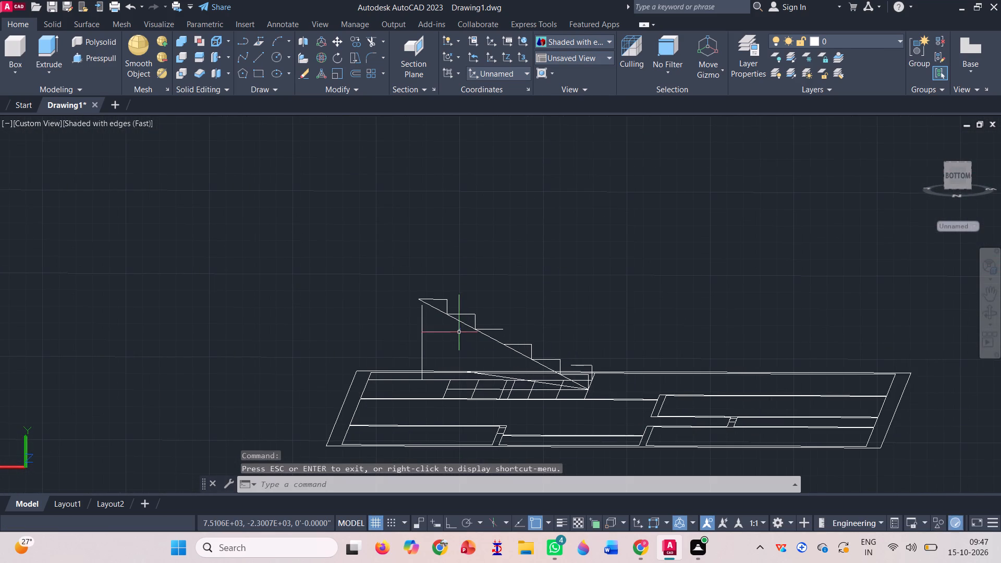
Delete all leftover stair construction lines above the floor plan: treads, risers, both diagonals and the vertical height line.
left_click(455, 336)
left_click(374, 274)
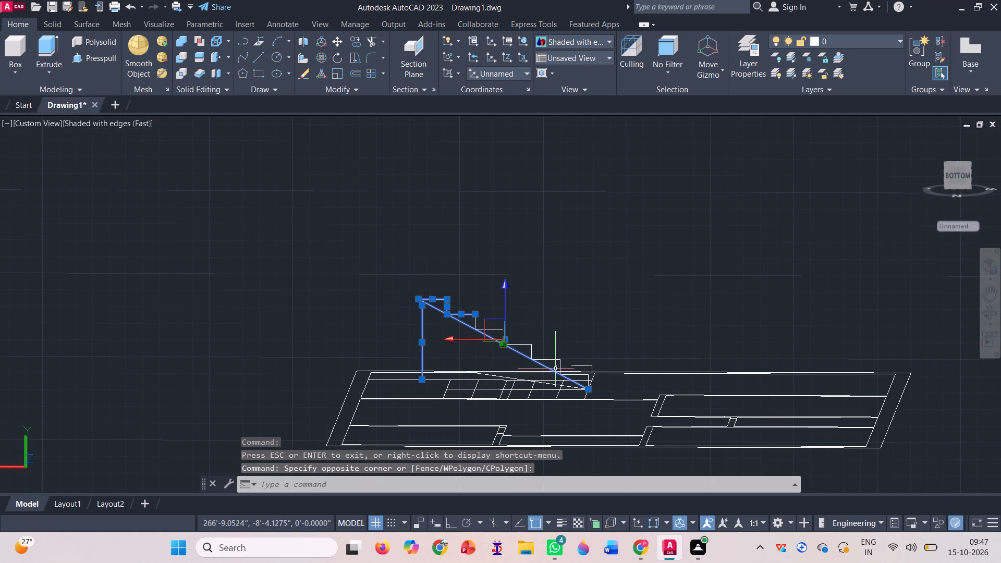
scroll(553, 370, "up", 3)
left_click(390, 258)
left_click(259, 209)
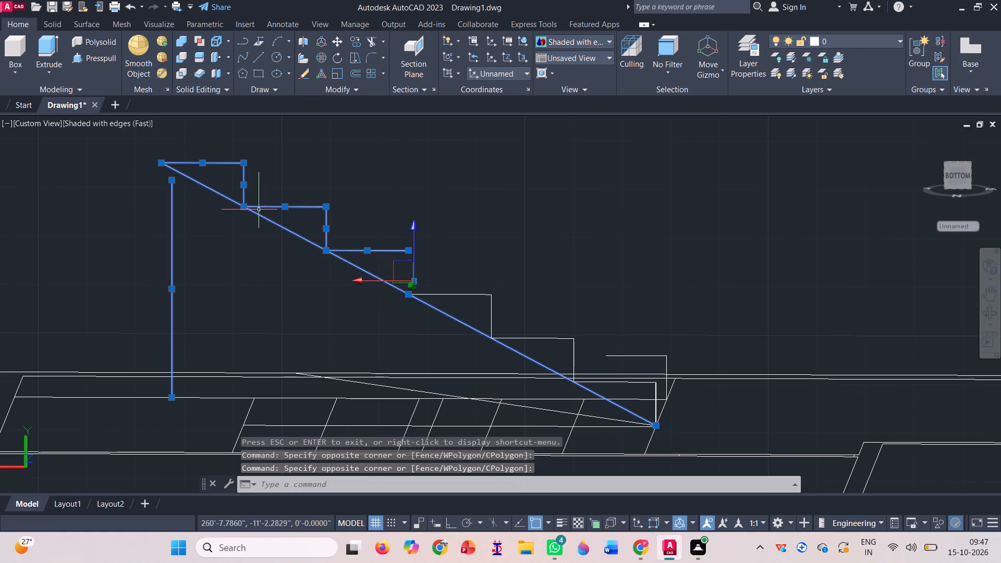
left_click(561, 361)
left_click(436, 280)
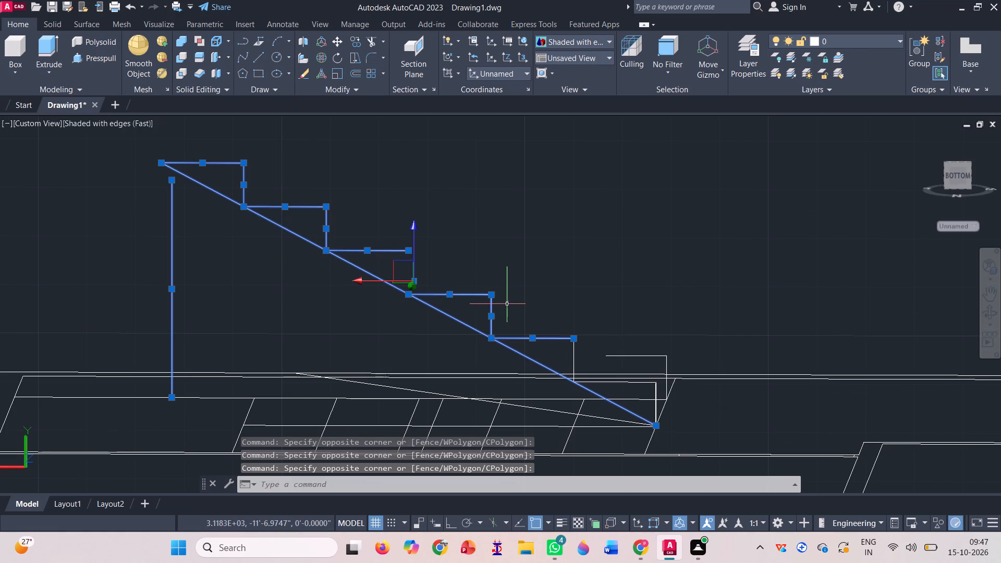
scroll(577, 352, "up", 3)
left_click(548, 328)
left_click(482, 303)
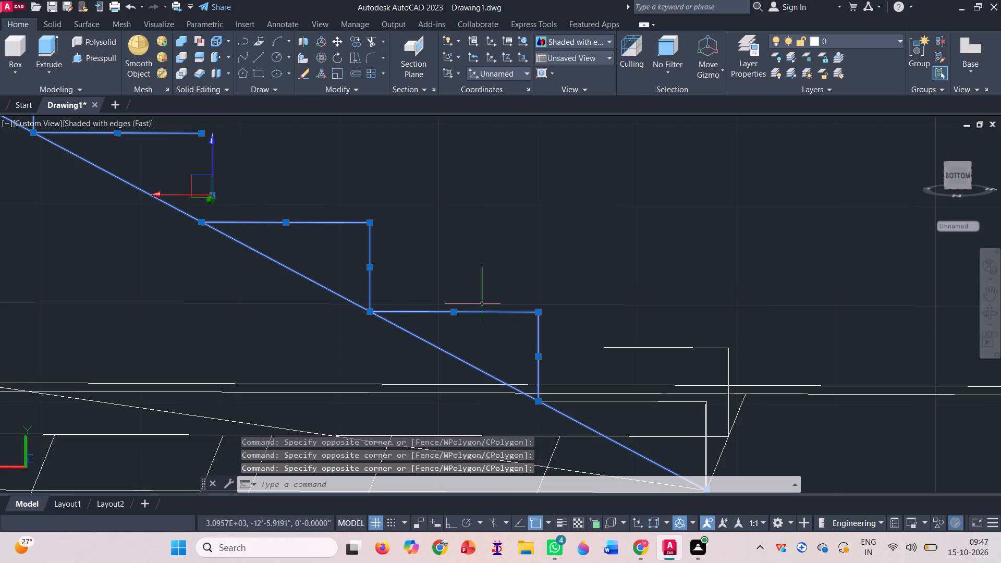
left_click(673, 356)
left_click(624, 312)
scroll(624, 312, "down", 1)
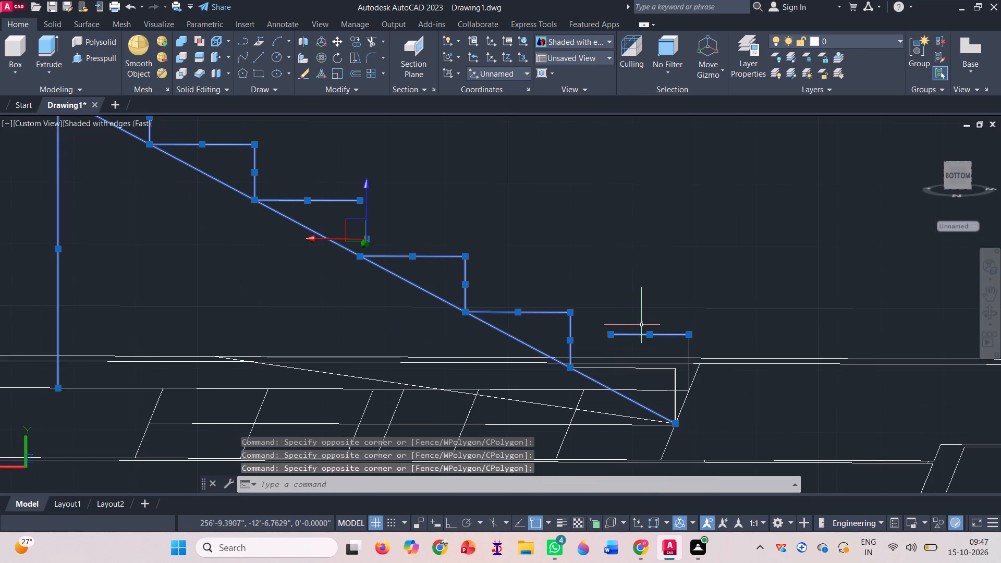
scroll(641, 323, "down", 1)
scroll(668, 359, "up", 3)
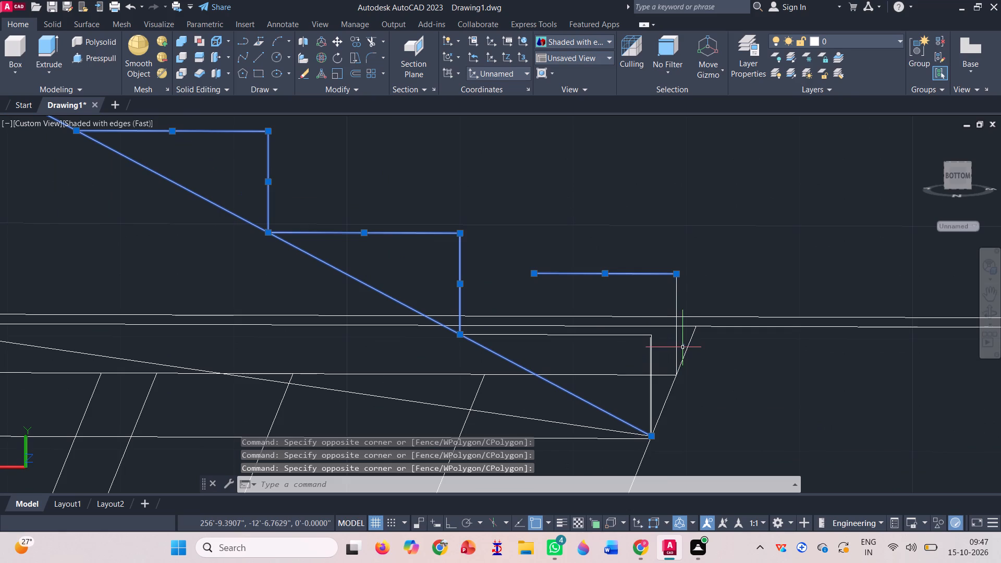
left_click(680, 289)
left_click(654, 280)
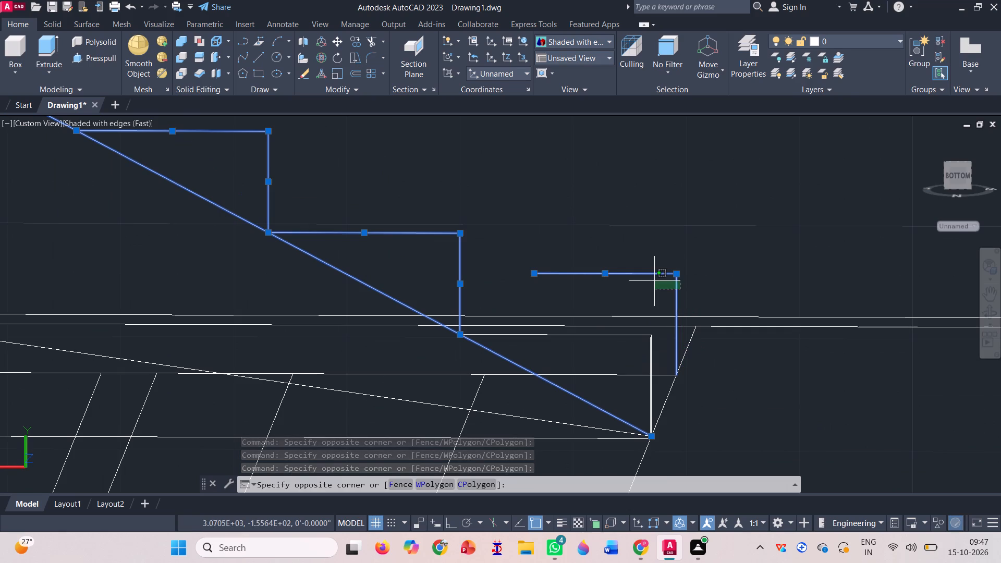
left_click(657, 366)
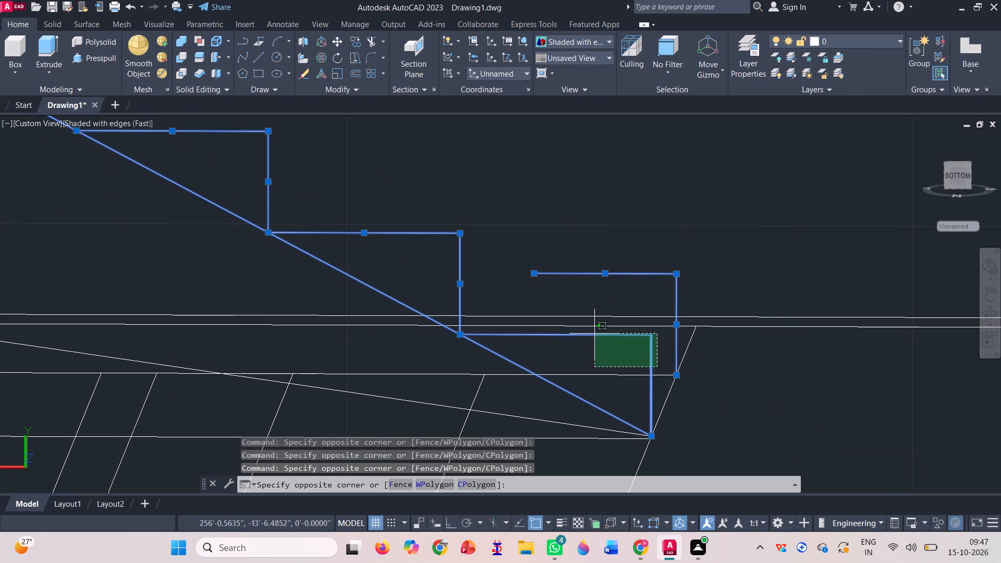
left_click(594, 332)
scroll(600, 376, "down", 2)
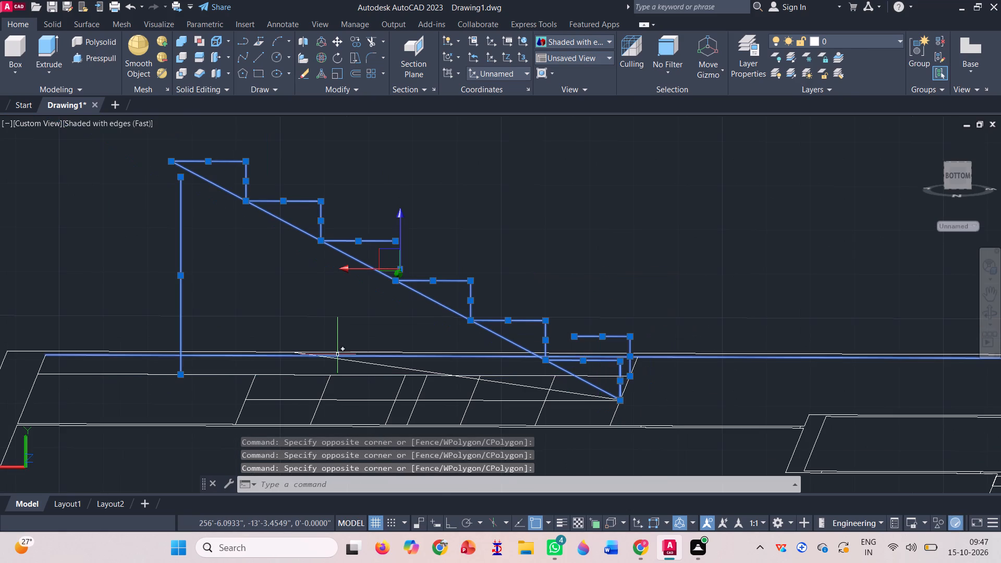
scroll(346, 352, "up", 4)
left_click(361, 376)
scroll(447, 311, "down", 3)
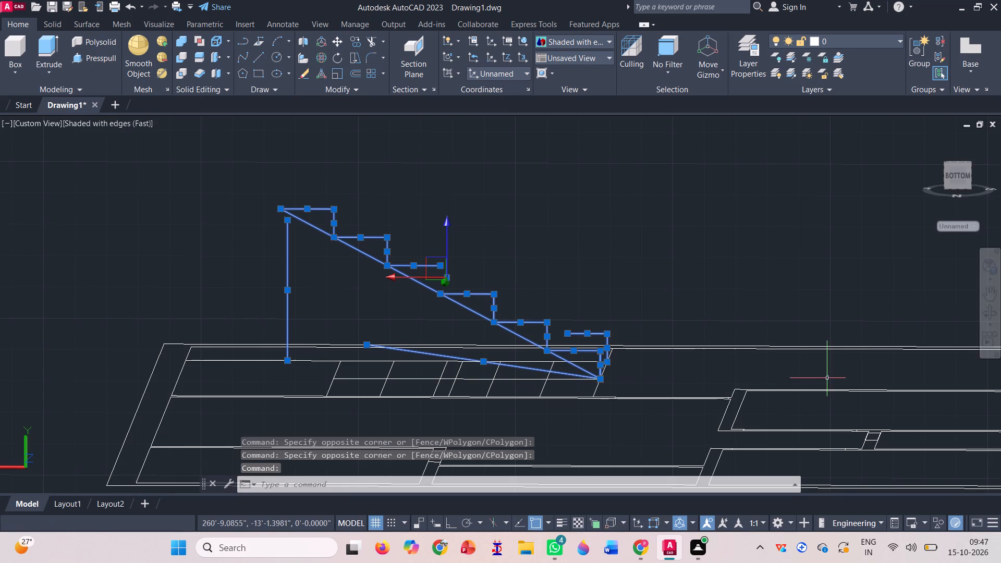
key("Delete")
scroll(625, 272, "down", 1)
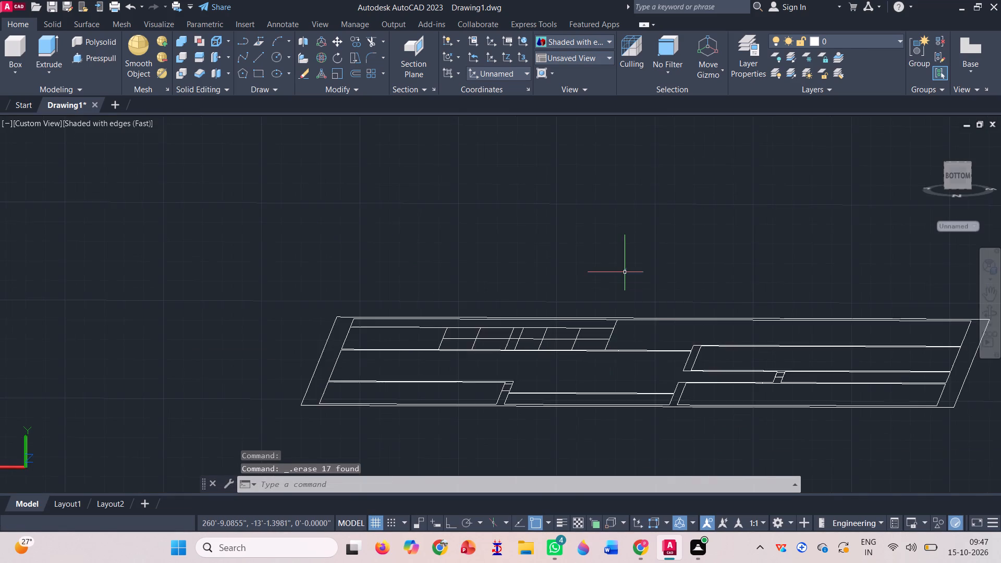
Examine the walled house model, the floor plan and the separate staircase to find where the staircase lies relative to the house.
scroll(625, 272, "down", 1)
left_click(987, 314)
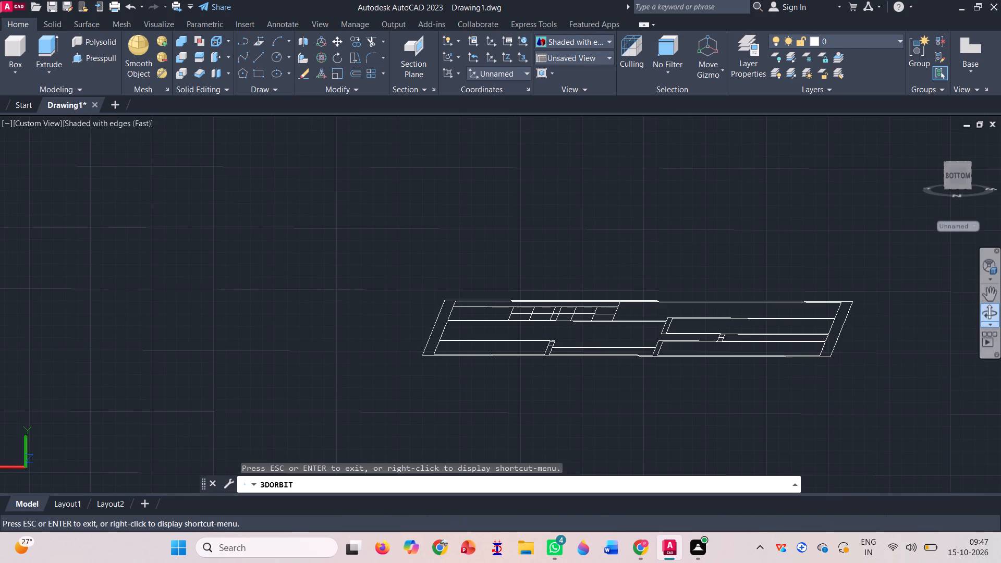
left_click_drag(588, 422, 494, 437)
scroll(436, 316, "down", 4)
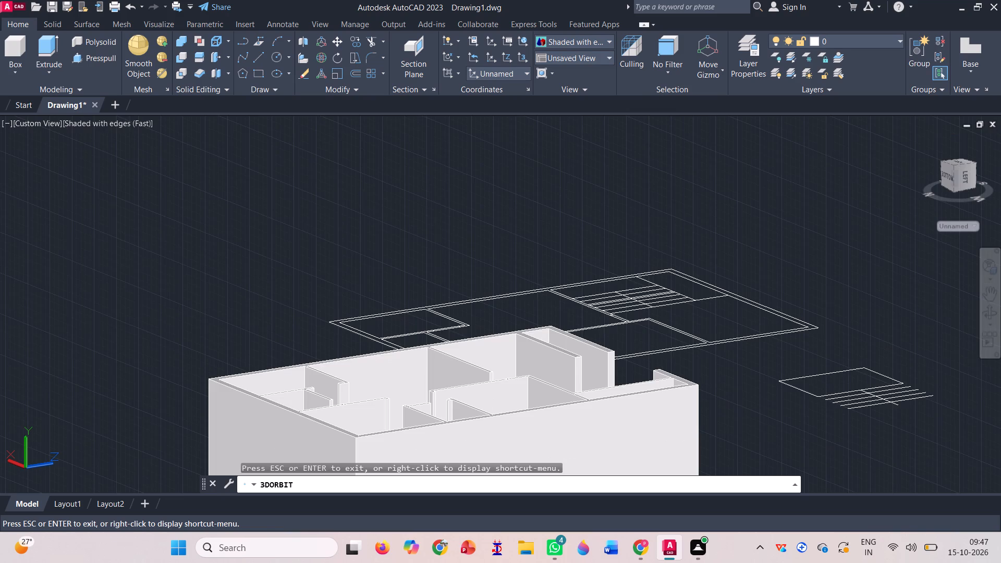
scroll(715, 376, "down", 2)
left_click_drag(718, 421, 594, 431)
scroll(493, 407, "down", 19)
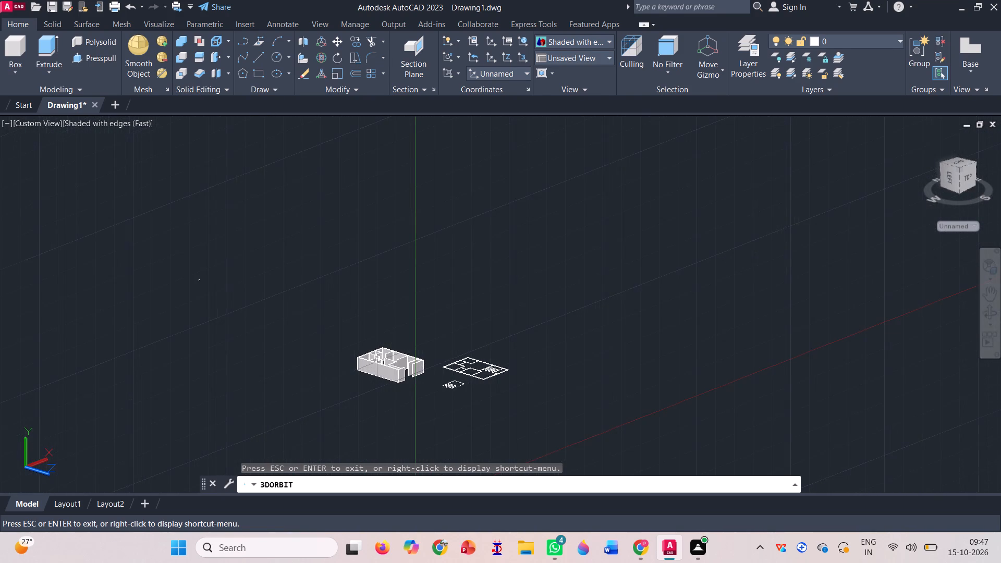
scroll(377, 376, "down", 2)
scroll(439, 358, "down", 3)
scroll(682, 377, "down", 3)
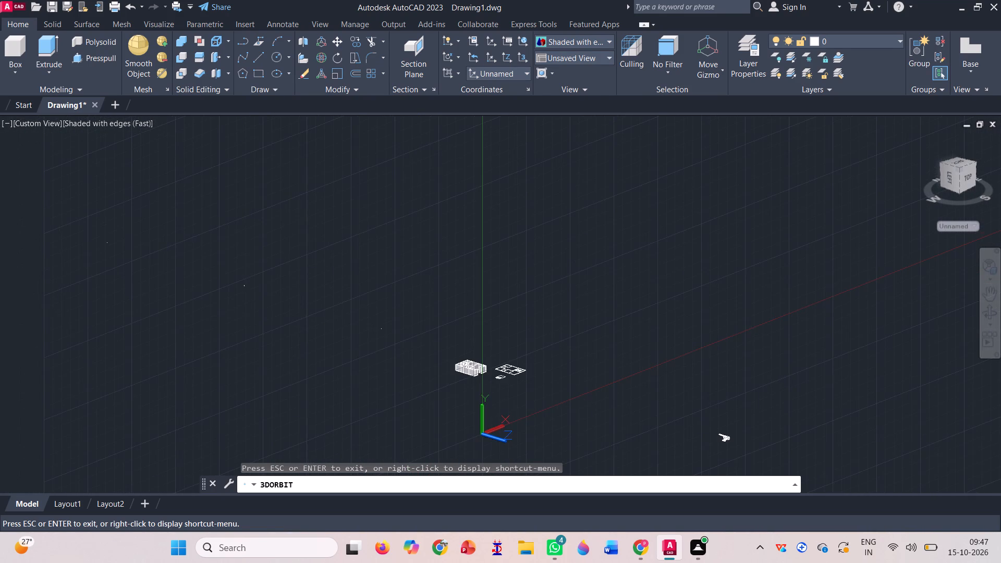
scroll(728, 451, "up", 18)
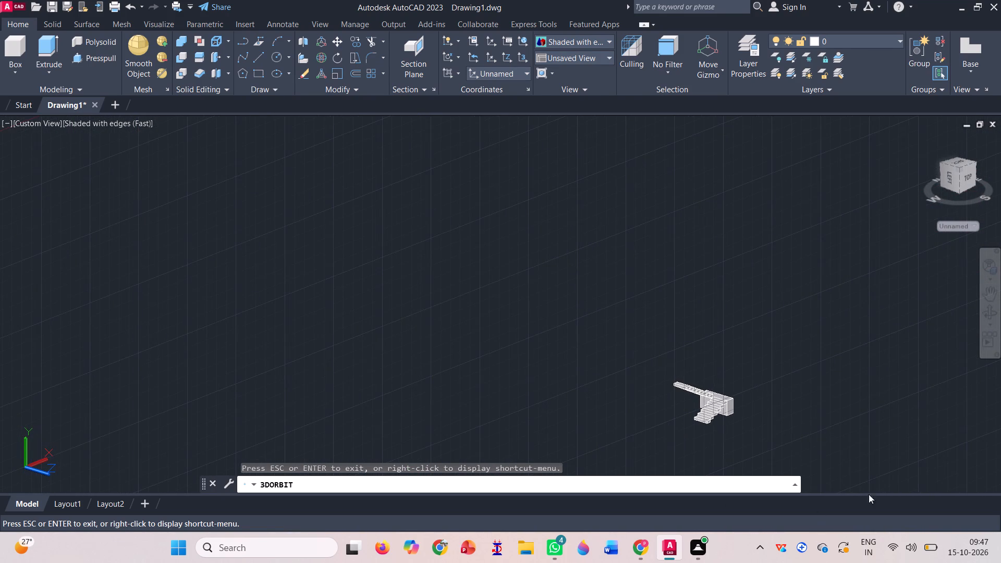
scroll(766, 482, "up", 4)
scroll(726, 429, "up", 4)
key("Escape")
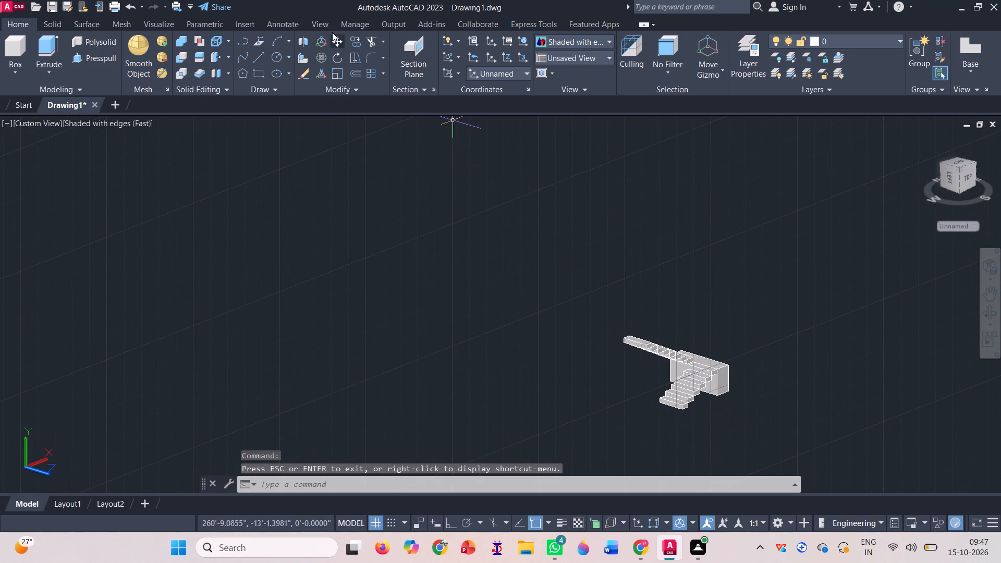
Start Move and select the landing block and every step of the lower and upper flights.
left_click(336, 38)
scroll(713, 410, "up", 3)
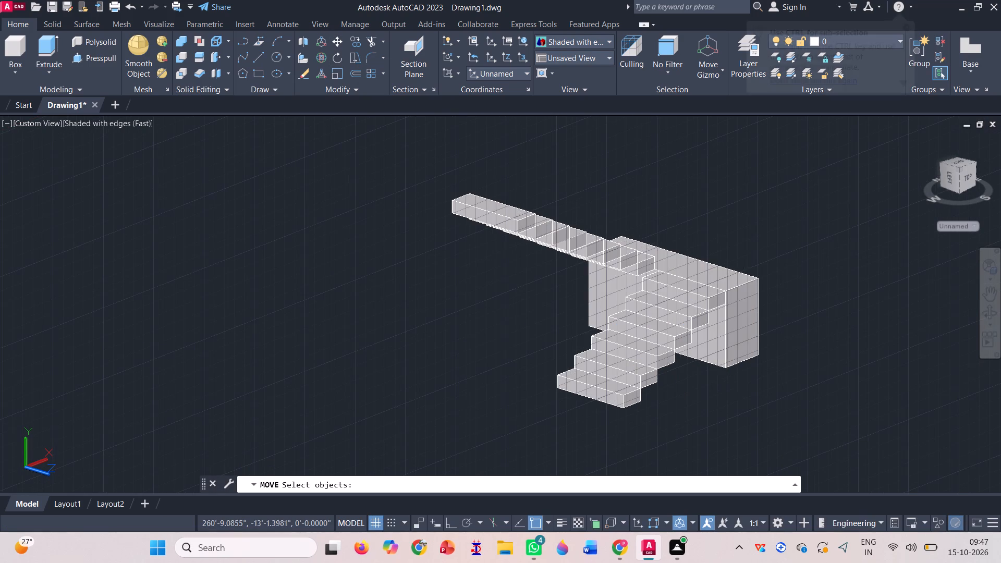
left_click(732, 334)
left_click(709, 283)
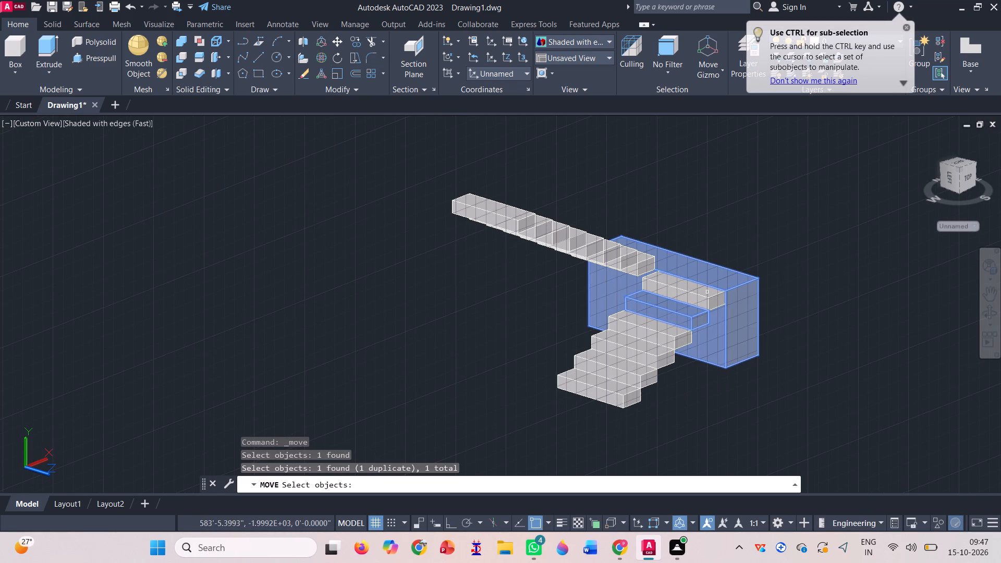
left_click(707, 291)
left_click(689, 309)
left_click(666, 340)
left_click(662, 350)
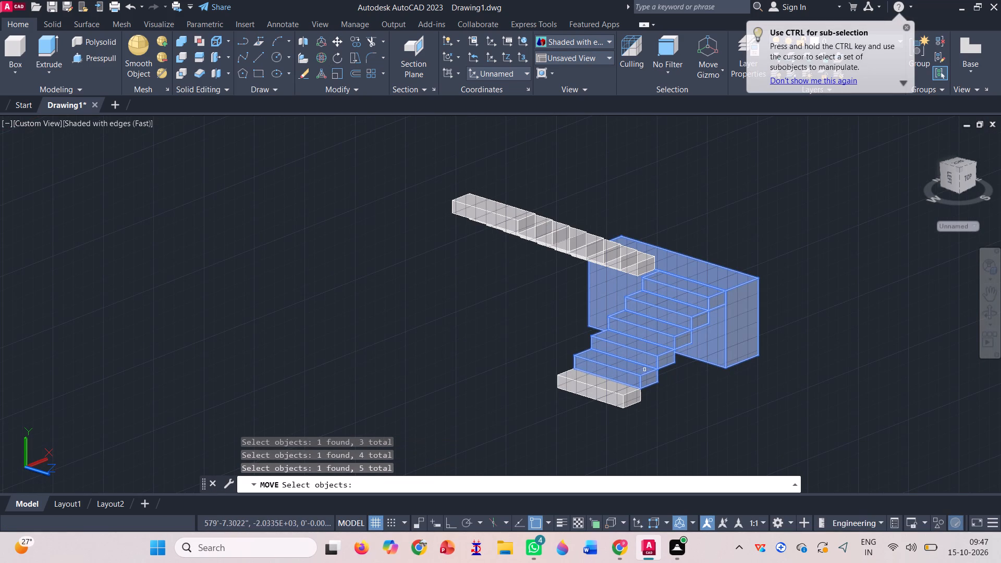
left_click(642, 370)
left_click(600, 397)
scroll(601, 254, "up", 3)
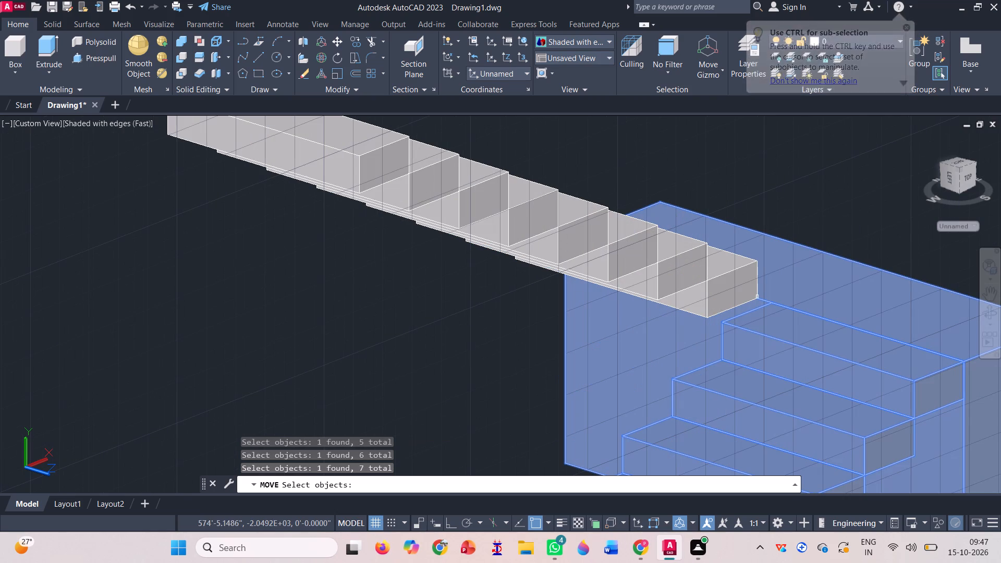
left_click(733, 290)
left_click(685, 262)
left_click(641, 258)
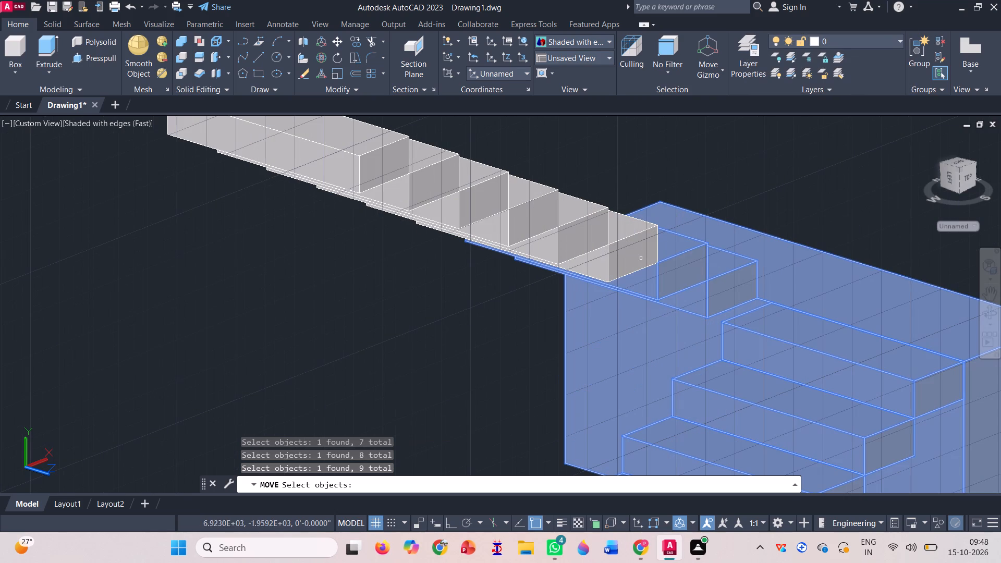
left_click(590, 244)
left_click(545, 226)
left_click(497, 196)
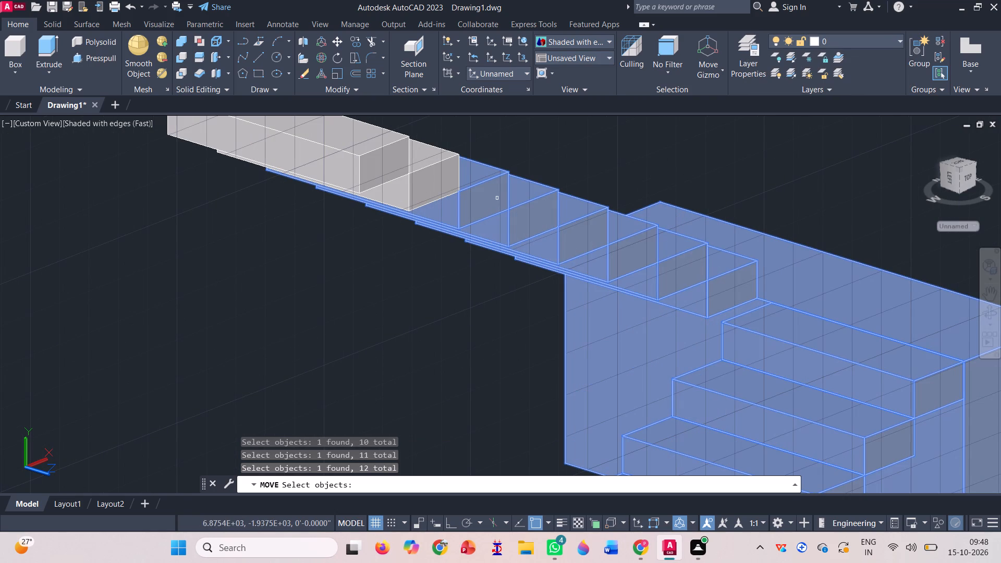
left_click(437, 187)
left_click(359, 164)
scroll(558, 160, "down", 3)
scroll(612, 259, "down", 2)
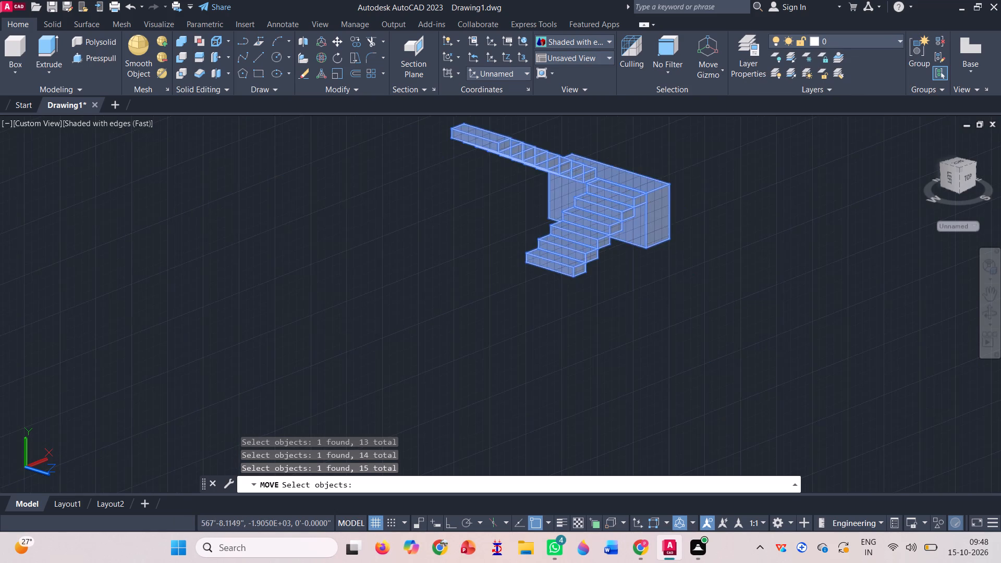
key("space")
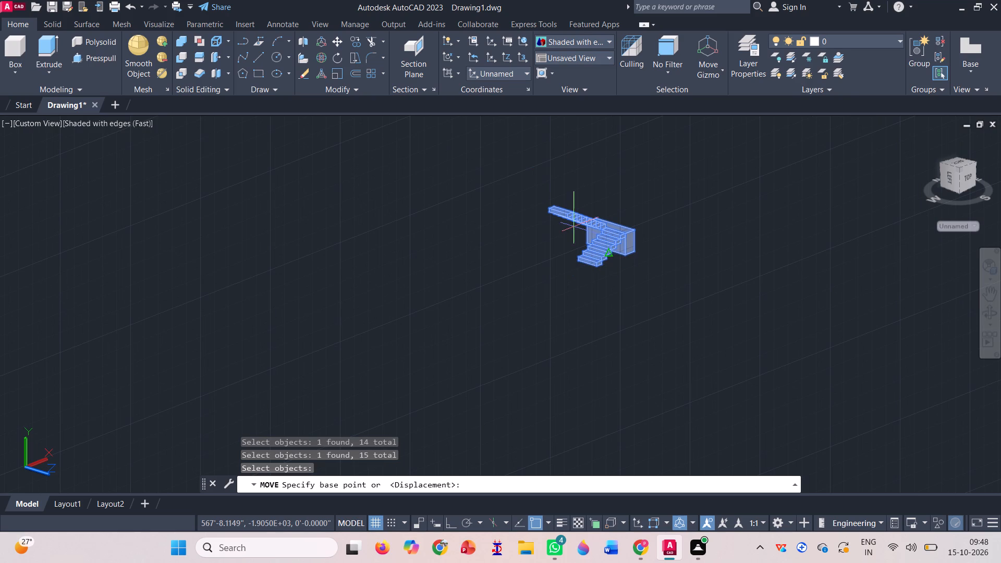
Move the staircase from the landing's top outer corner to open space just outside the house, near its stair room.
scroll(554, 209, "up", 6)
scroll(587, 215, "down", 3)
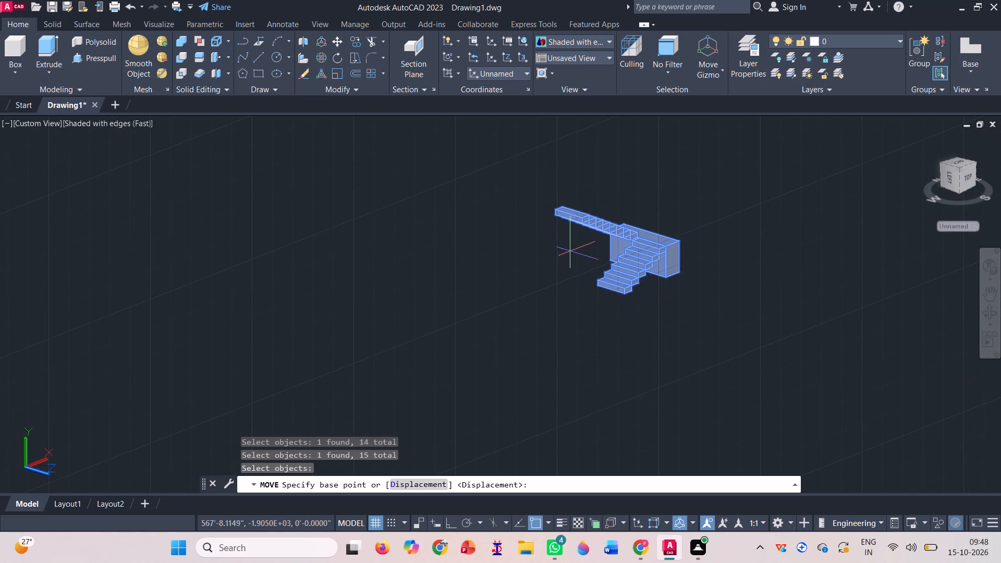
scroll(653, 298, "up", 1)
scroll(694, 233, "up", 3)
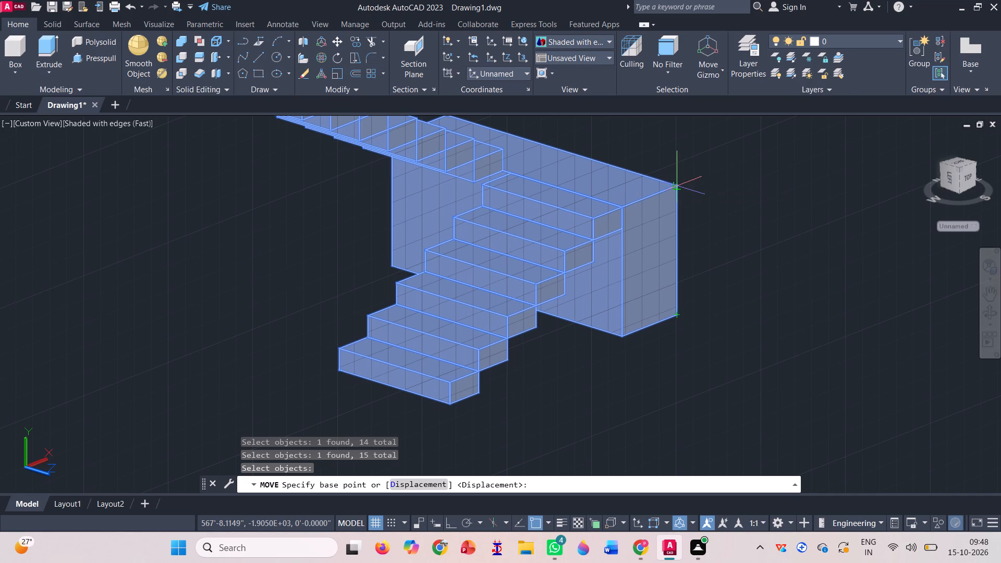
scroll(694, 231, "down", 1)
scroll(635, 215, "down", 1)
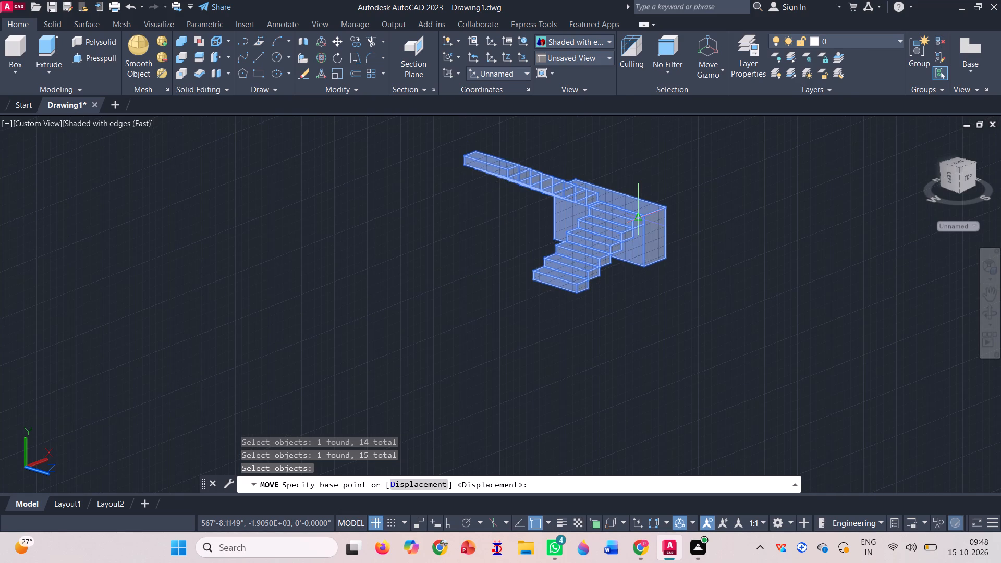
scroll(507, 154, "up", 3)
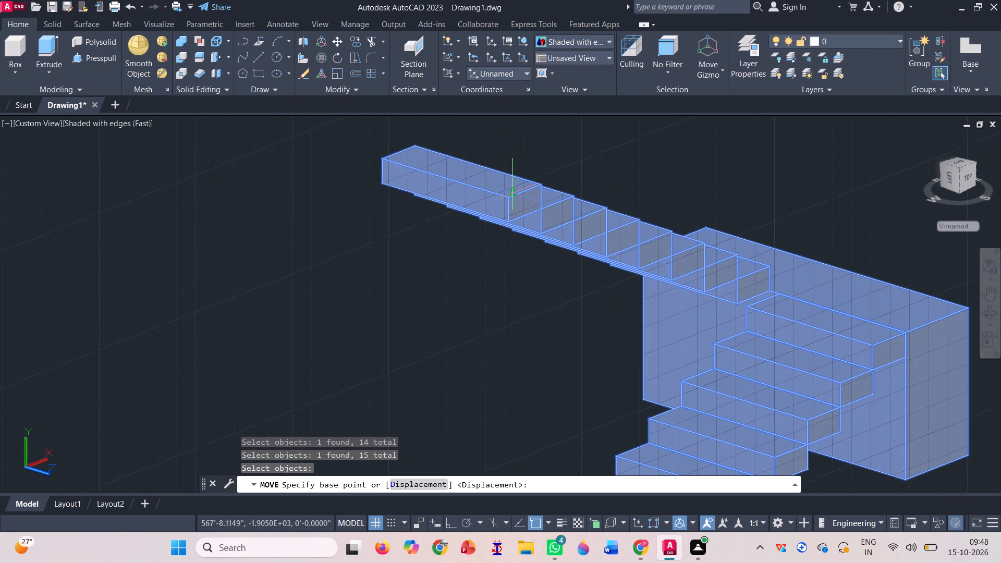
scroll(492, 234, "down", 2)
scroll(678, 261, "up", 3)
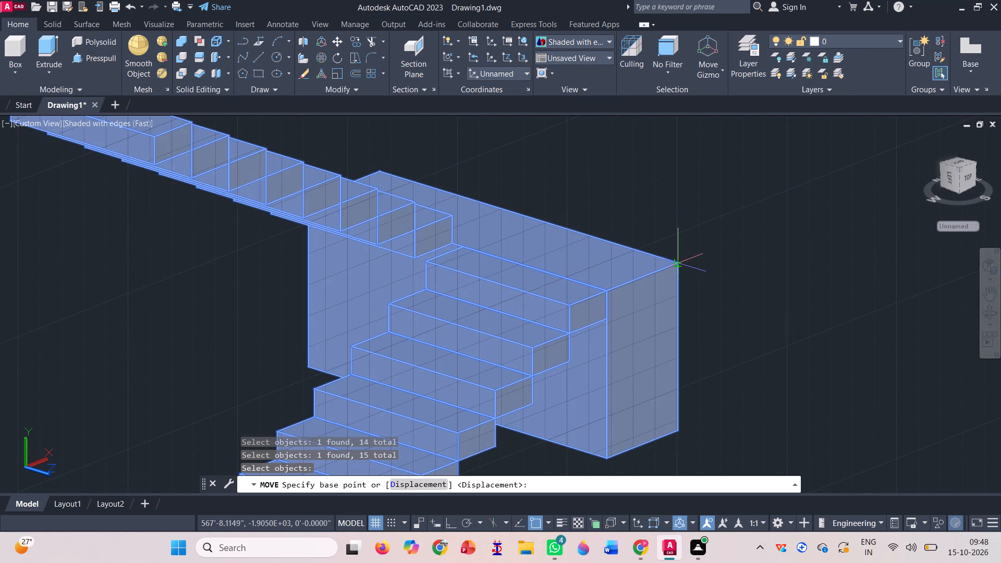
left_click(678, 261)
scroll(709, 235, "down", 7)
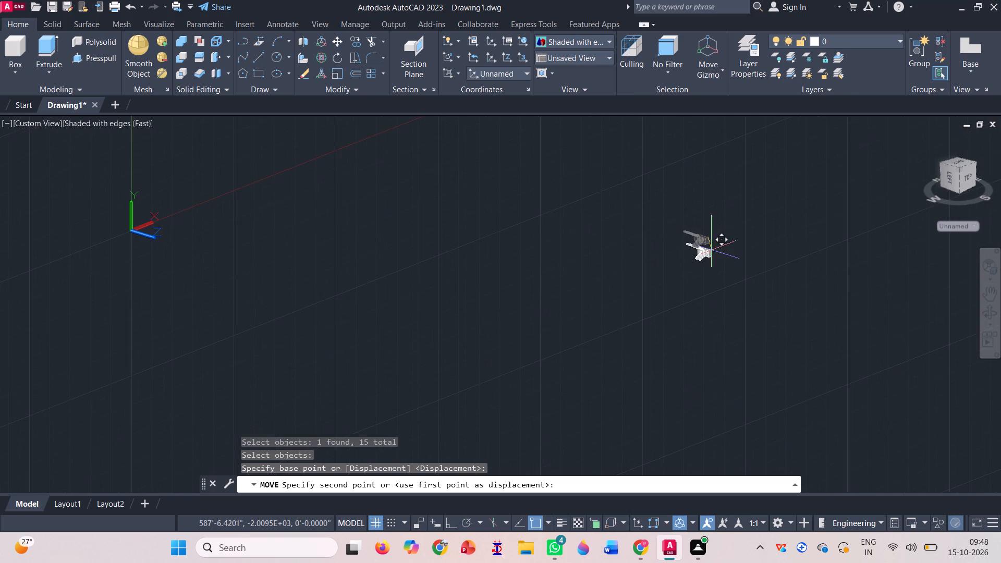
scroll(712, 266, "down", 3)
scroll(569, 219, "up", 3)
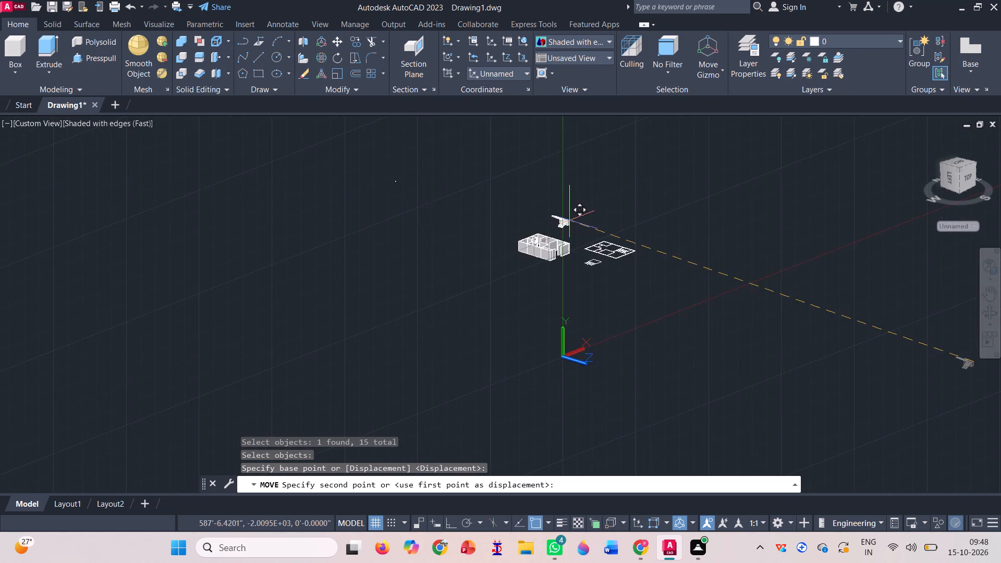
scroll(553, 241, "up", 7)
scroll(654, 242, "up", 3)
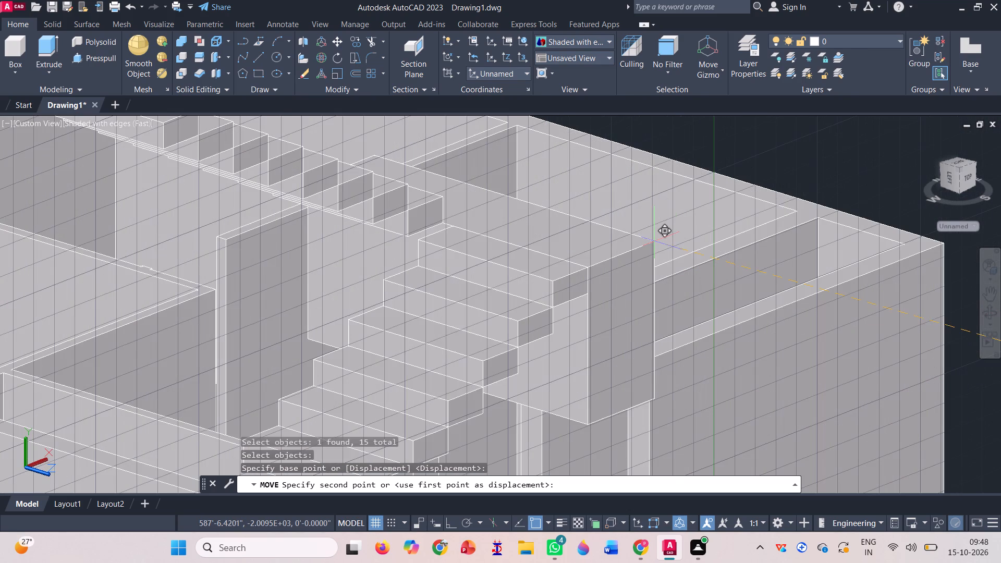
scroll(672, 212, "down", 1)
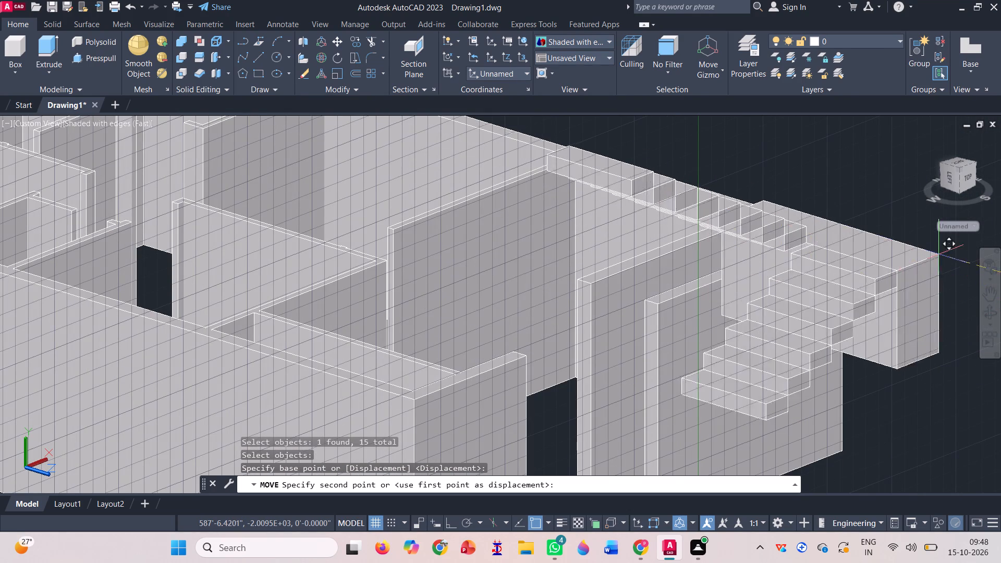
left_click(991, 308)
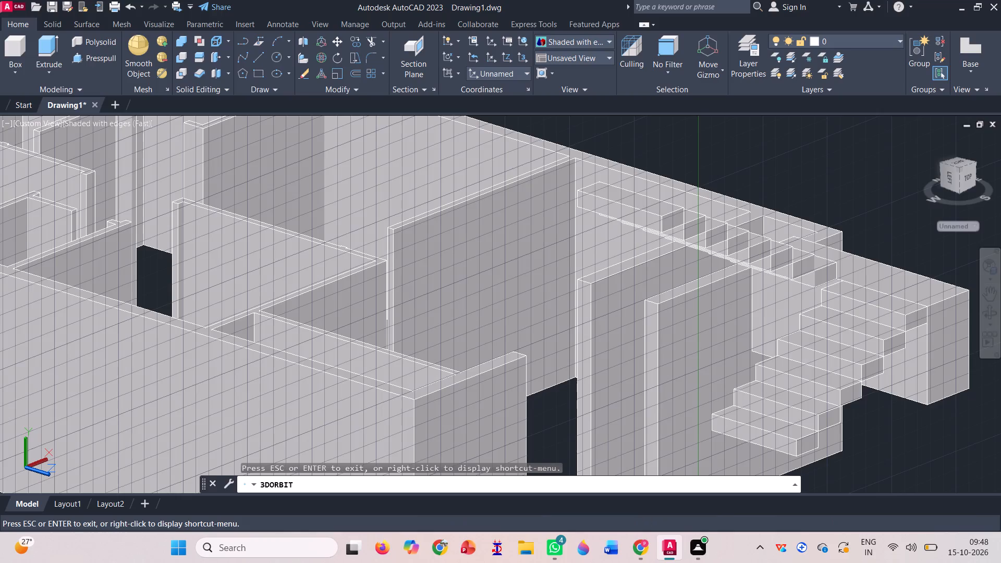
left_click_drag(519, 302, 538, 345)
scroll(563, 314, "down", 9)
scroll(649, 374, "down", 1)
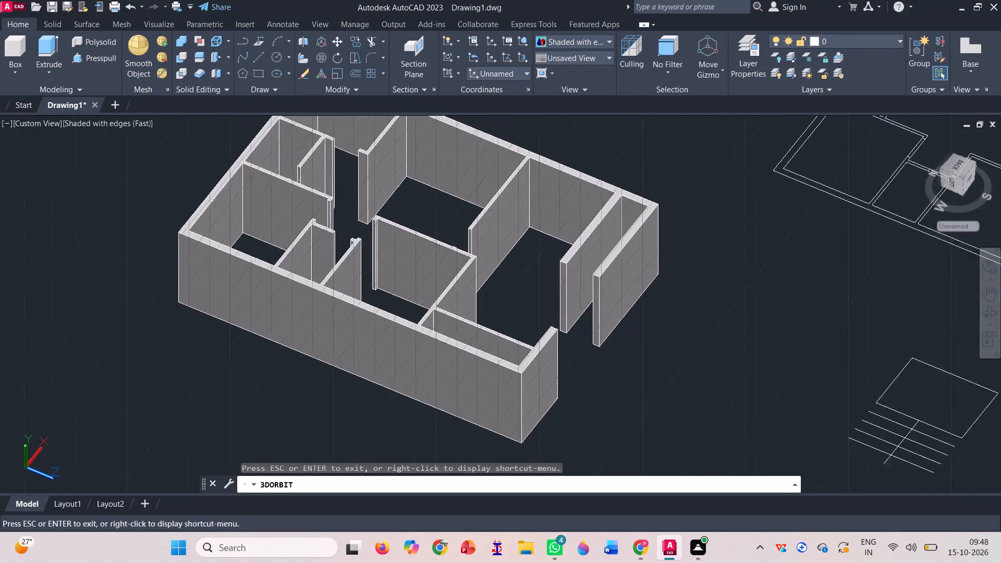
scroll(649, 374, "down", 2)
key("Escape")
scroll(579, 287, "up", 3)
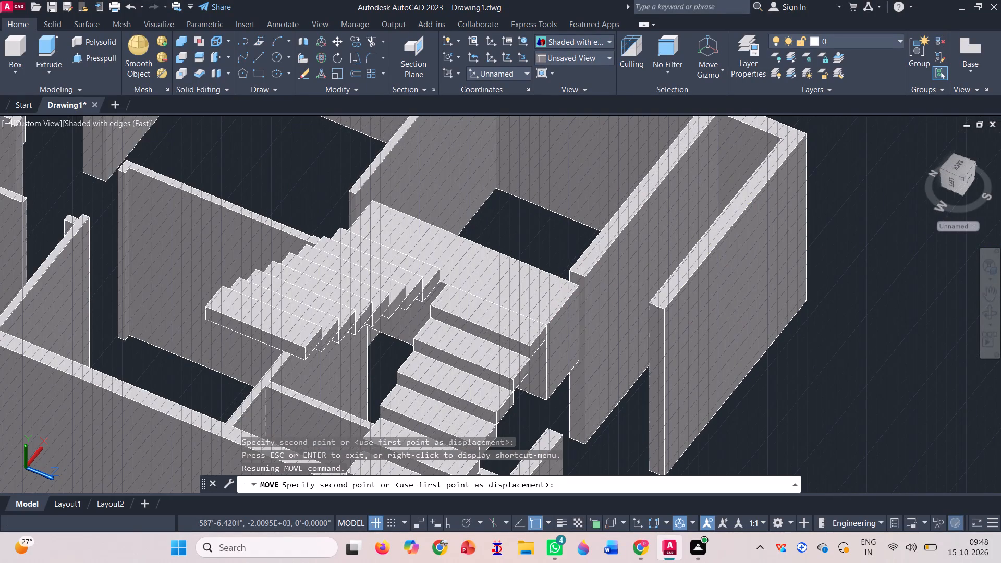
scroll(665, 206, "down", 2)
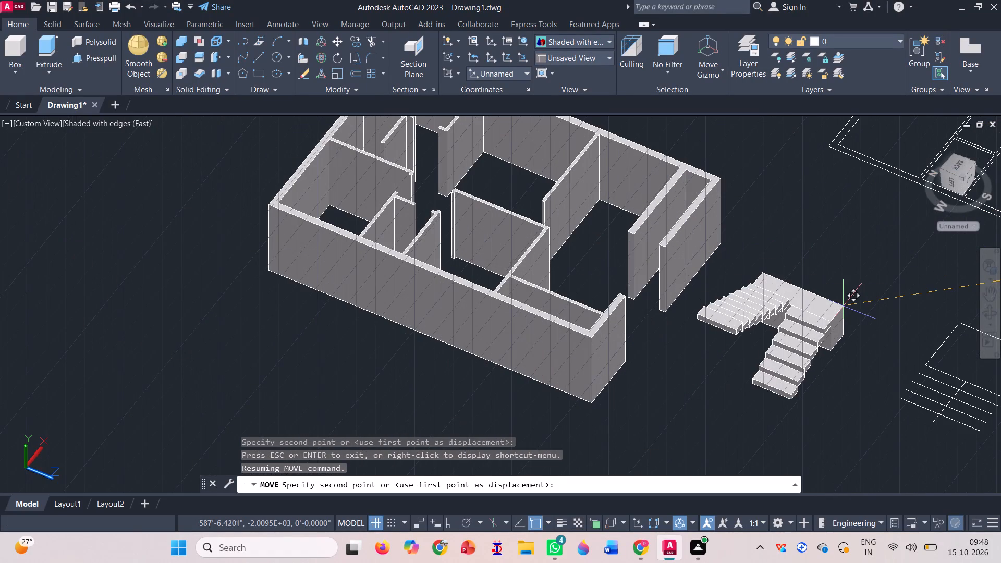
left_click(836, 299)
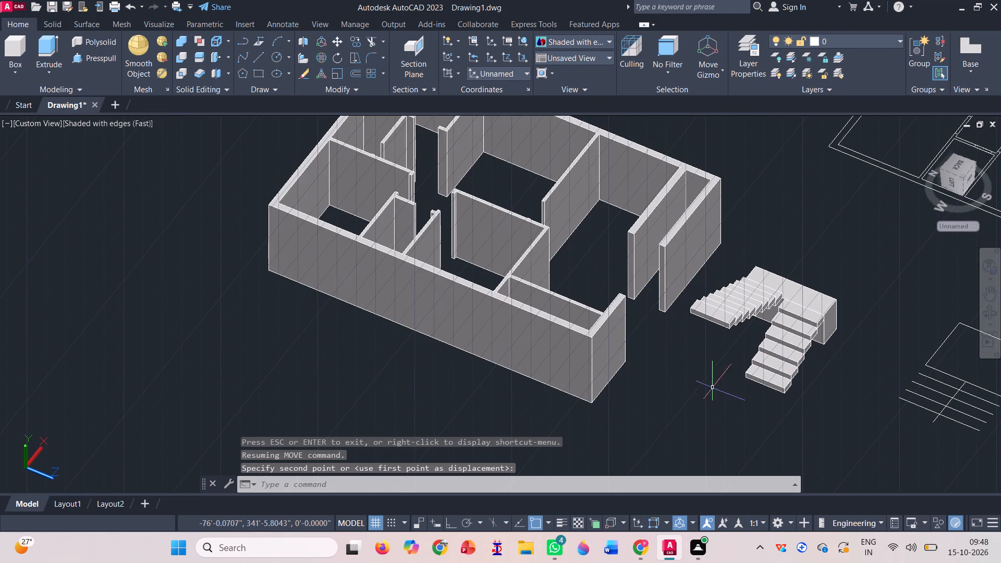
Move the whole staircase from the upper flight's end-step top corner onto the top edge of the stair room's partition wall.
left_click(802, 413)
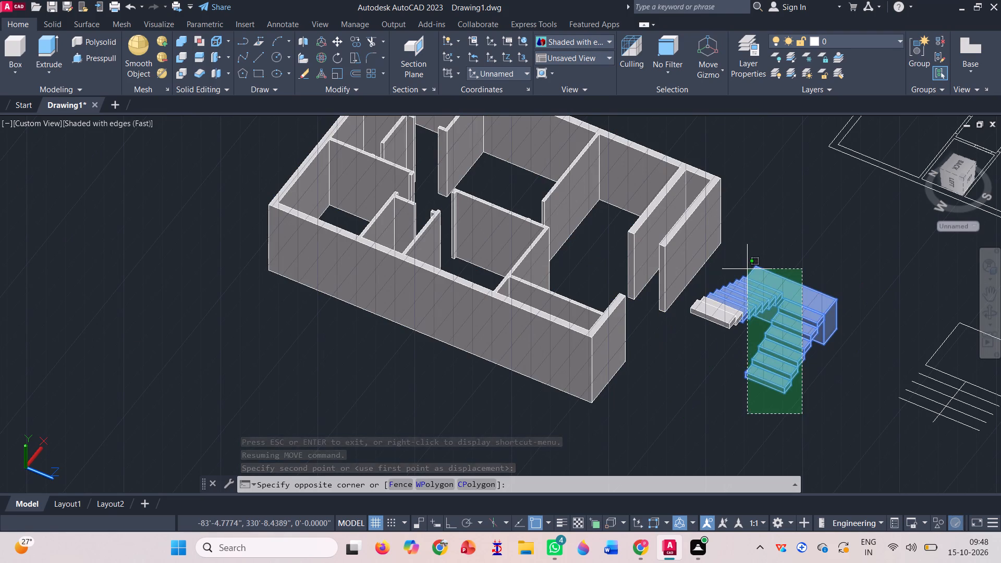
left_click(705, 266)
key("space")
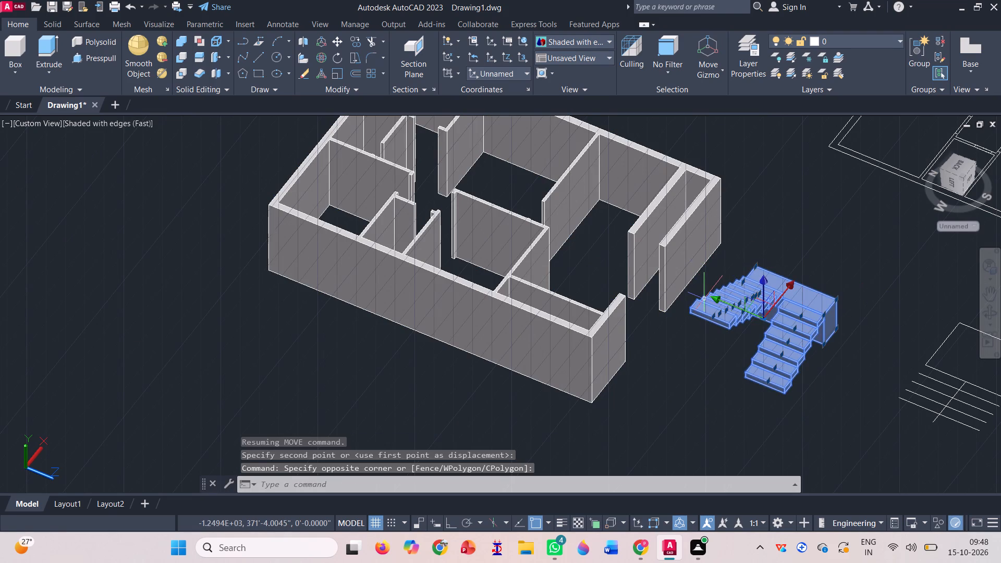
scroll(692, 321, "up", 4)
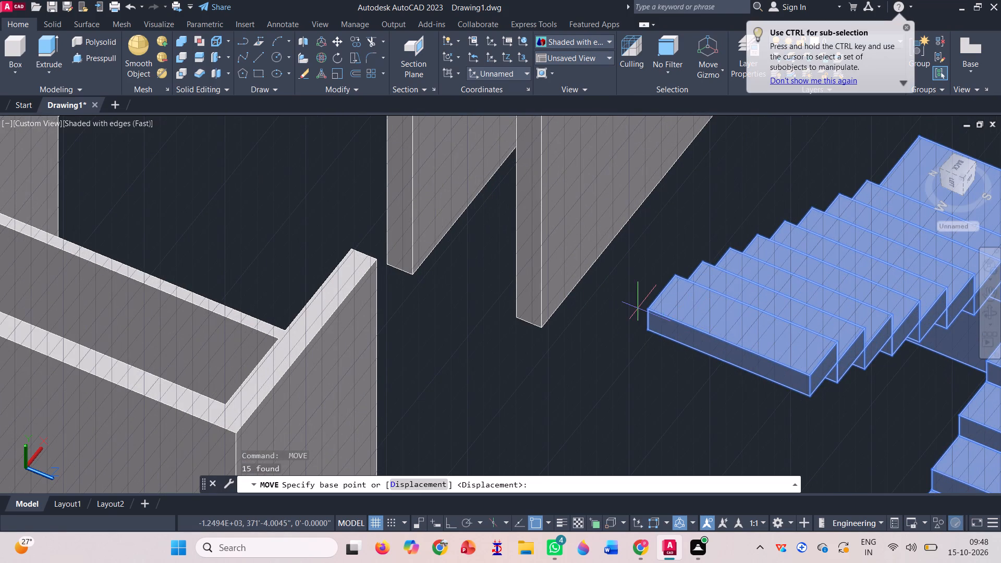
left_click(648, 310)
scroll(642, 335, "down", 3)
scroll(505, 193, "up", 2)
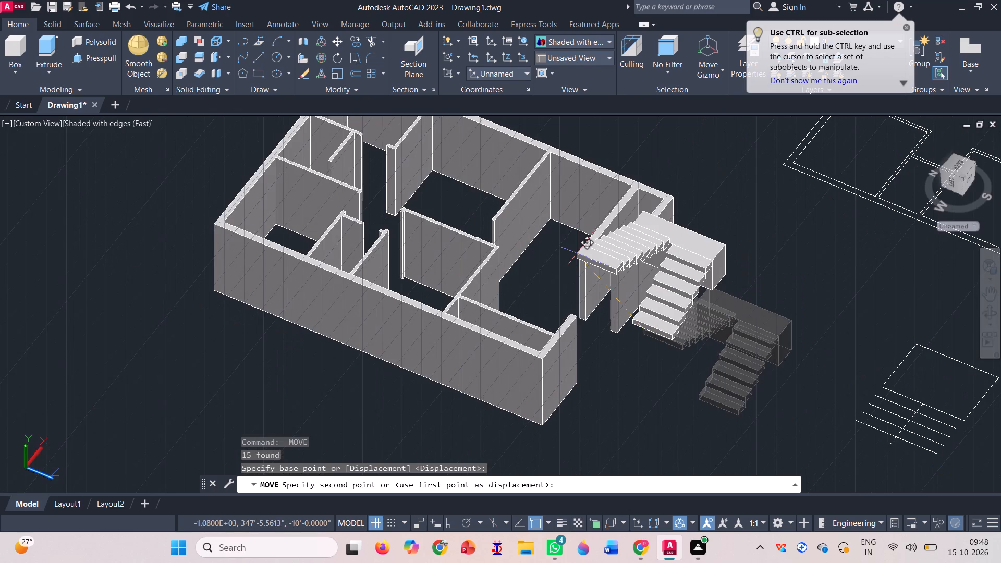
scroll(506, 219, "up", 3)
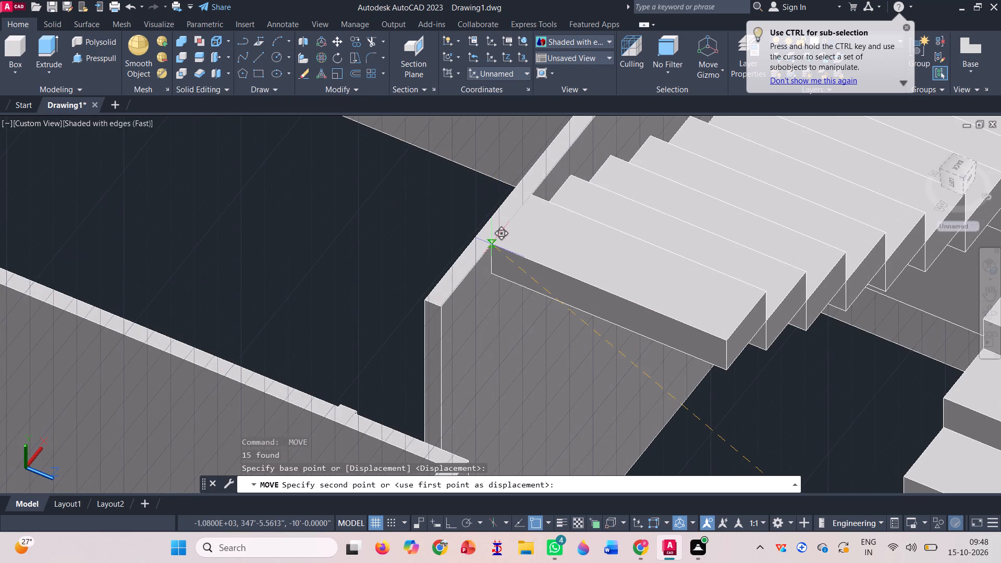
left_click(491, 243)
Examine the placed staircase from several sides to check how both flights and the landing sit against the stair room walls.
scroll(462, 244, "down", 4)
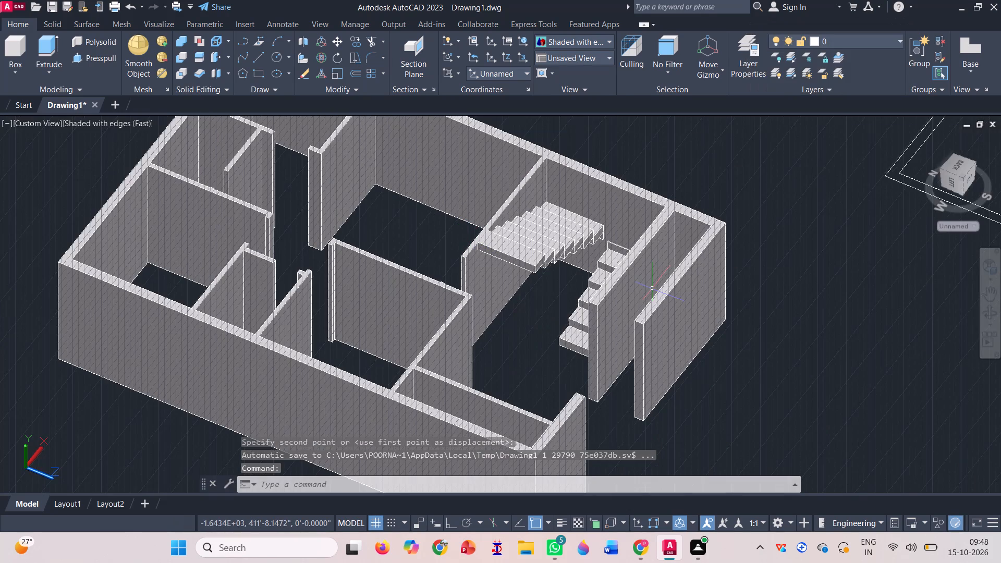
left_click(991, 310)
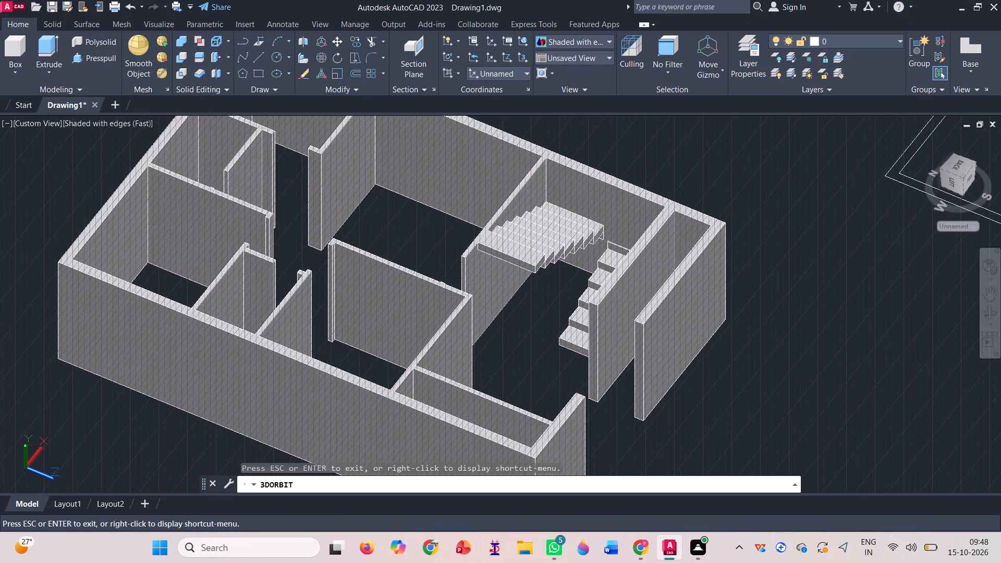
left_click_drag(827, 406, 654, 390)
scroll(569, 317, "down", 6)
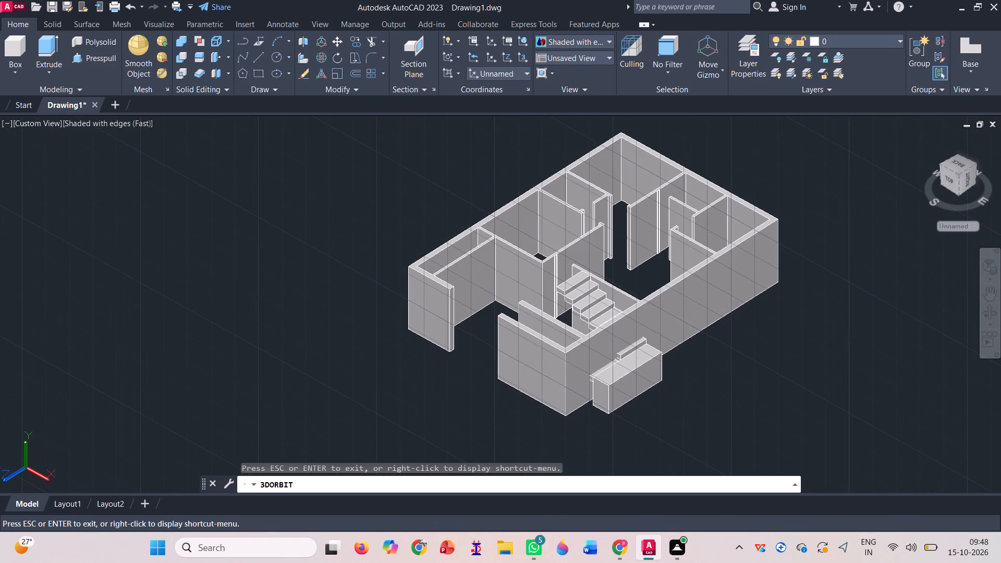
scroll(680, 361, "up", 3)
left_click_drag(779, 421, 779, 420)
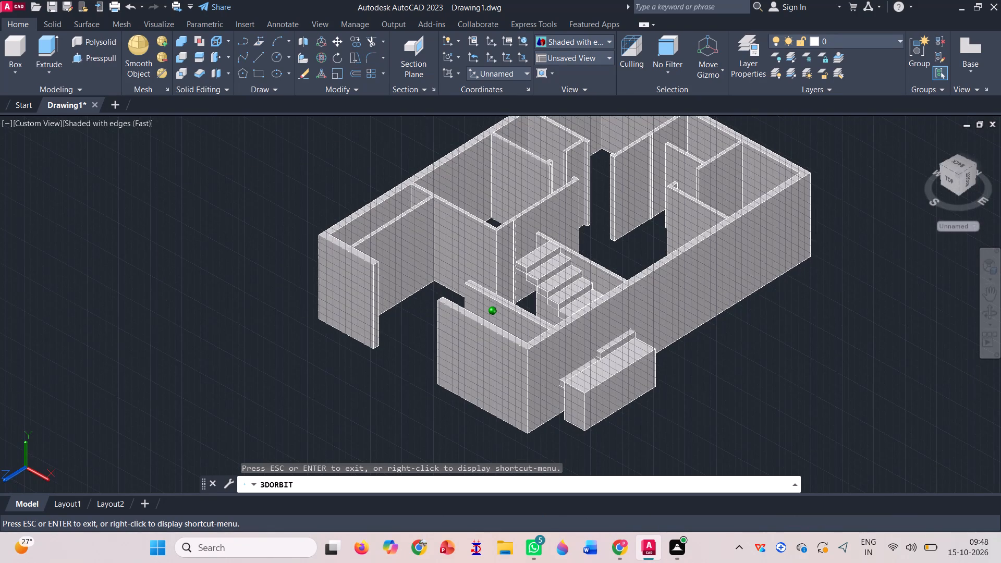
left_click_drag(779, 420, 835, 402)
left_click_drag(716, 298, 776, 375)
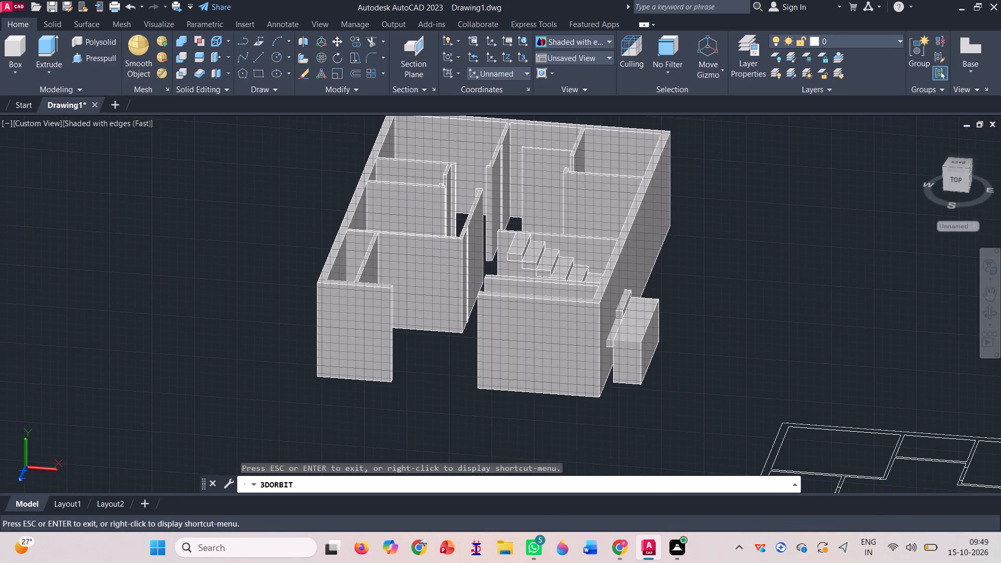
left_click_drag(776, 375, 814, 354)
scroll(583, 291, "up", 4)
left_click_drag(773, 312, 791, 316)
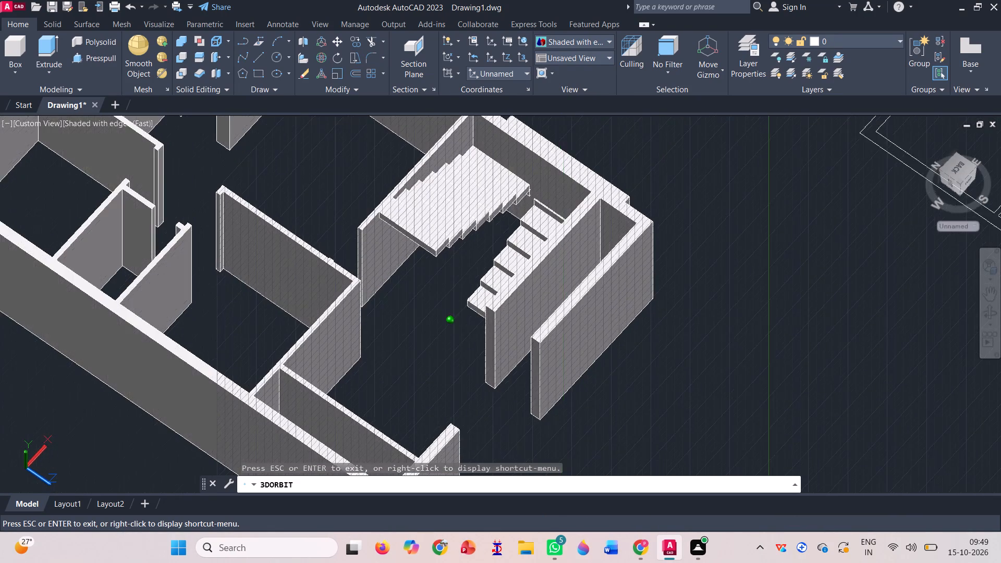
left_click_drag(791, 316, 835, 317)
key("Escape")
scroll(723, 299, "down", 1)
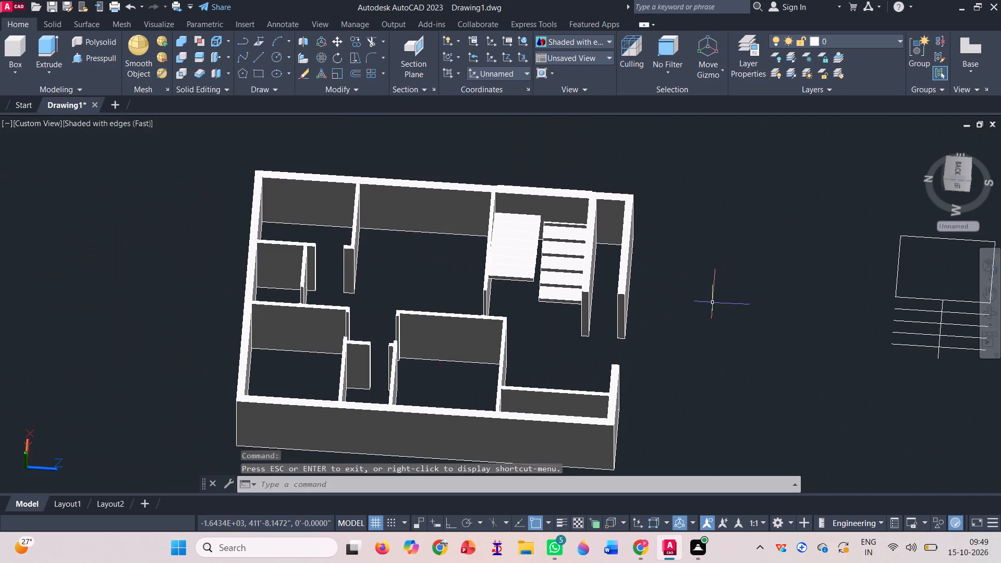
Select the steps of the upper flight beside the partition wall and all steps of the lower flight inside the stair room.
scroll(494, 218, "up", 3)
left_click(629, 425)
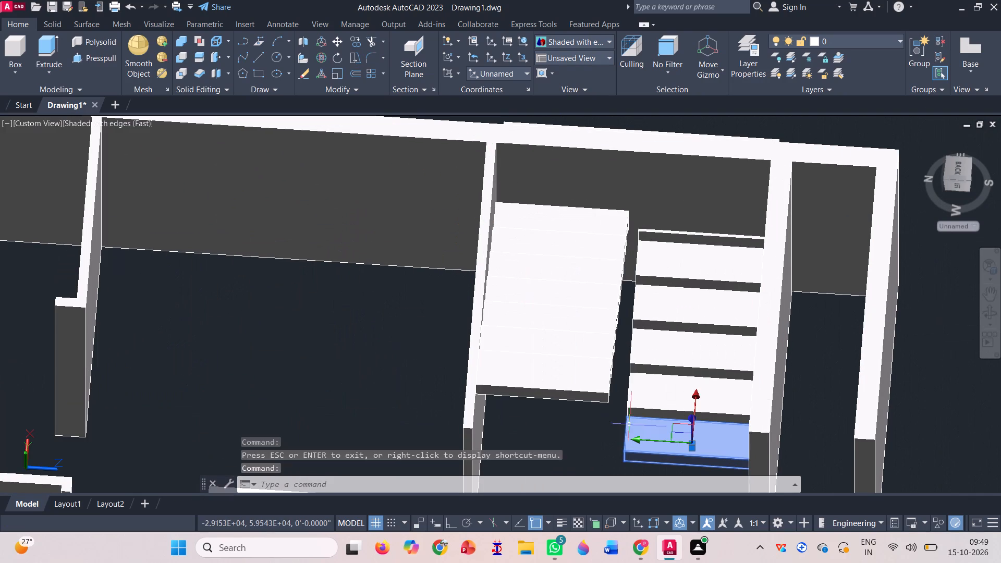
left_click(576, 360)
left_click(570, 335)
left_click(573, 308)
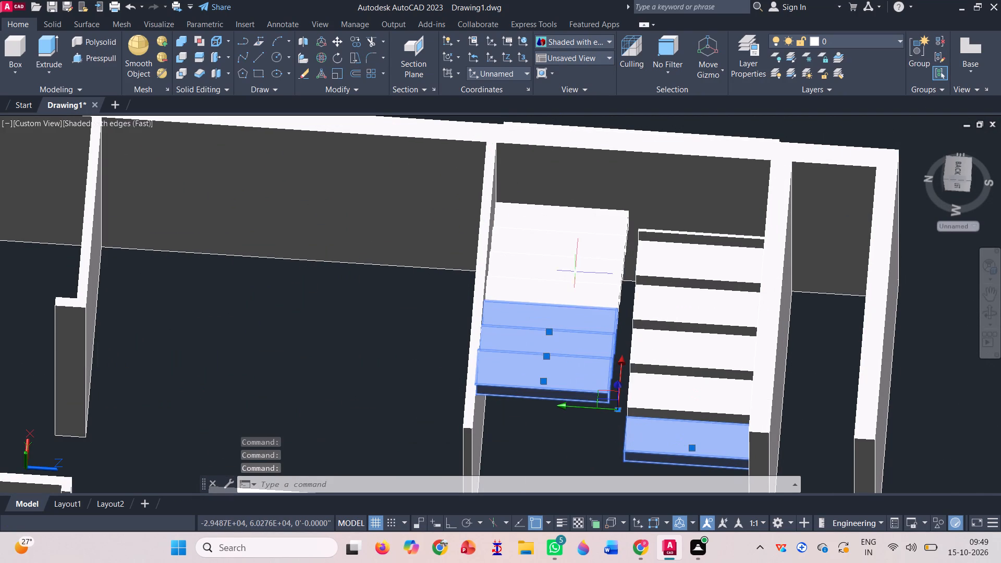
left_click(575, 267)
left_click(585, 301)
left_click(581, 242)
left_click(589, 221)
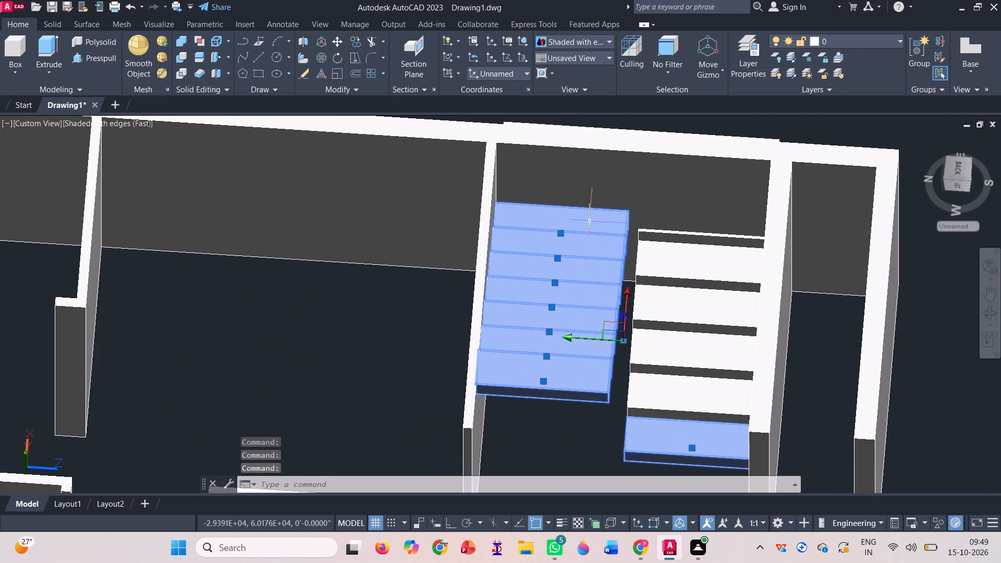
left_click(722, 253)
scroll(714, 232, "up", 3)
left_click(717, 239)
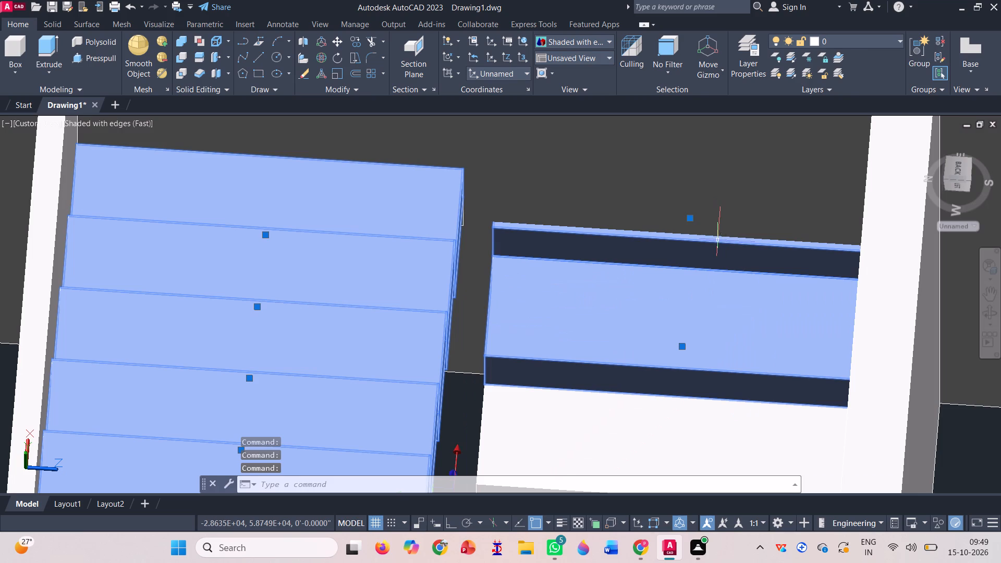
scroll(700, 271, "down", 2)
left_click(695, 315)
left_click(695, 336)
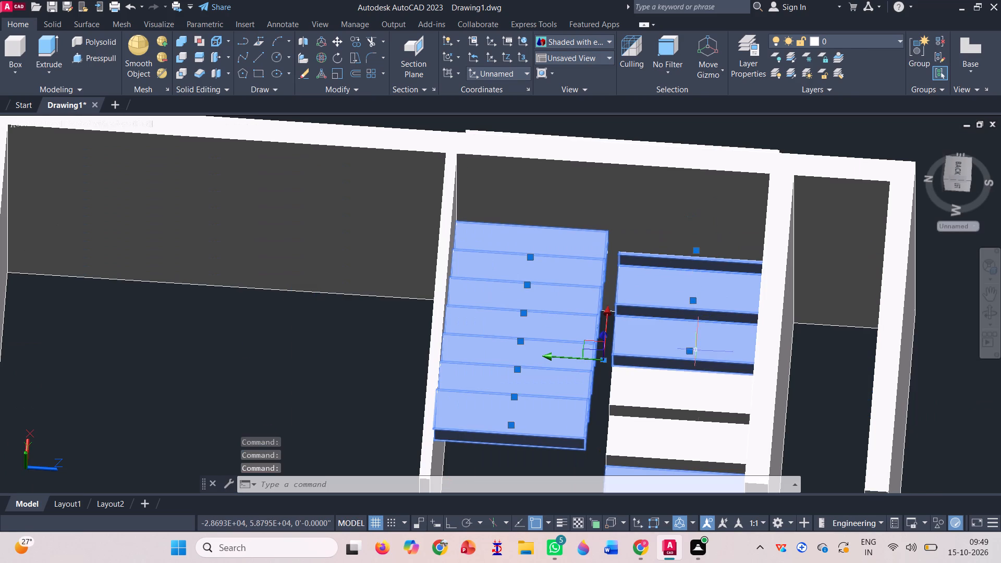
left_click(700, 402)
scroll(659, 338, "down", 2)
scroll(664, 394, "up", 2)
left_click(664, 393)
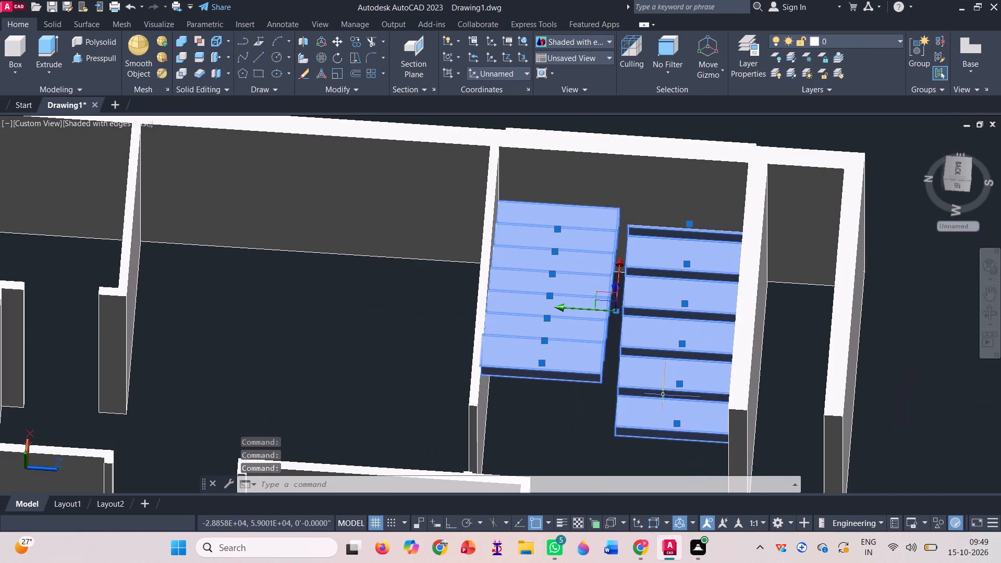
Add the landing block outside the outer wall and the upper flight's step next to it to the selection.
scroll(655, 327, "down", 2)
left_click(992, 313)
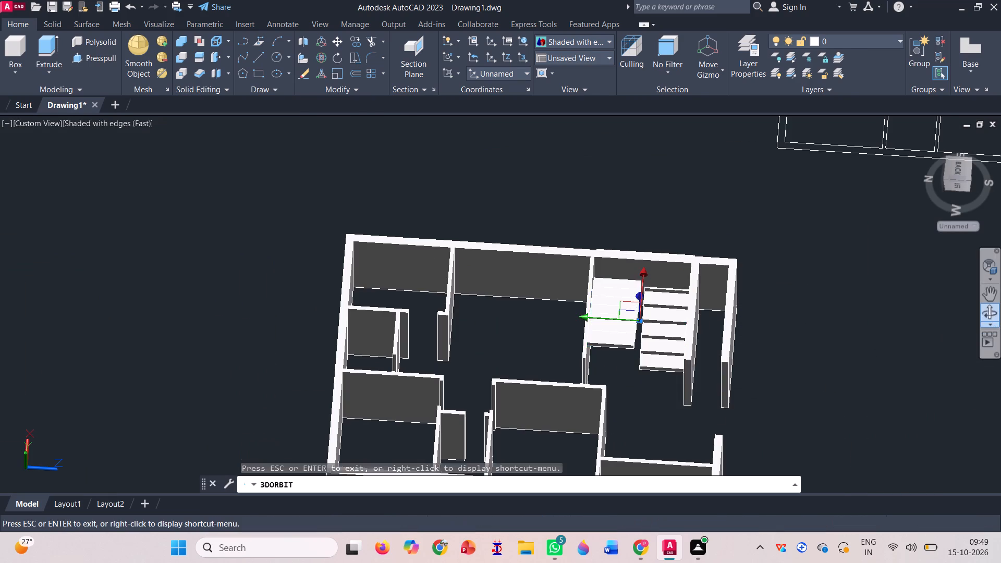
left_click_drag(854, 361, 546, 350)
scroll(482, 286, "down", 4)
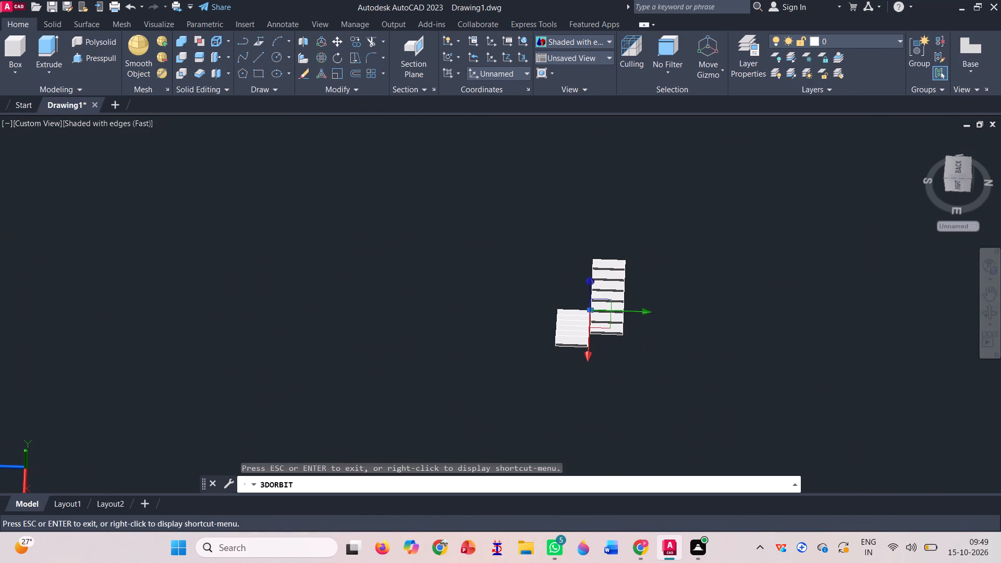
key("Escape")
scroll(585, 365, "up", 2)
left_click(602, 358)
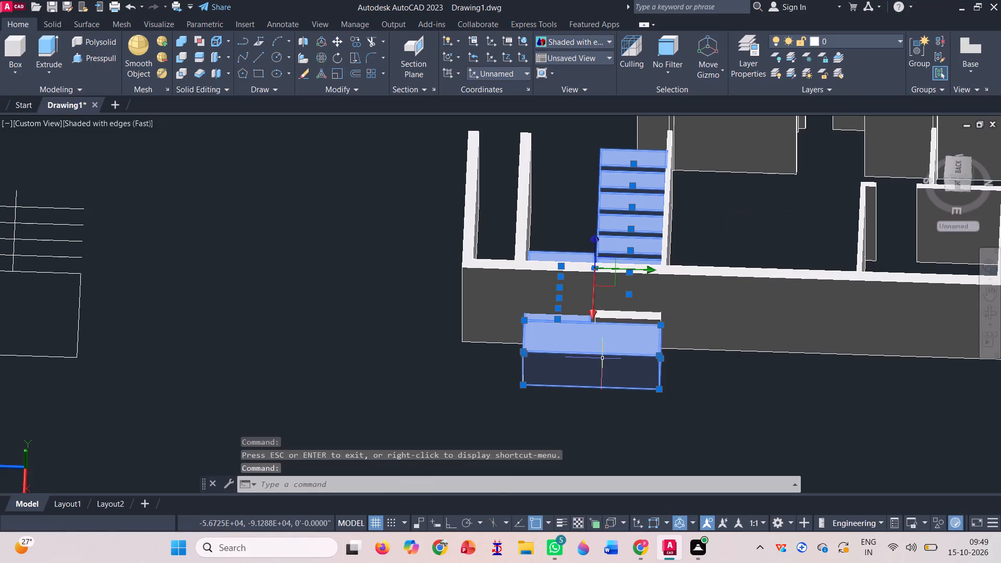
left_click(642, 315)
scroll(641, 316, "up", 3)
scroll(648, 338, "down", 1)
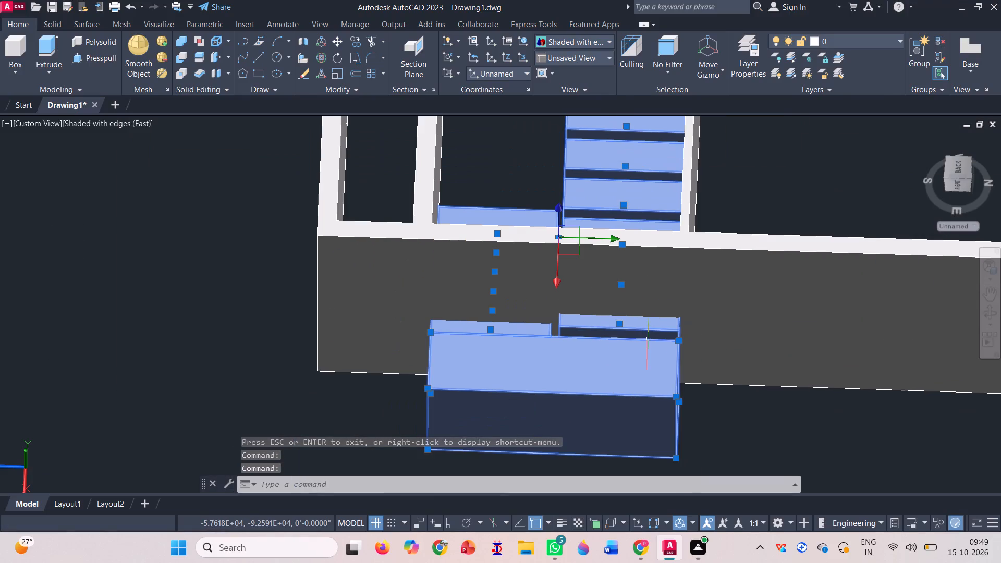
Move the whole staircase from the landing's top front edge a short distance along the outer wall toward the partition, with Ortho on.
key("space")
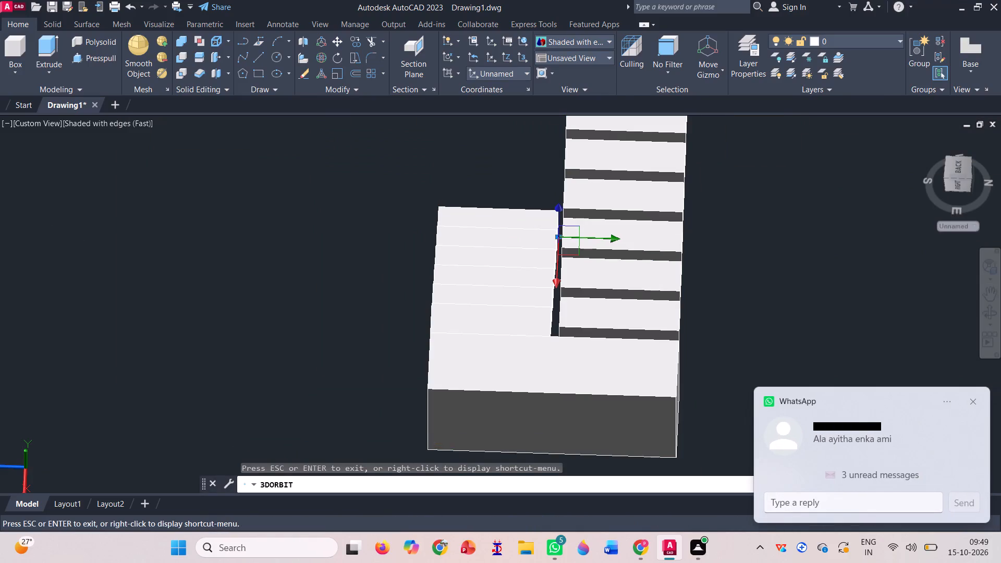
key("space")
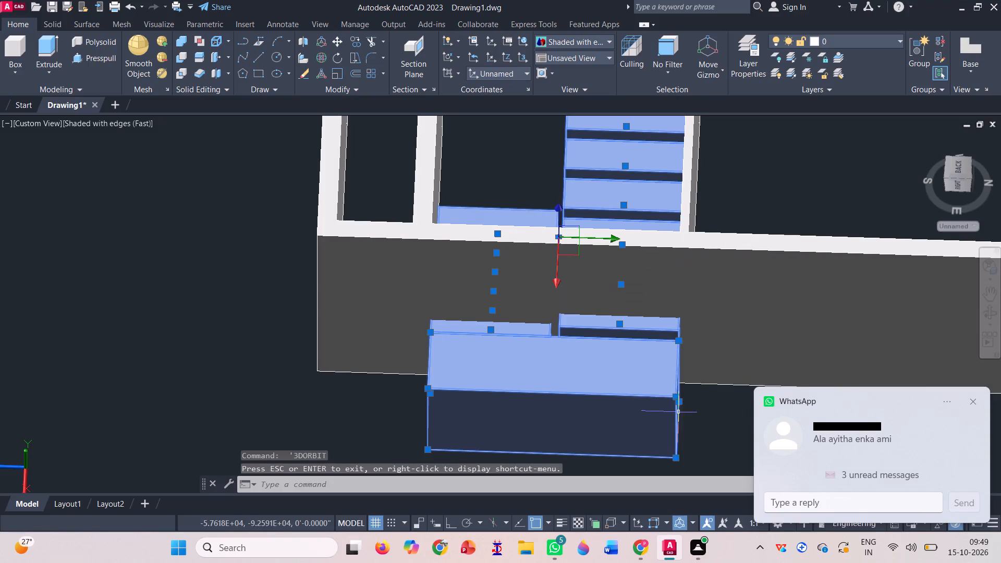
scroll(668, 389, "up", 2)
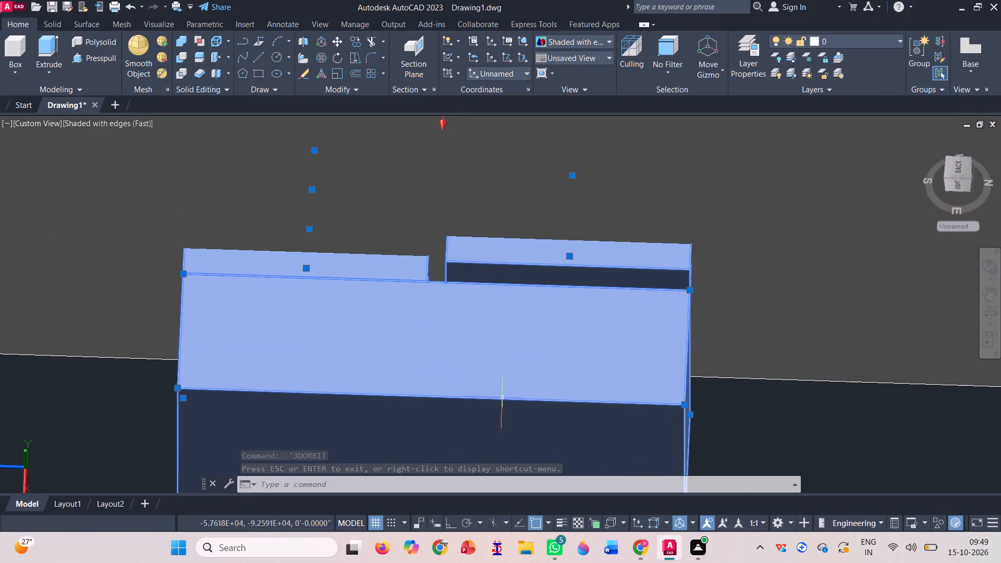
type("m")
key("space")
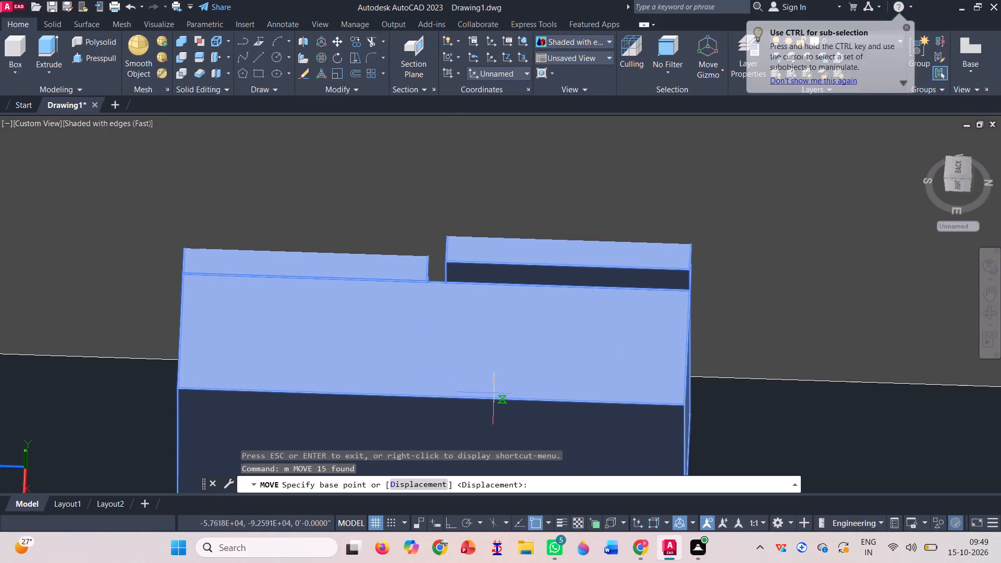
left_click(500, 400)
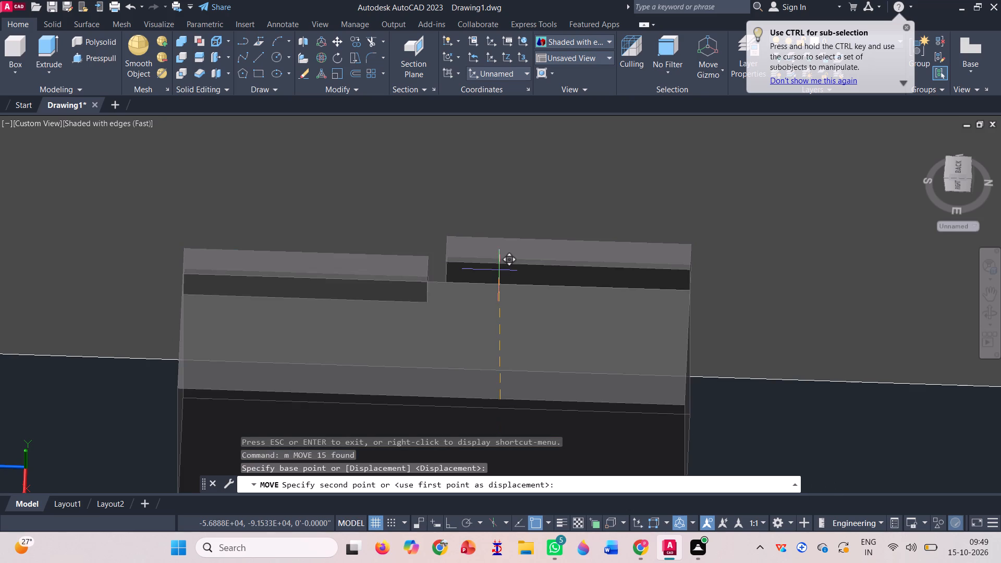
key("F8")
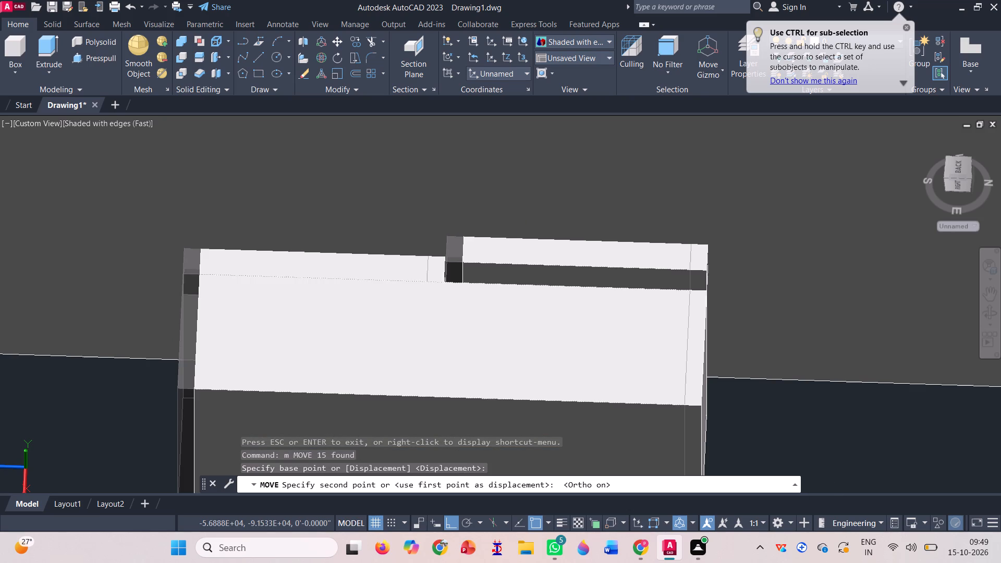
left_click(522, 235)
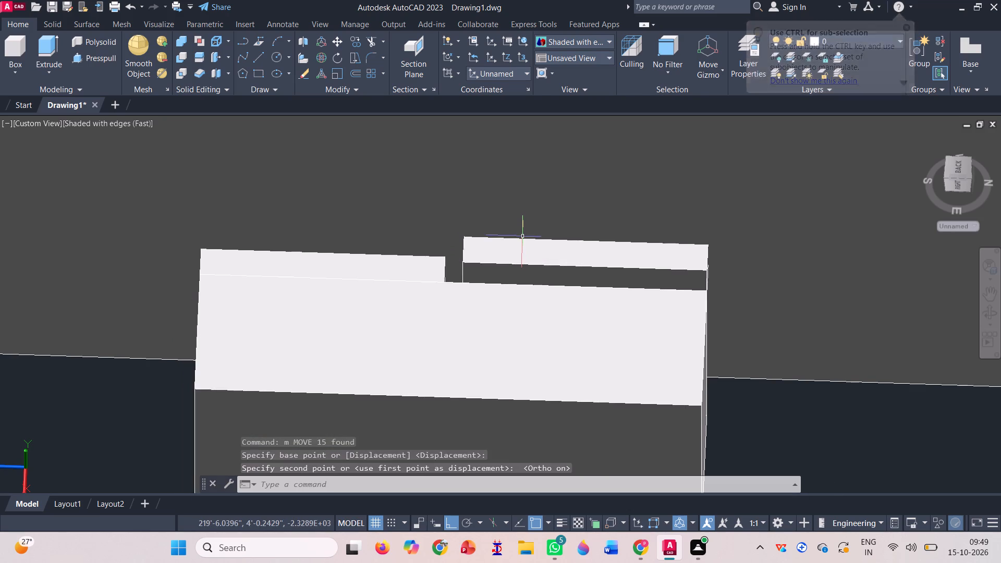
Examine the shifted staircase from outside and inside the house to check its fit against the partition and outer walls.
scroll(522, 236, "down", 2)
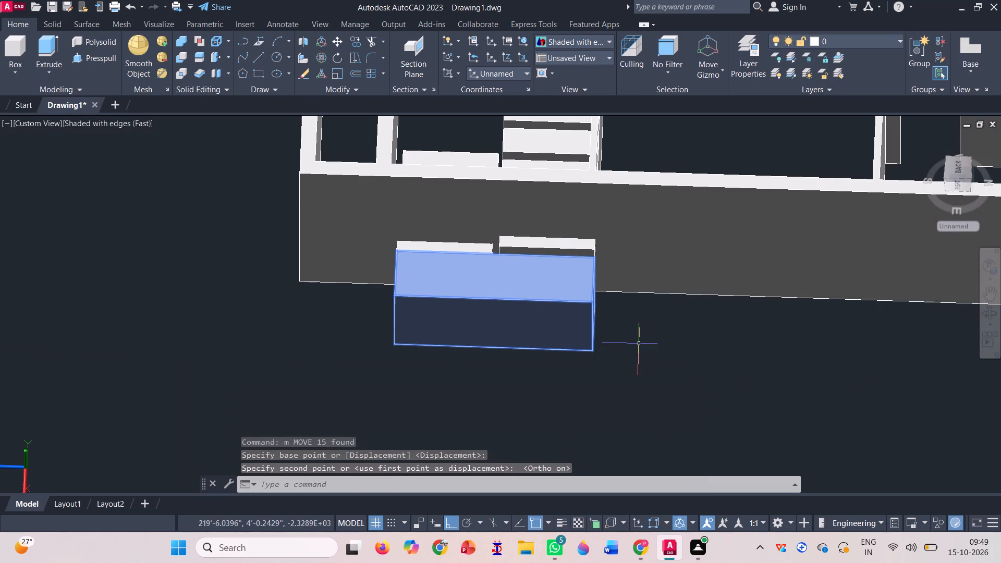
scroll(639, 343, "down", 2)
scroll(608, 287, "up", 2)
scroll(607, 293, "down", 1)
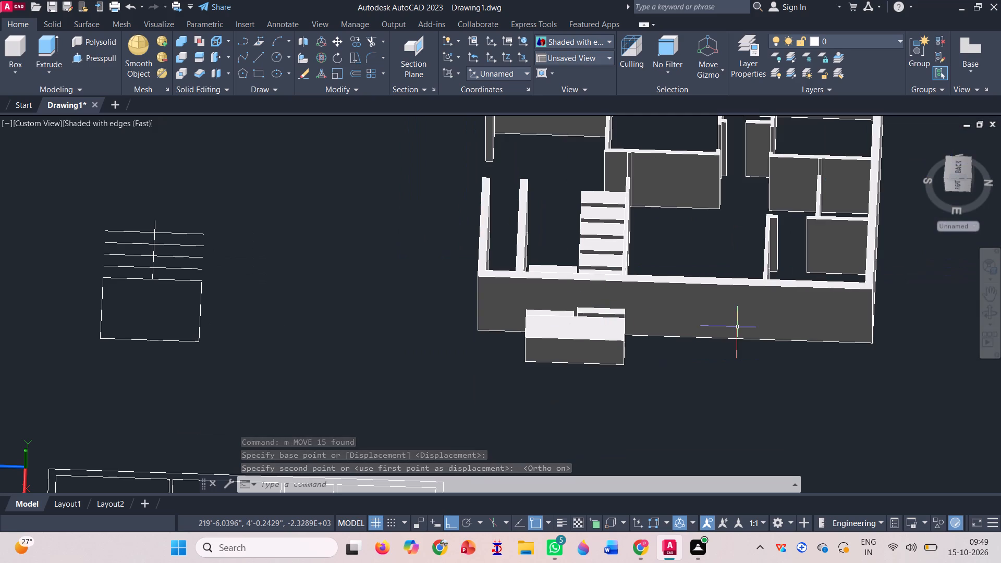
left_click(991, 314)
left_click_drag(827, 418, 633, 409)
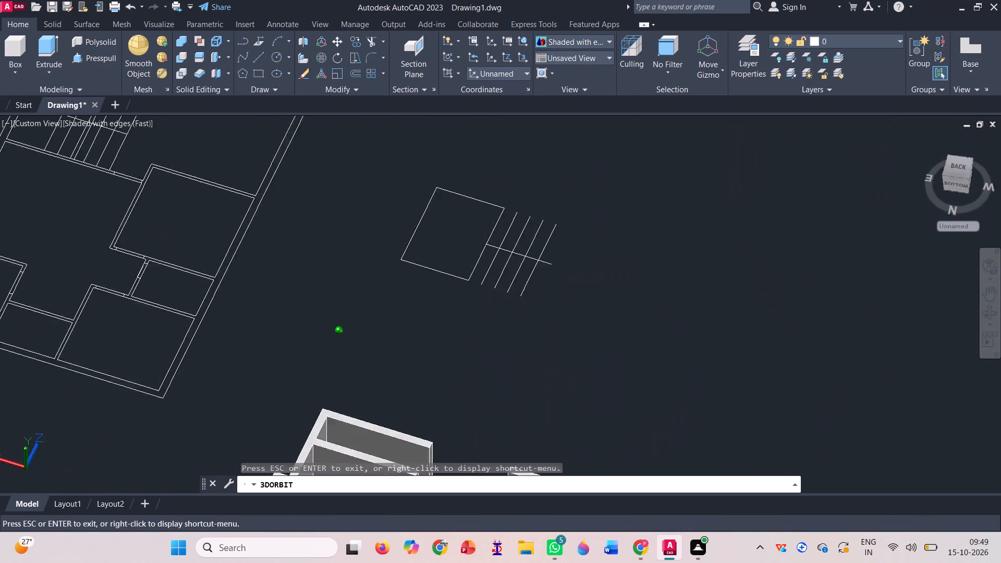
left_click_drag(633, 409, 576, 399)
scroll(621, 292, "down", 7)
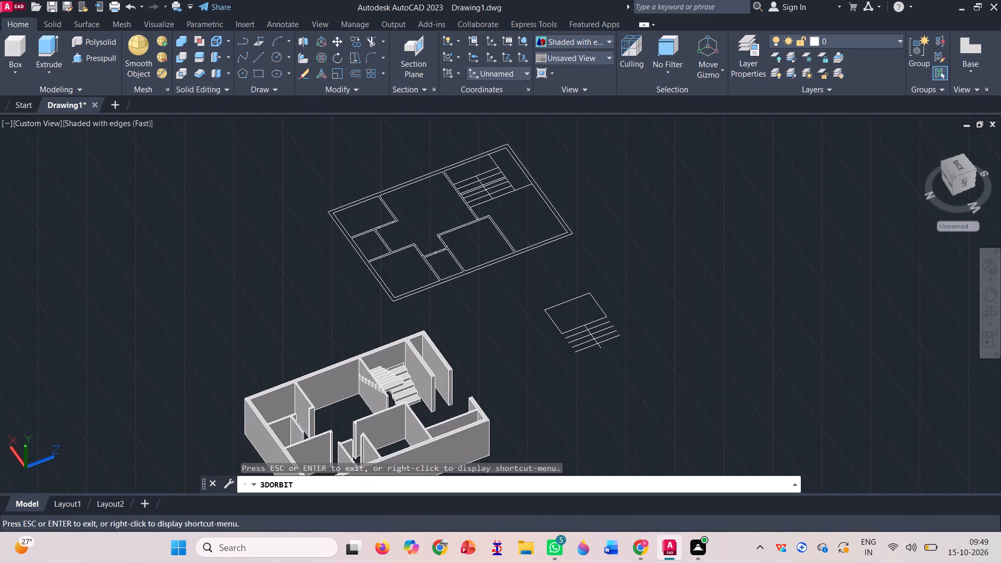
left_click_drag(517, 389, 500, 368)
scroll(408, 338, "up", 4)
scroll(287, 341, "up", 3)
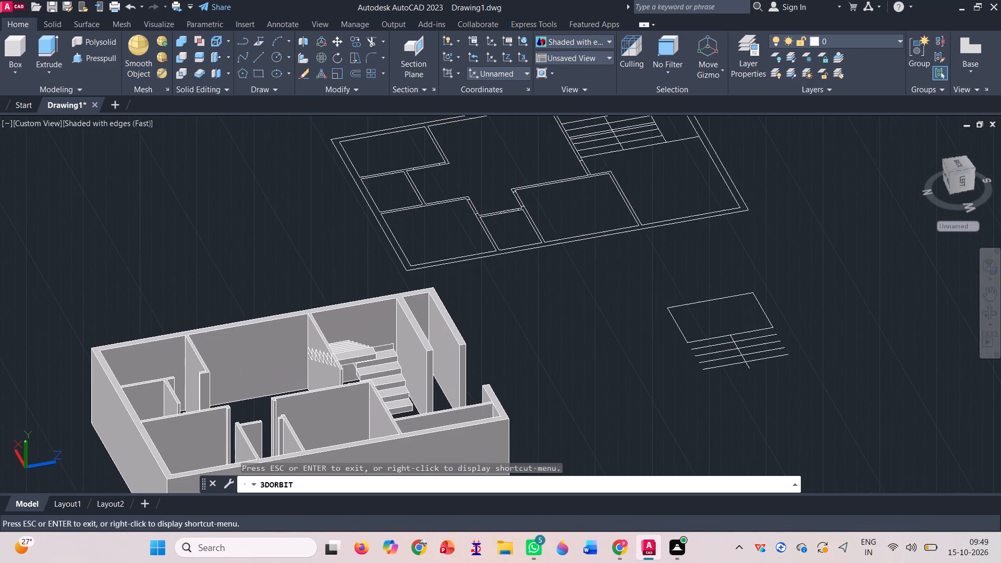
left_click_drag(567, 391, 526, 401)
scroll(300, 278, "up", 1)
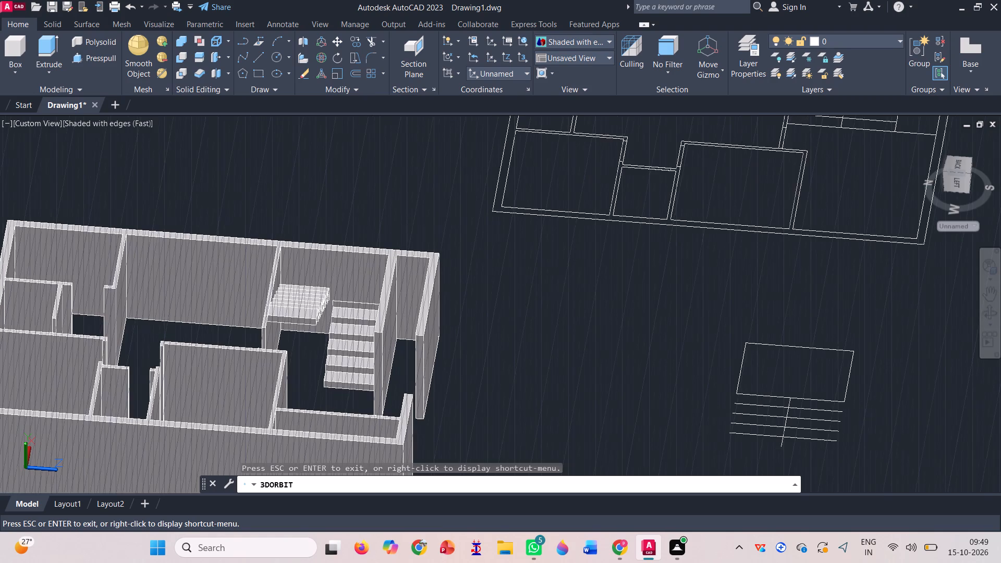
left_click_drag(532, 383, 569, 397)
scroll(392, 432, "up", 4)
scroll(365, 380, "up", 3)
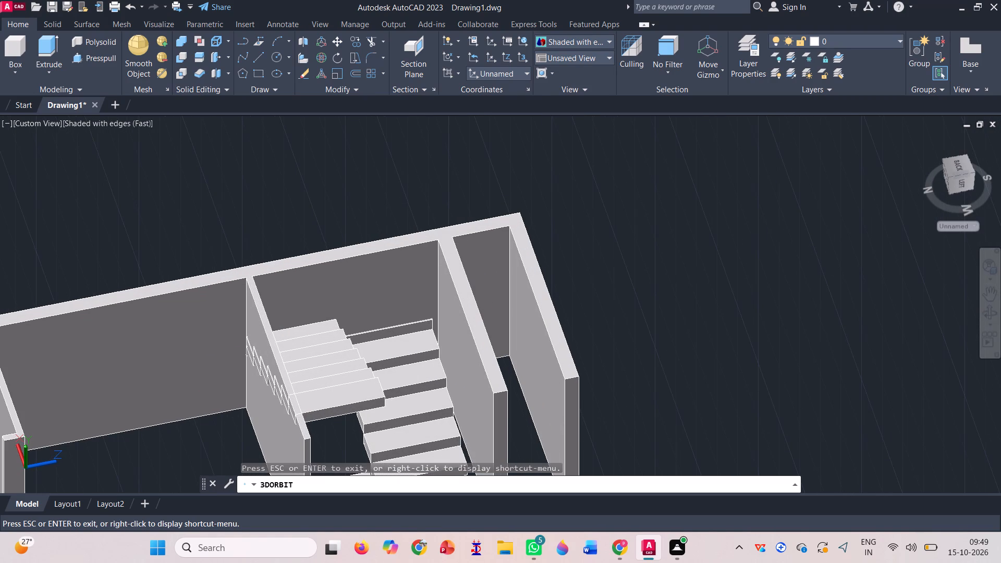
key("Escape")
Select the five lower-flight steps that stand clear of the outer wall inside the stair room.
left_click(420, 363)
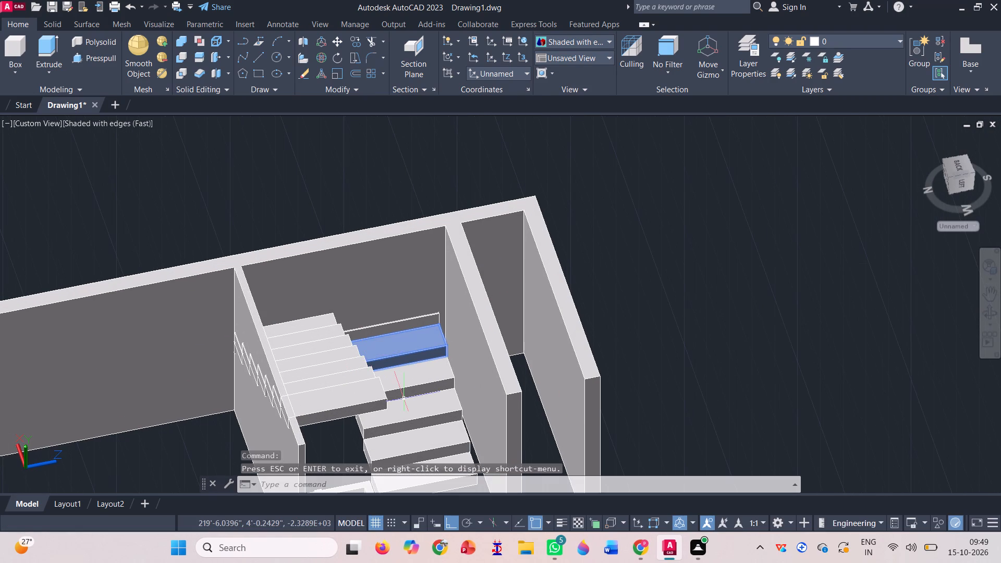
left_click(422, 340)
scroll(431, 287, "down", 1)
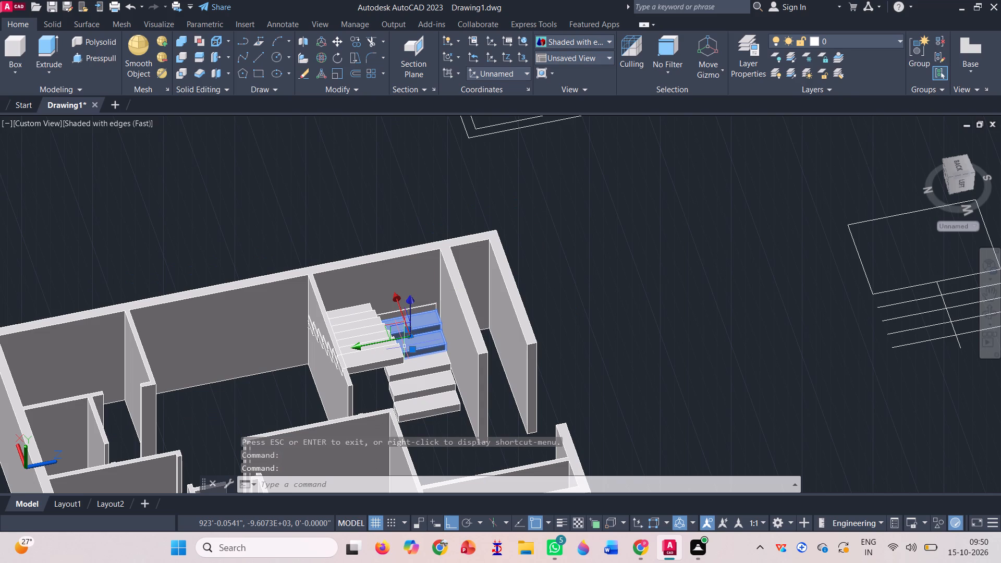
scroll(415, 403, "up", 3)
left_click(425, 415)
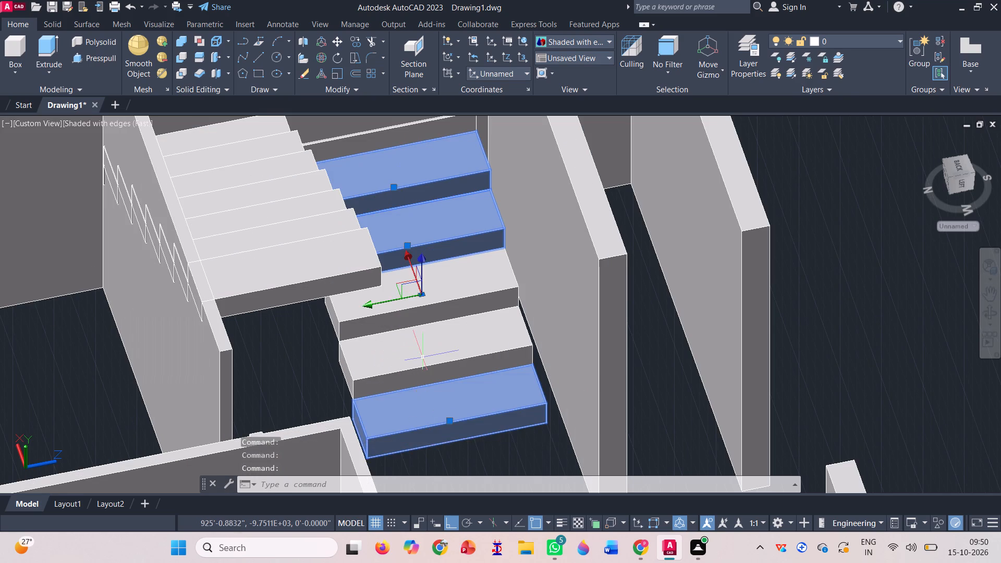
left_click(423, 353)
left_click(457, 290)
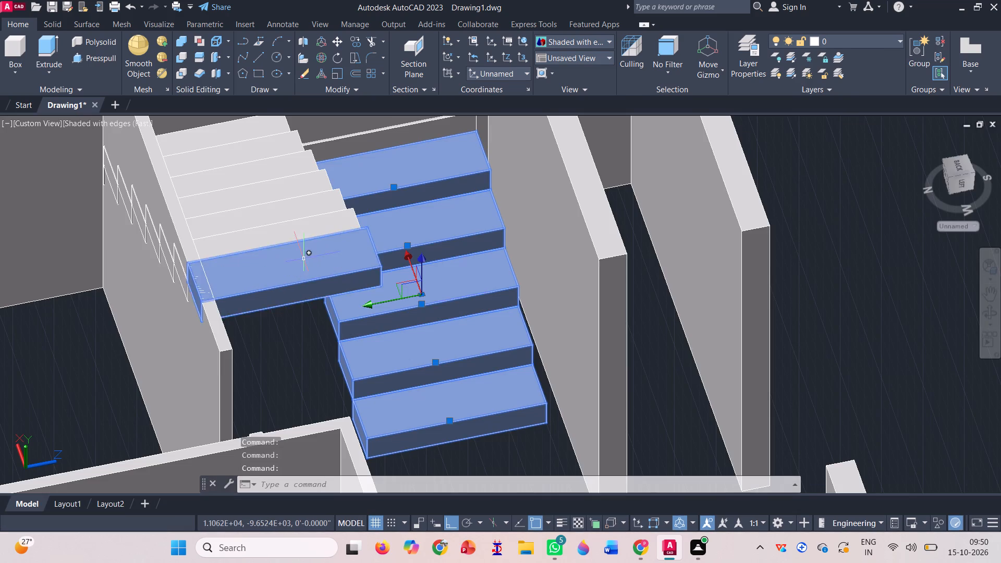
Add the upper flight's seven steps beside the partition wall and the lower flight's step against the outer wall to the selection.
left_click(315, 282)
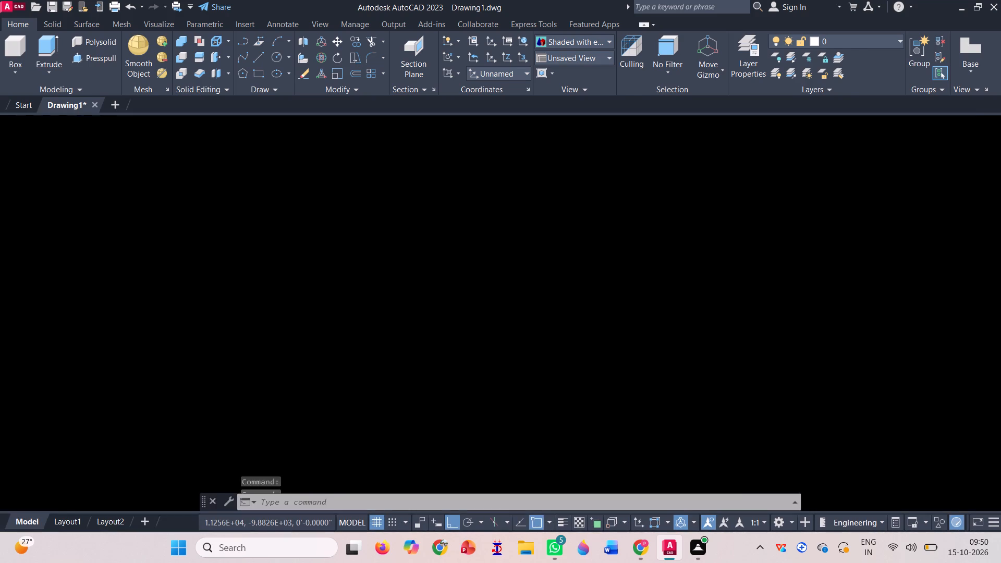
left_click(311, 230)
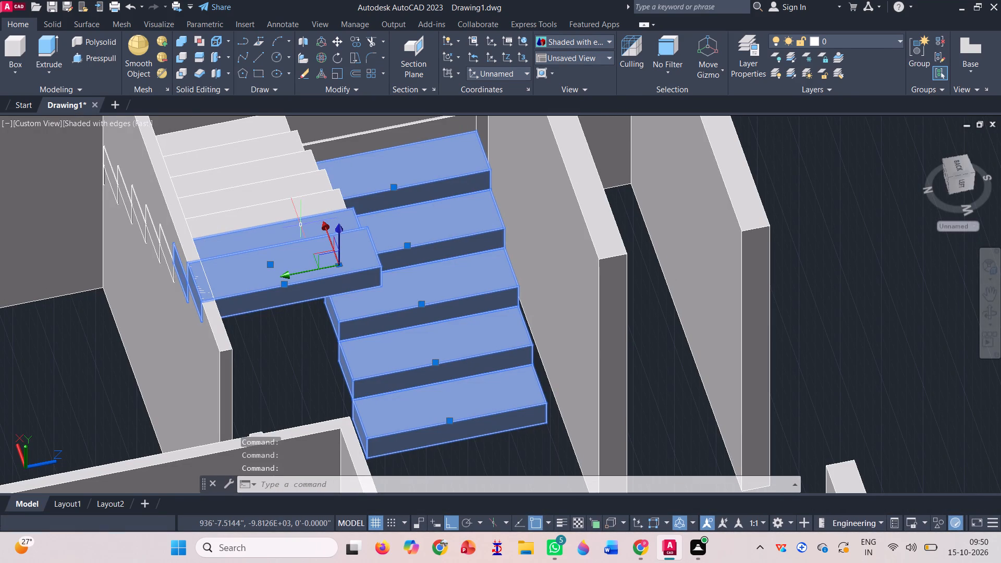
left_click(300, 224)
left_click(298, 219)
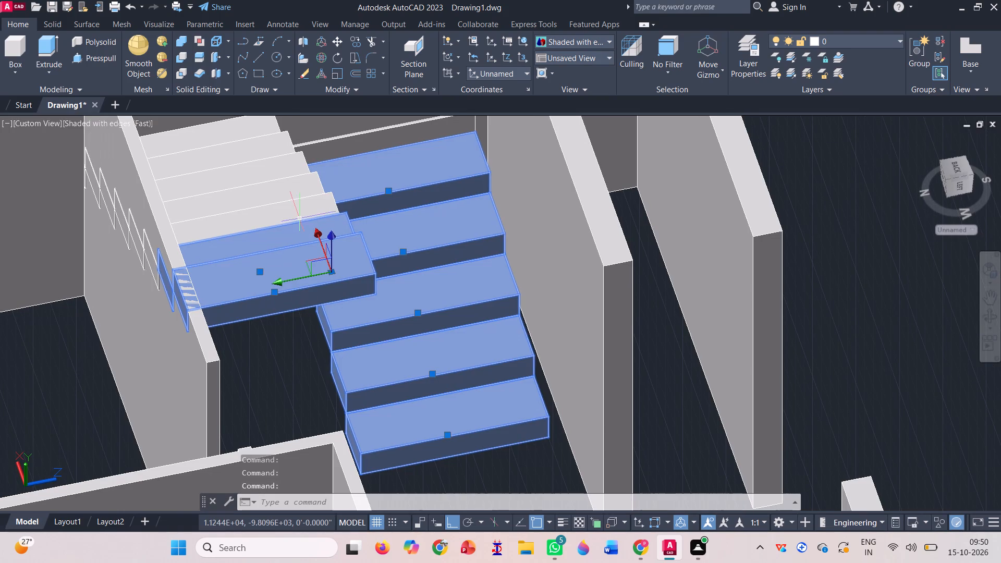
scroll(299, 217, "down", 1)
scroll(270, 144, "up", 3)
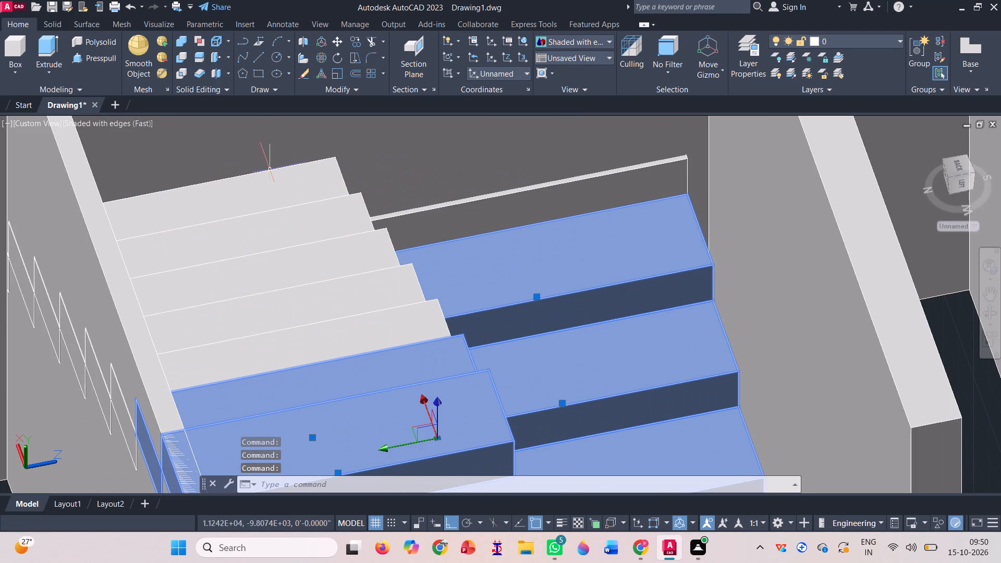
left_click(272, 179)
left_click(274, 186)
left_click(284, 224)
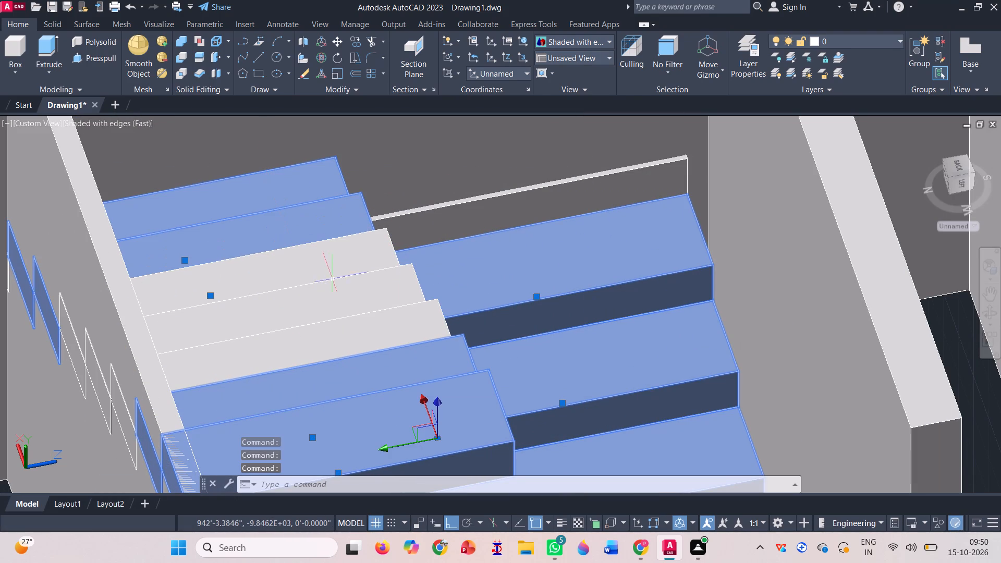
left_click(332, 278)
left_click(357, 322)
left_click(326, 264)
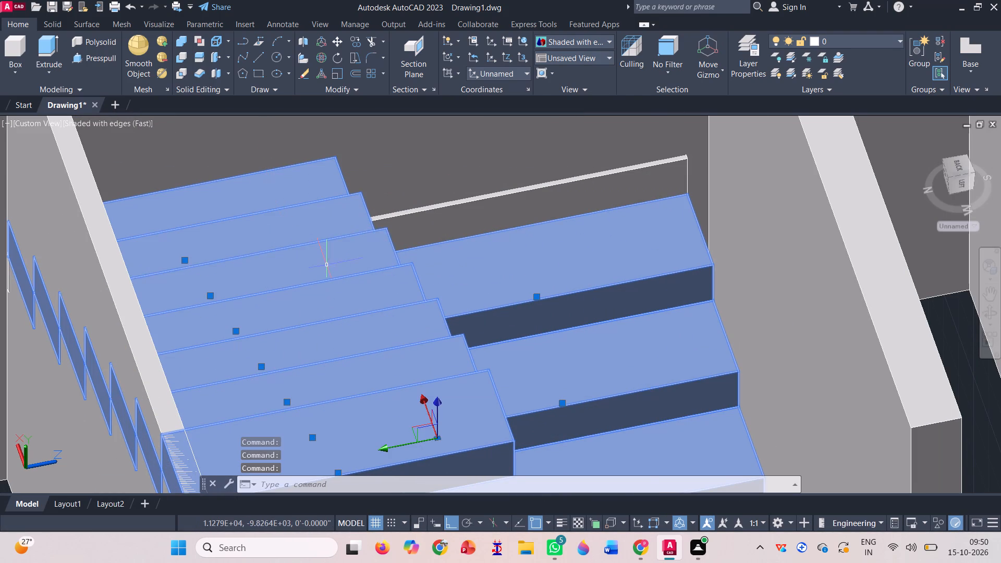
scroll(379, 276, "down", 1)
scroll(445, 235, "up", 2)
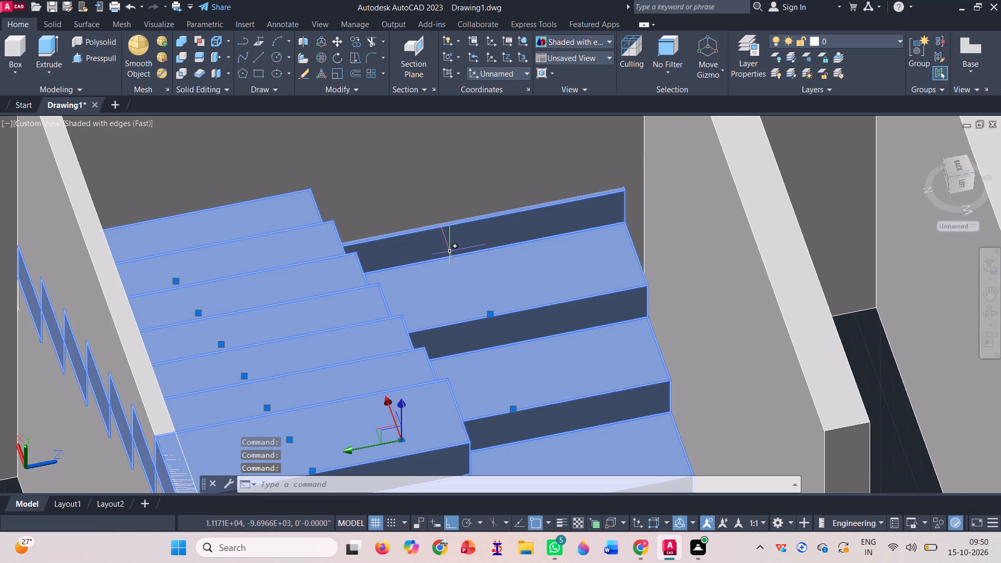
left_click(449, 251)
scroll(379, 248, "down", 3)
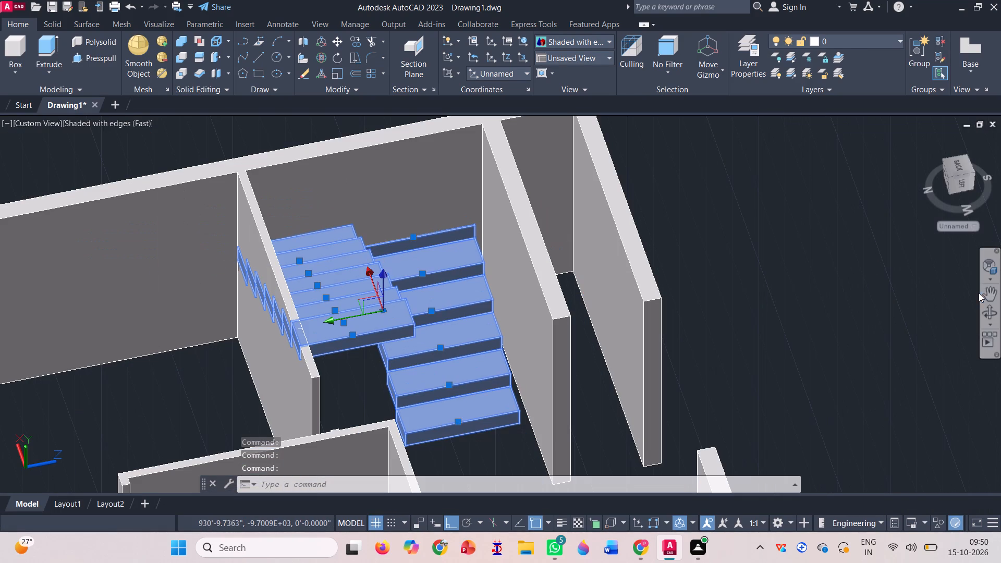
Add the landing block outside the outer wall and the upper flight's step next to it to the selection.
left_click(996, 310)
left_click_drag(783, 348, 540, 326)
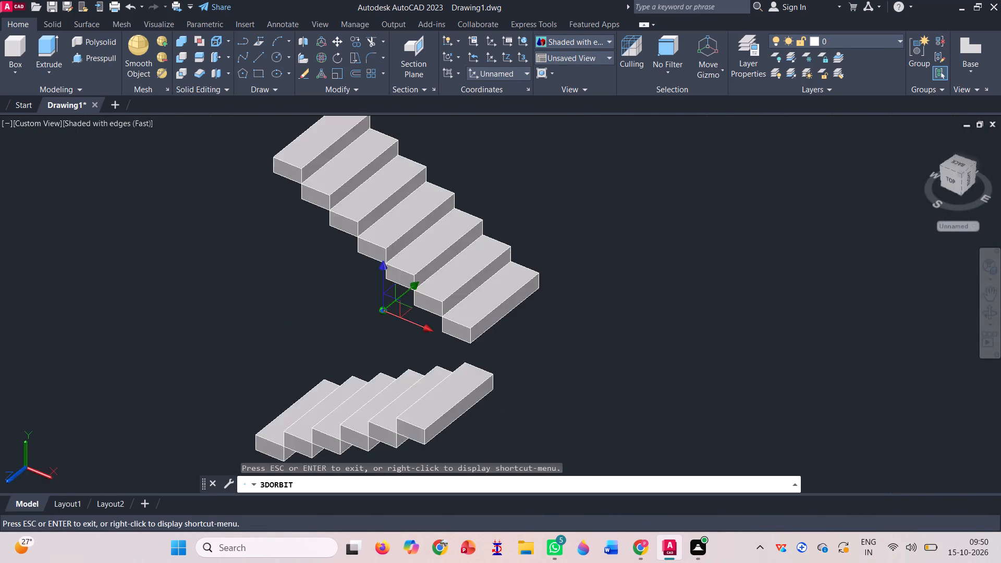
left_click_drag(540, 326, 519, 320)
scroll(215, 227, "down", 3)
key("Escape")
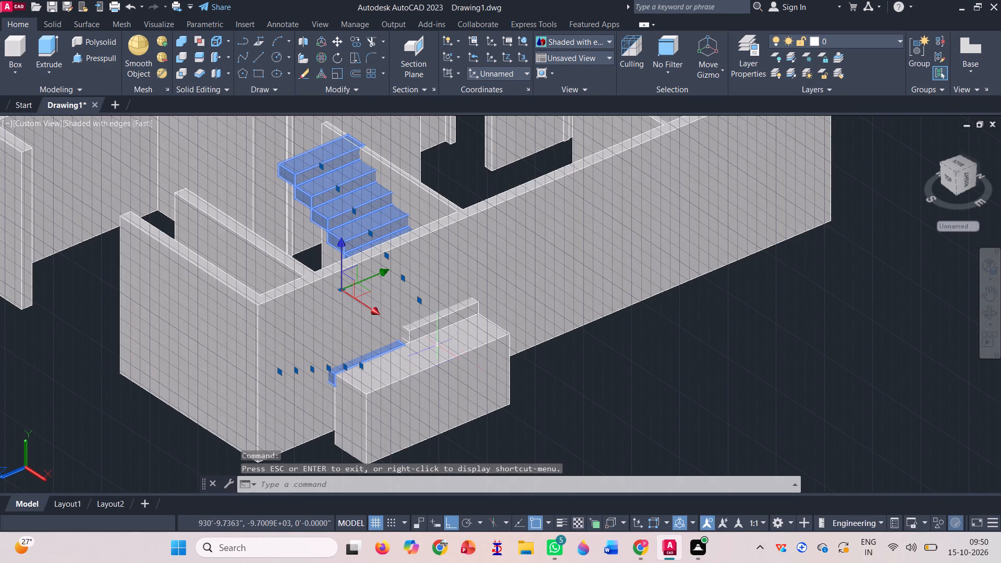
scroll(413, 302, "up", 2)
left_click(454, 335)
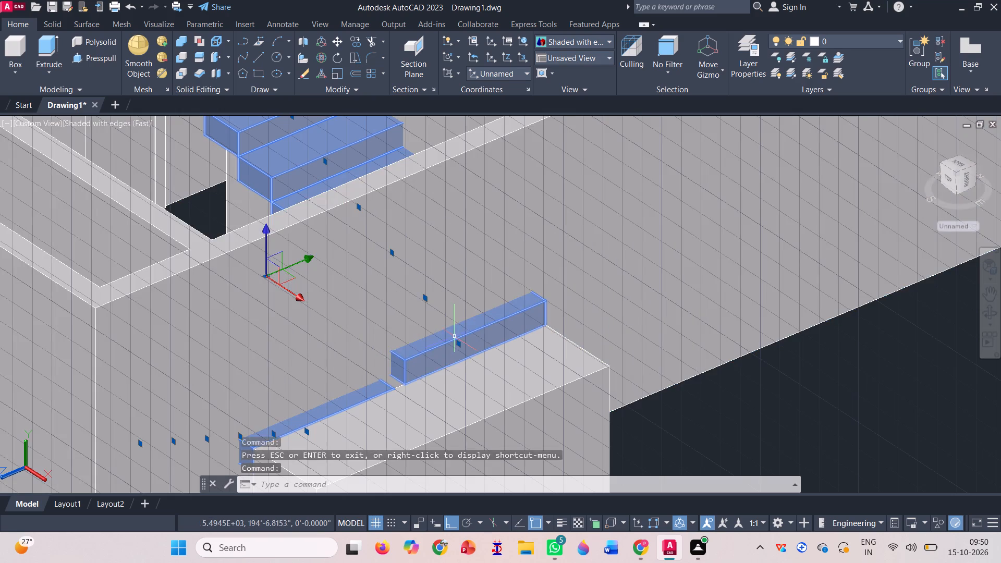
scroll(421, 293, "down", 1)
left_click(444, 351)
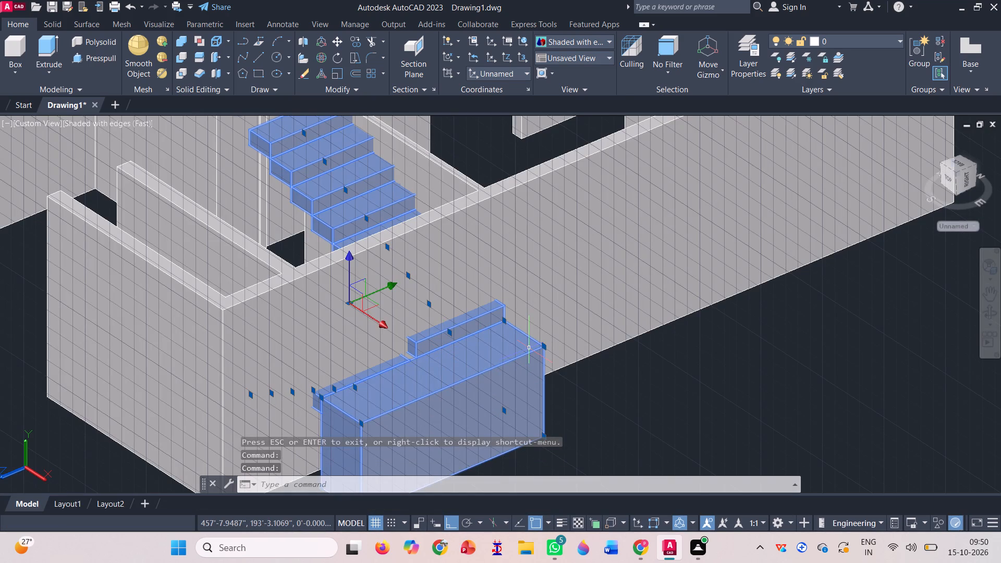
Move the whole staircase, with Ortho on, from the landing's top front edge along the outer wall to beyond the house corner.
key("space")
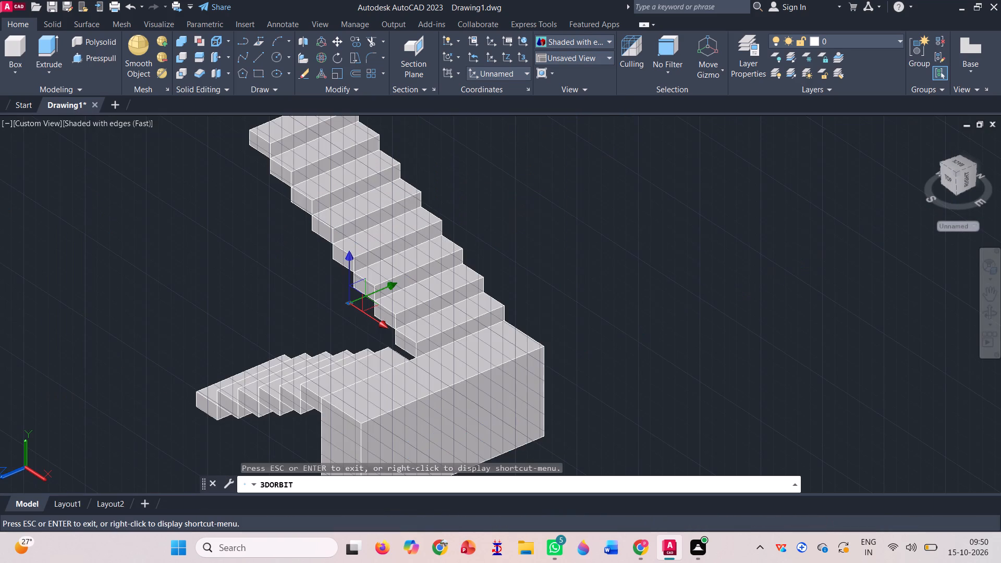
scroll(472, 365, "down", 2)
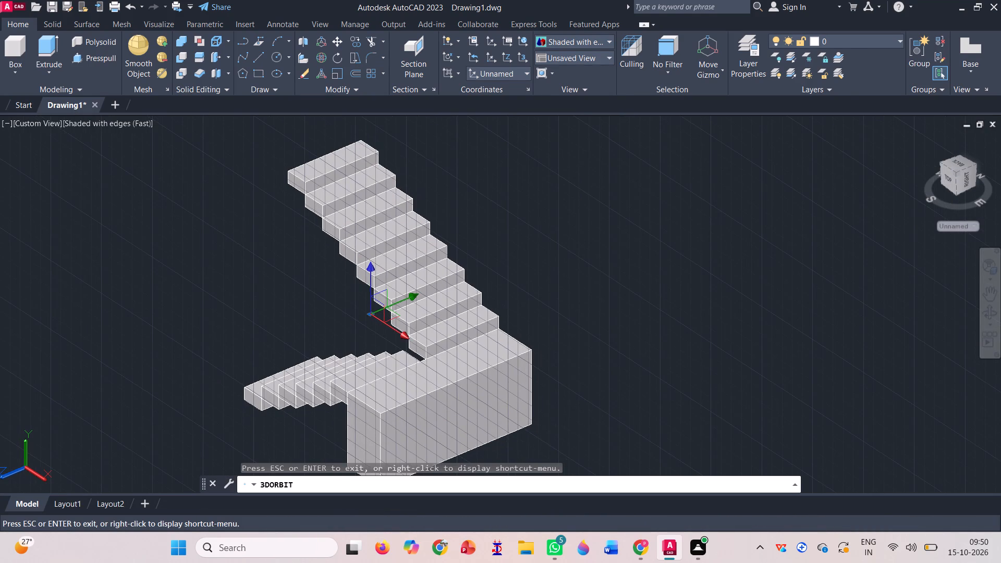
key("space")
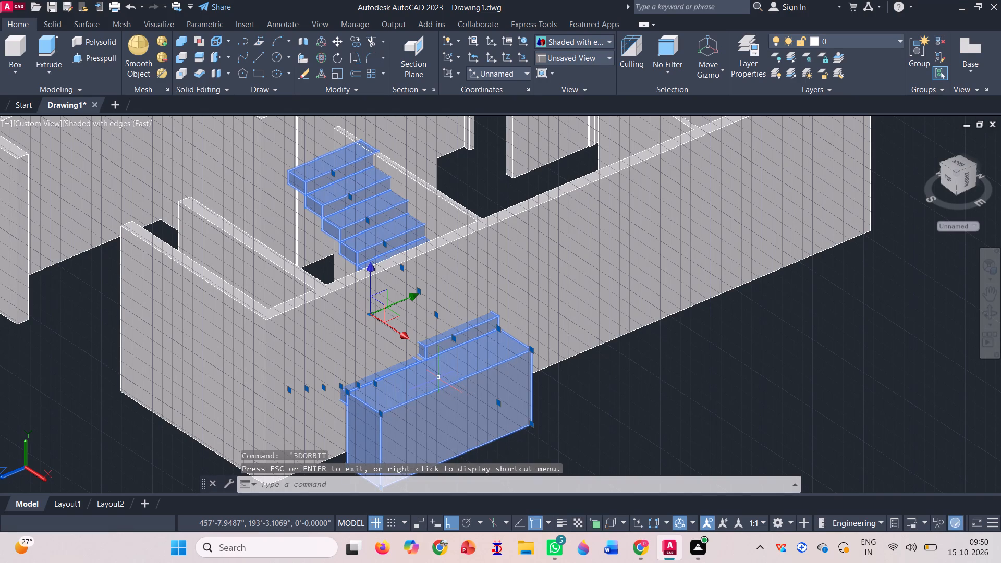
type("m")
key("space")
left_click(445, 380)
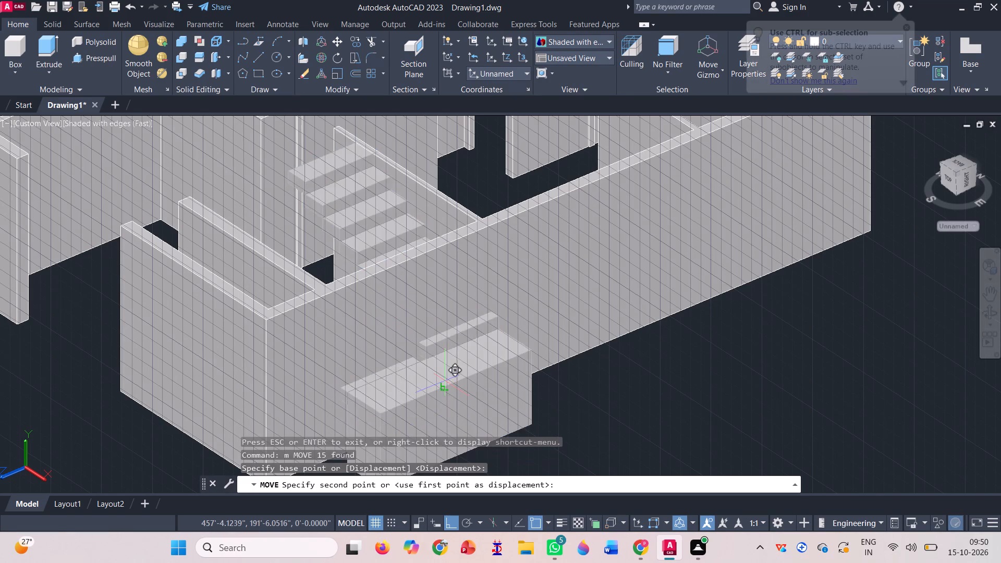
scroll(489, 310, "down", 2)
scroll(349, 343, "up", 2)
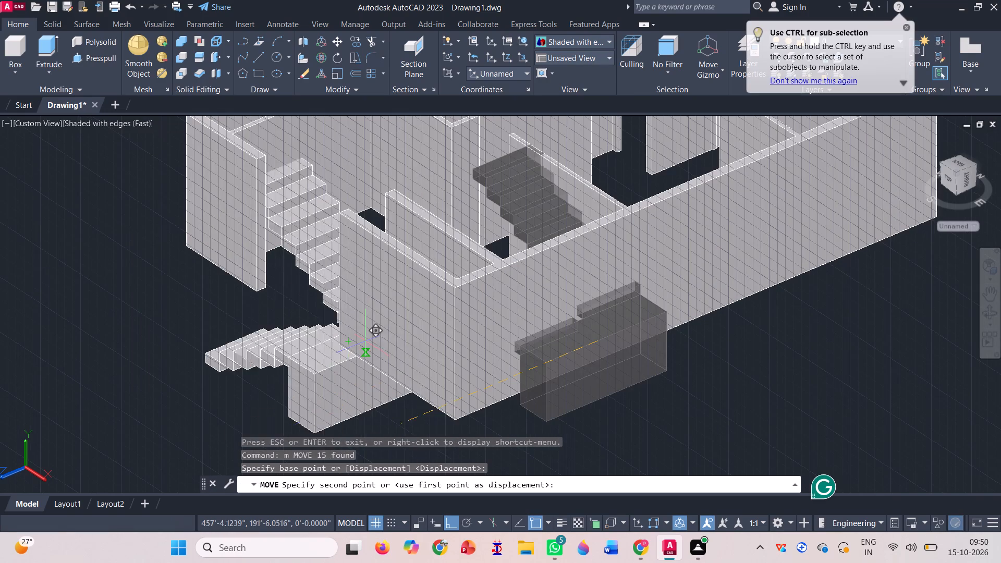
left_click(355, 339)
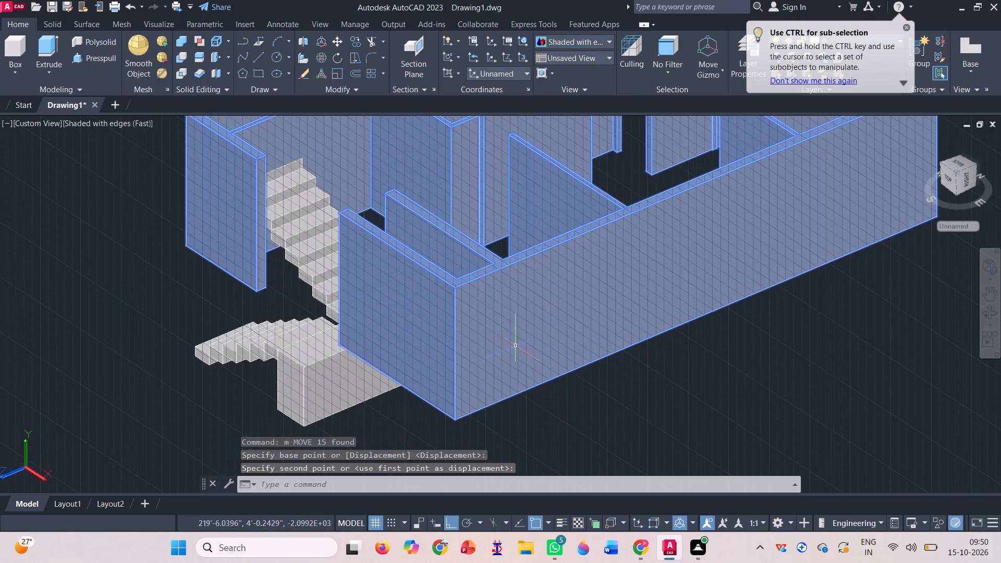
Examine the relocated staircase against the house's end walls from several sides and from above.
scroll(446, 359, "down", 1)
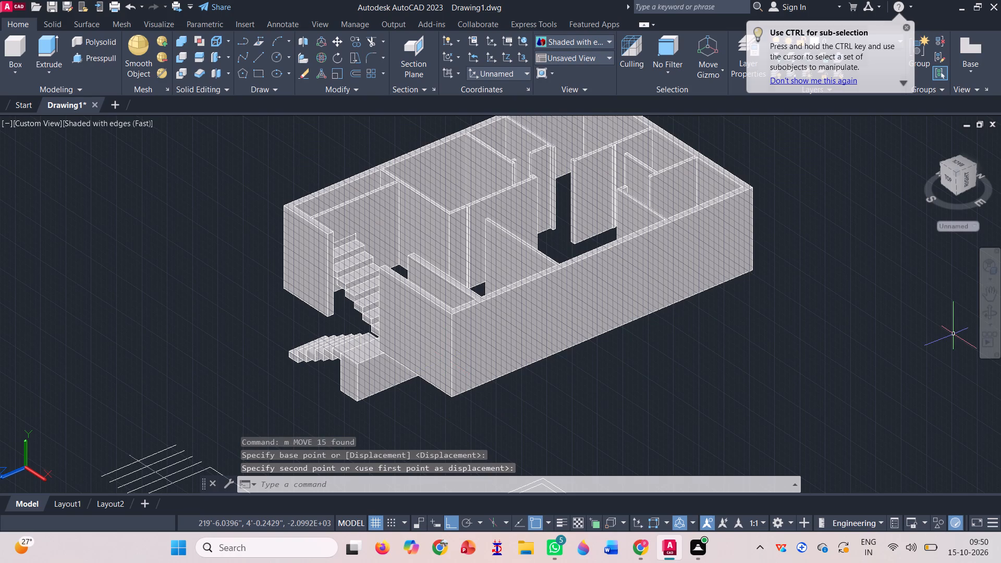
left_click(986, 312)
left_click_drag(556, 432, 643, 425)
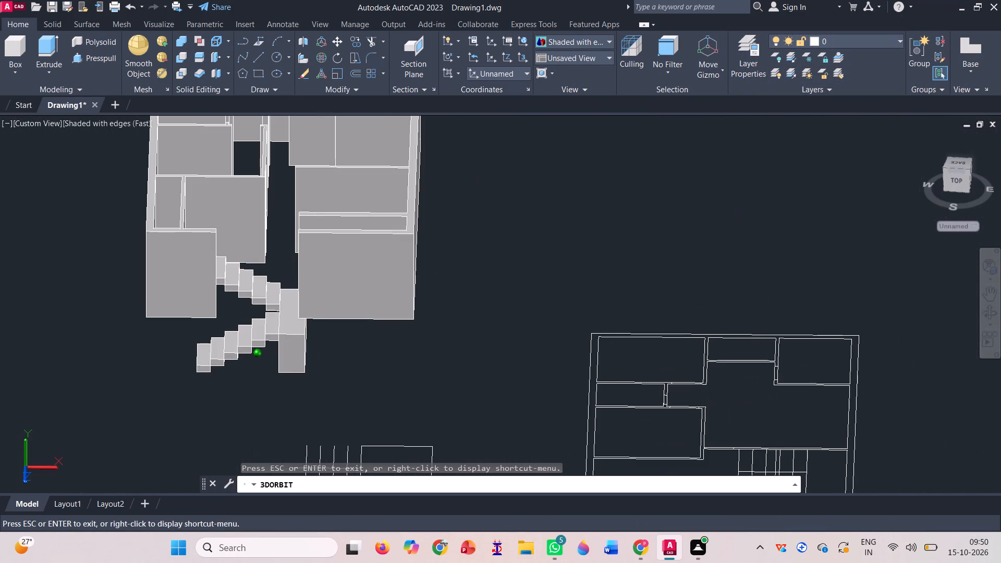
left_click_drag(643, 425, 712, 385)
left_click_drag(243, 408, 262, 430)
scroll(299, 332, "down", 4)
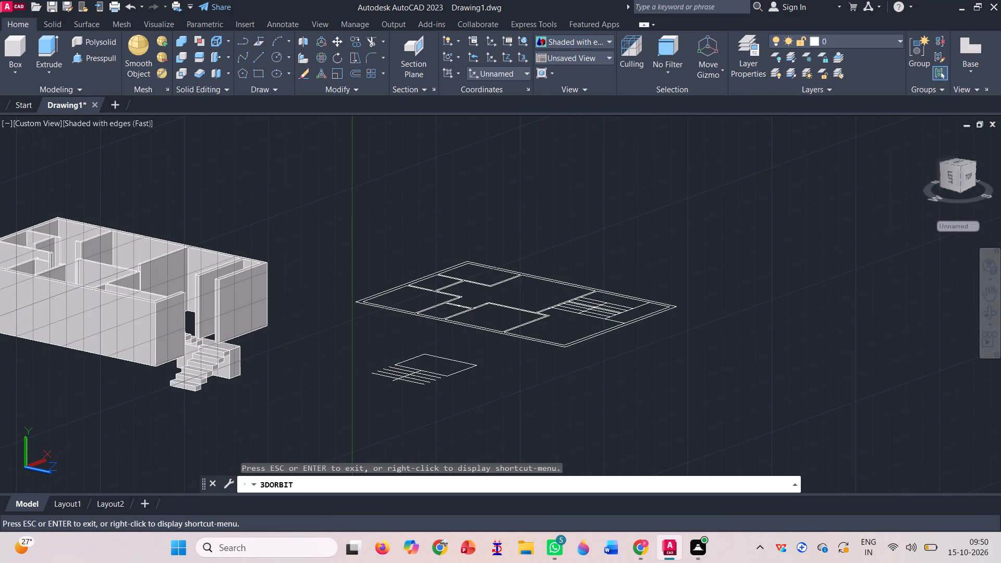
left_click_drag(260, 432, 345, 445)
scroll(192, 309, "down", 3)
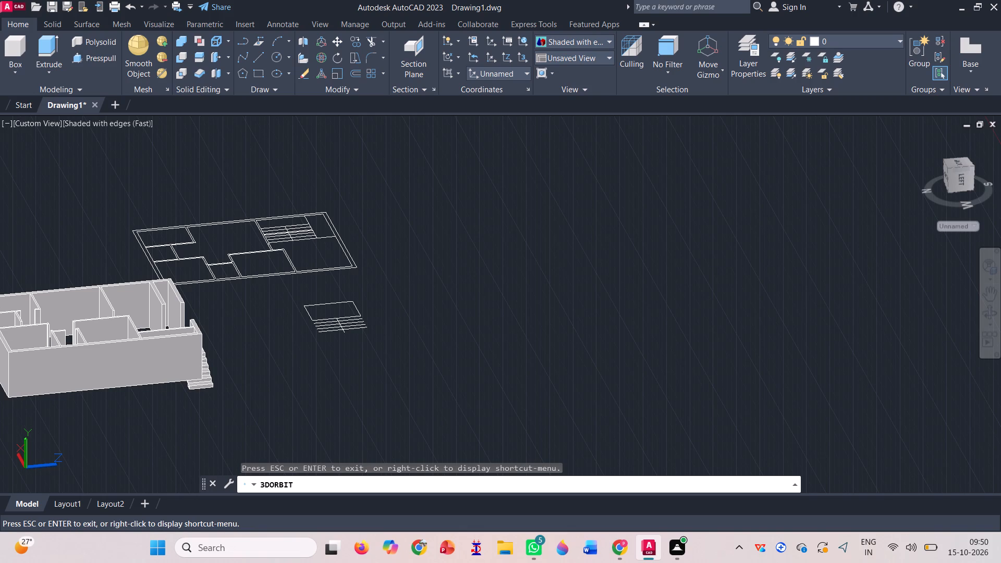
left_click(189, 407)
key("Escape")
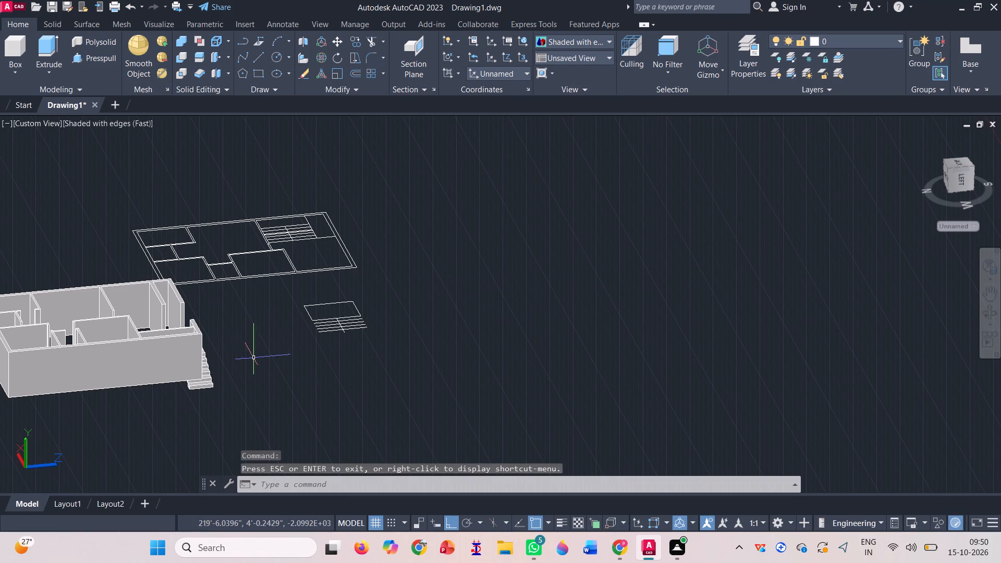
scroll(253, 357, "down", 2)
scroll(181, 378, "up", 2)
left_click(993, 308)
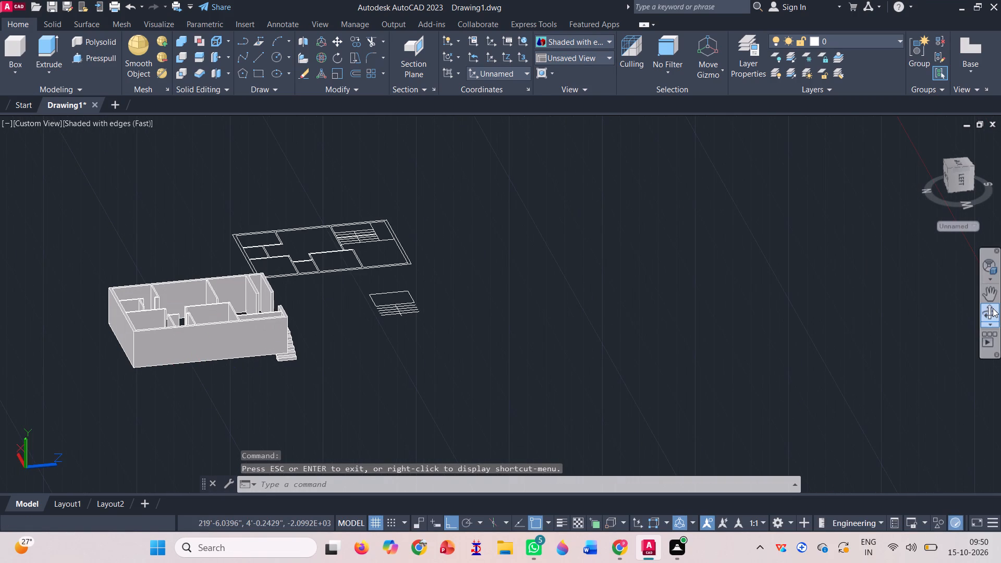
left_click_drag(344, 343, 346, 378)
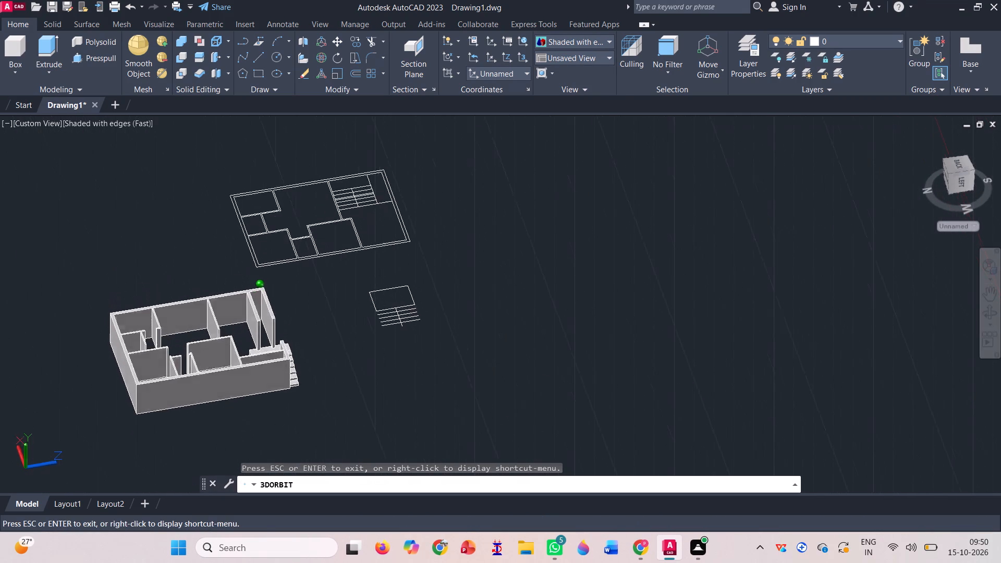
left_click_drag(346, 378, 344, 395)
scroll(290, 348, "down", 3)
left_click_drag(308, 375, 311, 424)
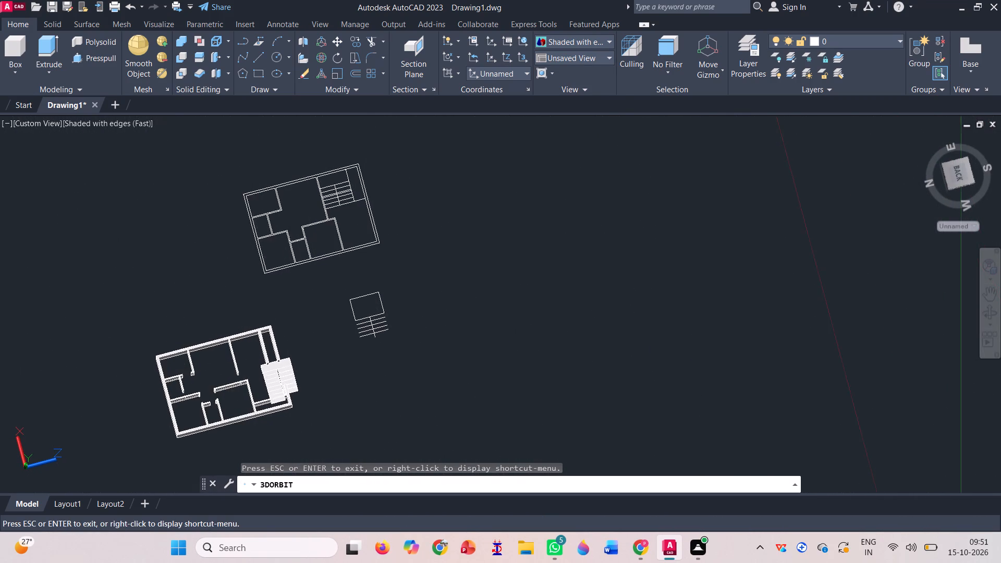
scroll(307, 426, "up", 12)
key("Escape")
scroll(221, 311, "up", 4)
scroll(202, 357, "down", 2)
Select the upper flight's eight steps, including the one beyond the cross wall, together with the landing block.
left_click(204, 356)
left_click(188, 322)
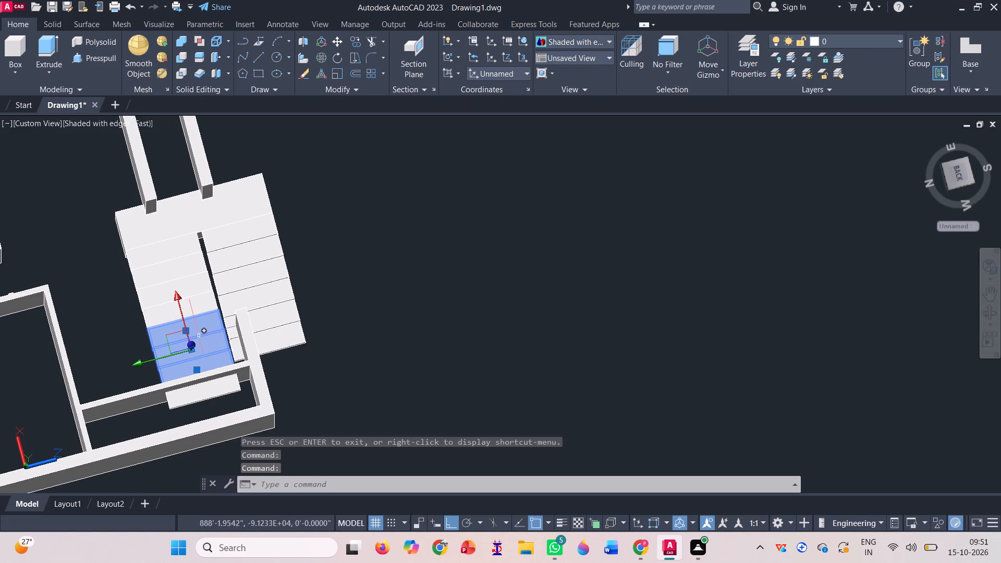
left_click(199, 335)
left_click(216, 385)
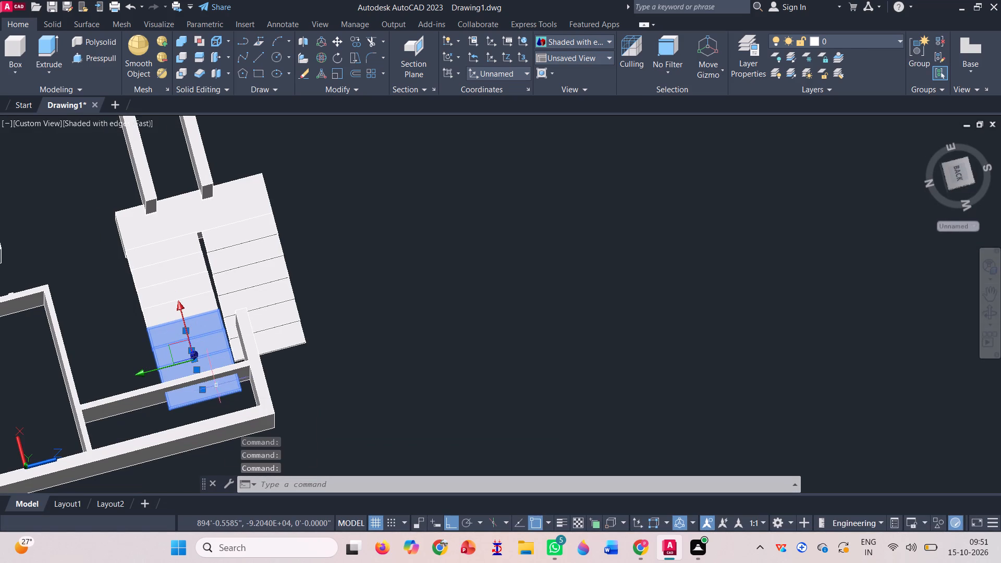
scroll(189, 283, "up", 3)
left_click(221, 327)
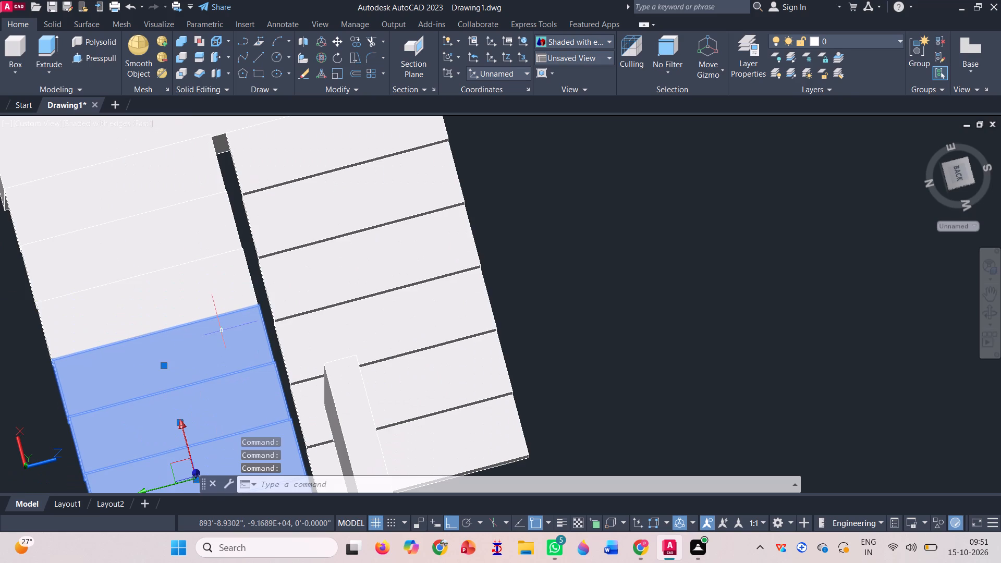
left_click(223, 289)
left_click(179, 223)
scroll(303, 324, "down", 1)
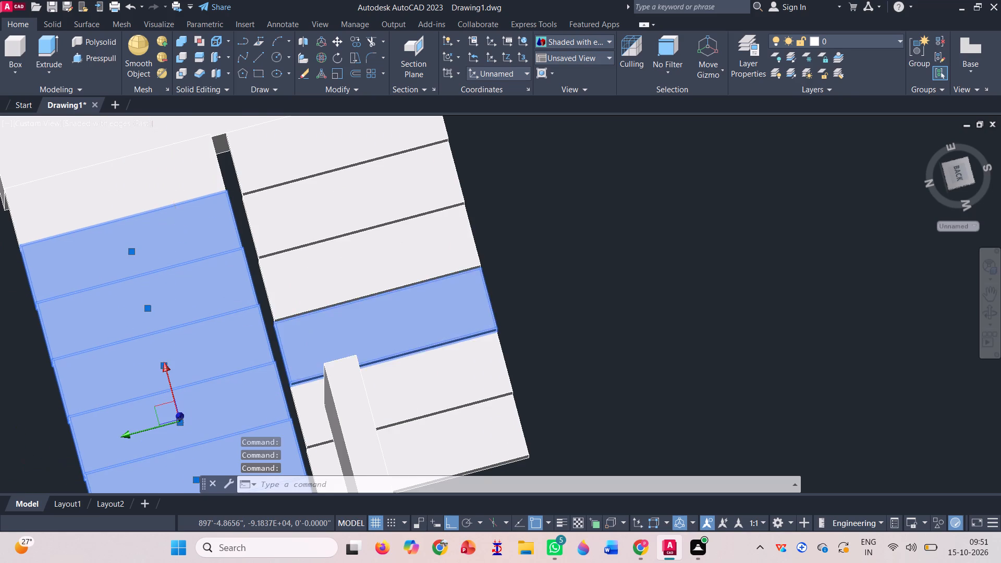
left_click(234, 230)
left_click(223, 165)
Add the lower flight's six steps to the selection.
left_click(320, 201)
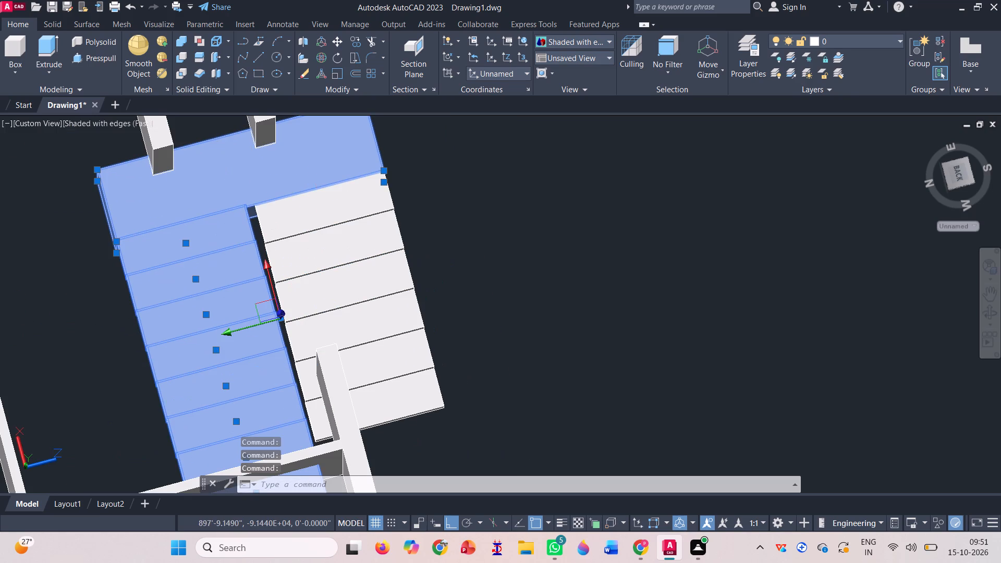
left_click(332, 258)
left_click(337, 301)
left_click(359, 341)
left_click(391, 377)
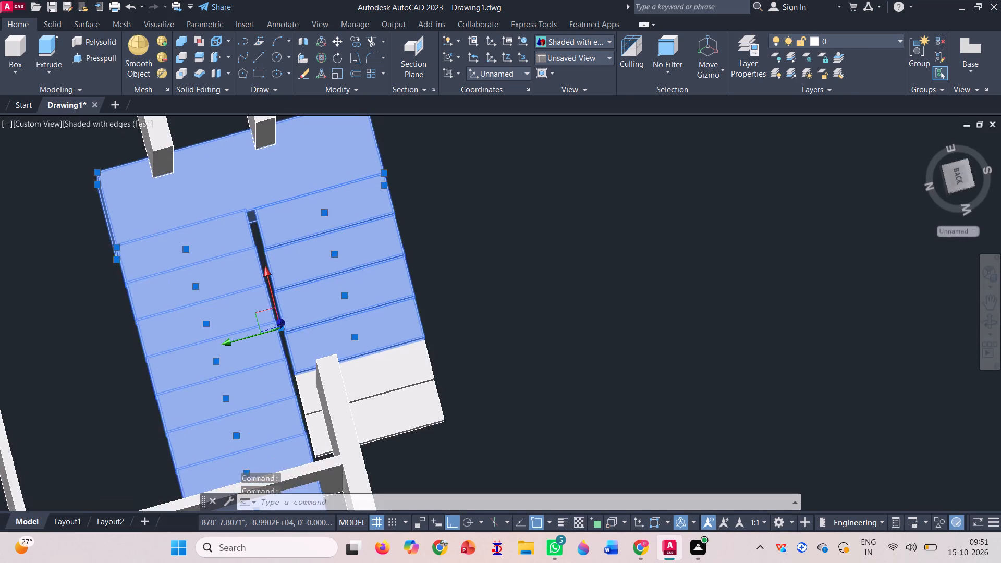
left_click(390, 384)
scroll(409, 408, "down", 1)
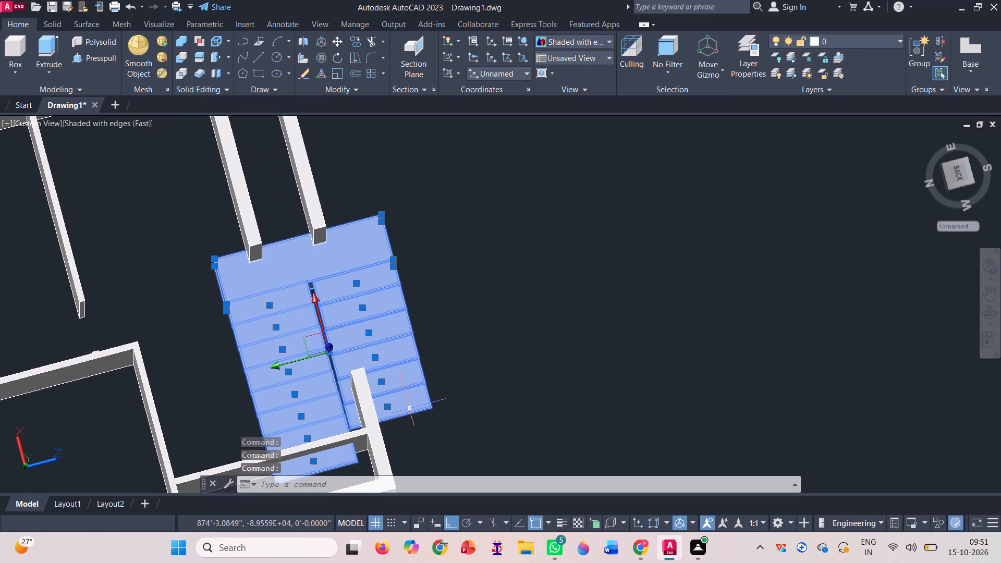
Move the whole staircase from the lowest step's bottom outer corner to the bottom corner of the stair room partition wall's free end.
left_click(994, 313)
left_click_drag(538, 407, 524, 301)
scroll(421, 277, "down", 4)
key("space")
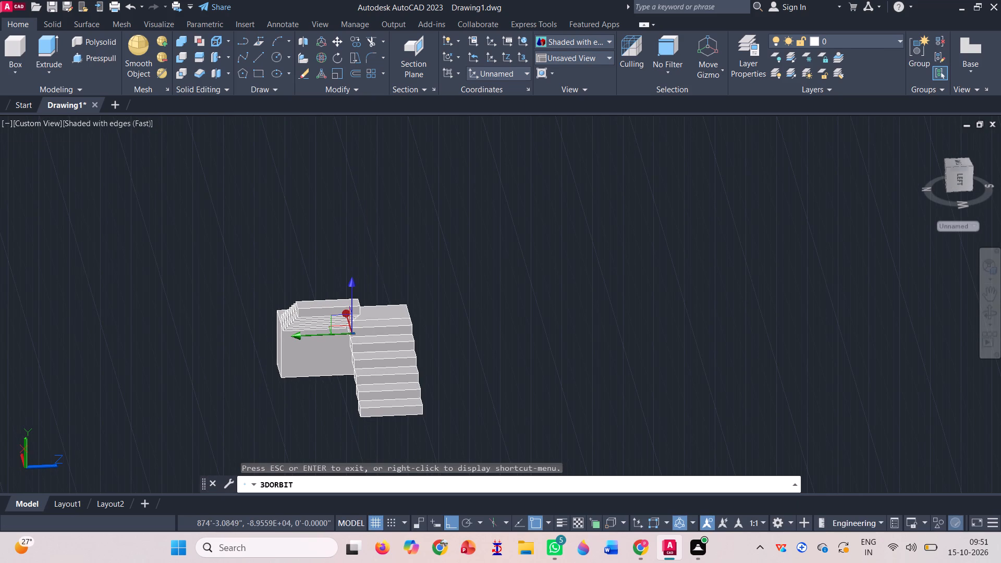
type("m")
key("space")
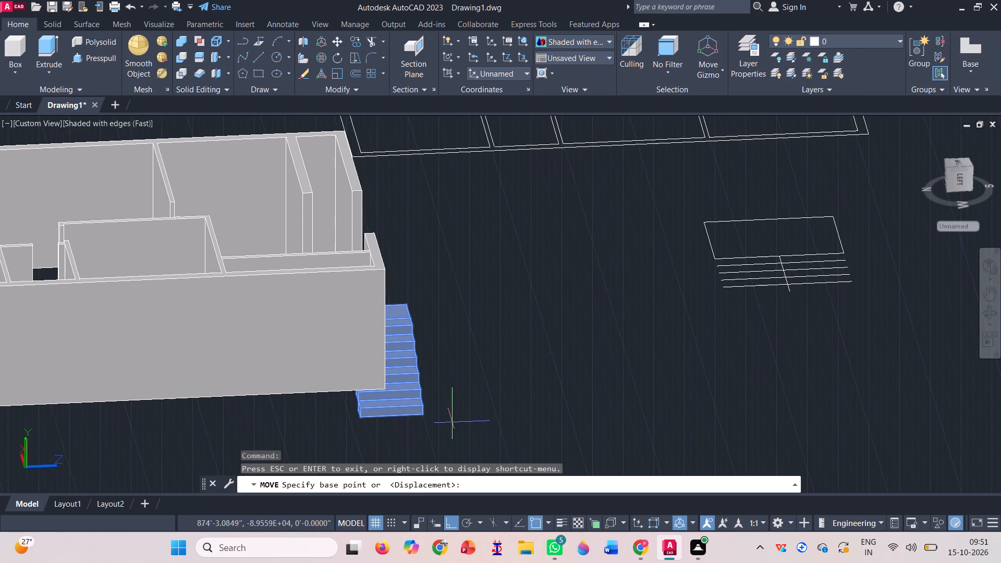
scroll(441, 417, "up", 6)
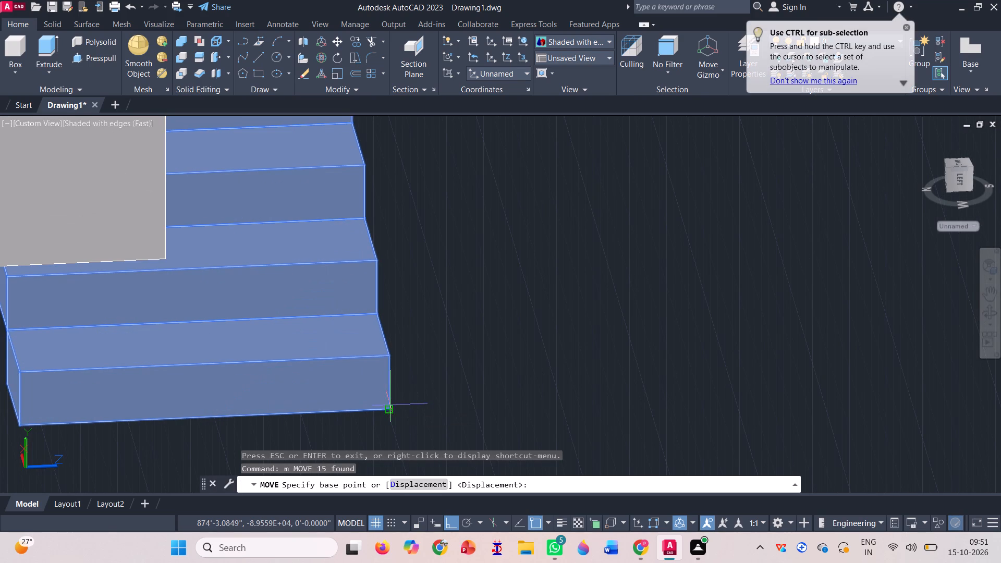
left_click(390, 405)
scroll(464, 369, "down", 6)
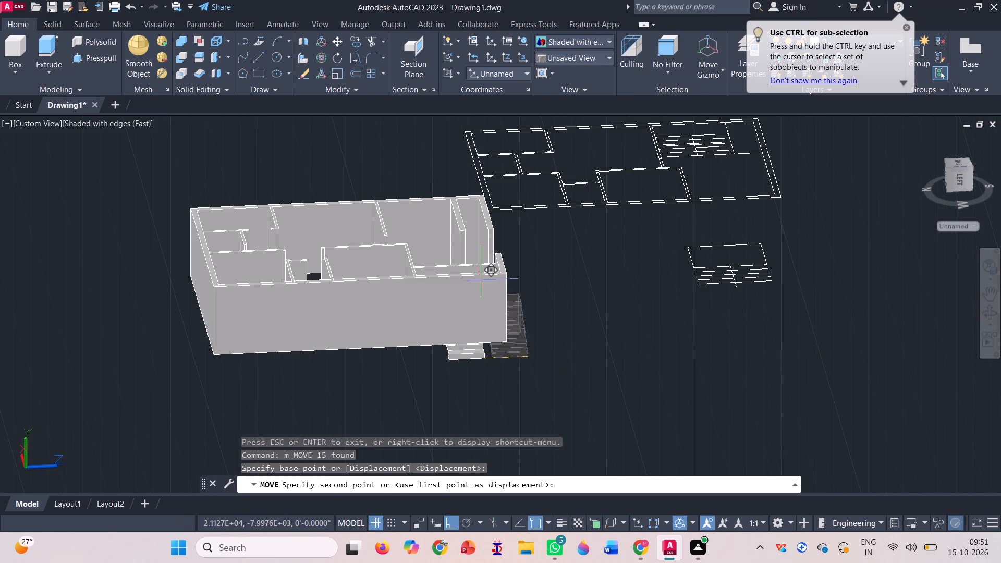
left_click(994, 312)
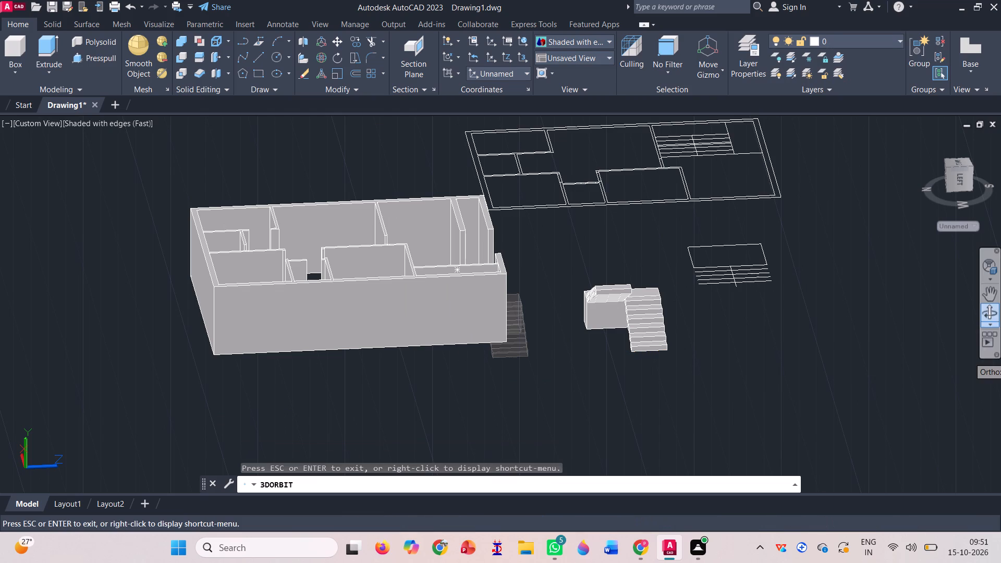
left_click_drag(563, 390, 559, 428)
key("space")
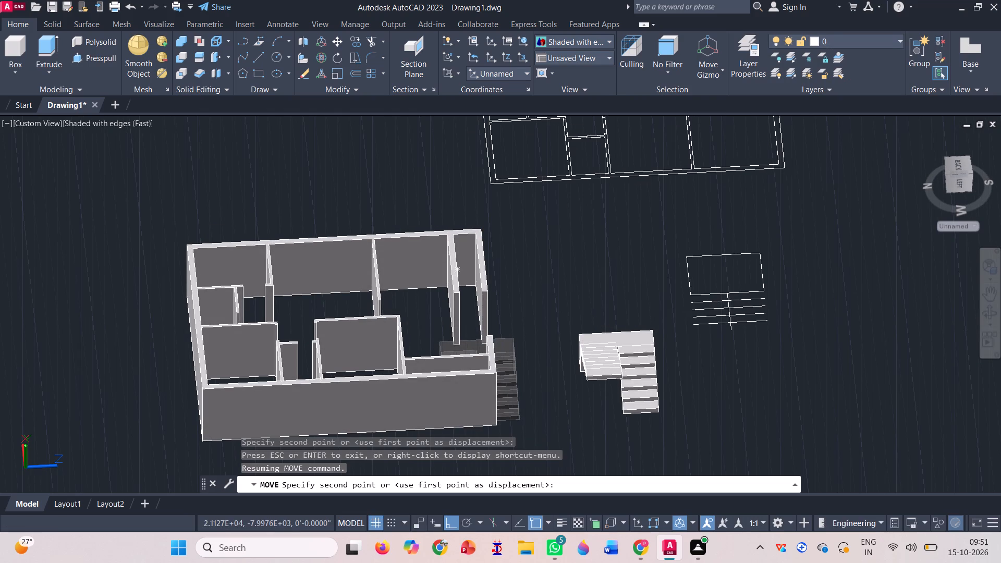
scroll(438, 327, "up", 6)
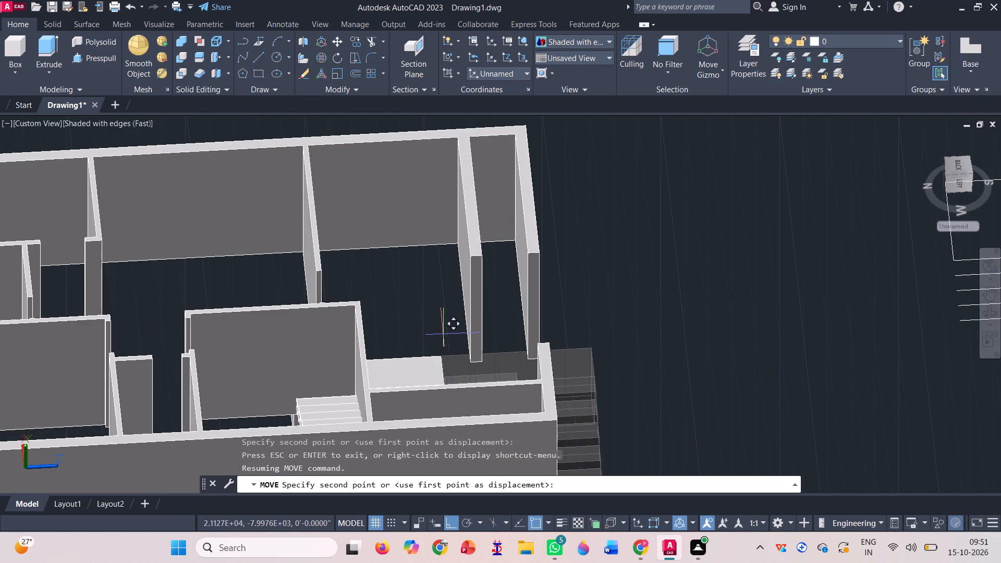
left_click(478, 371)
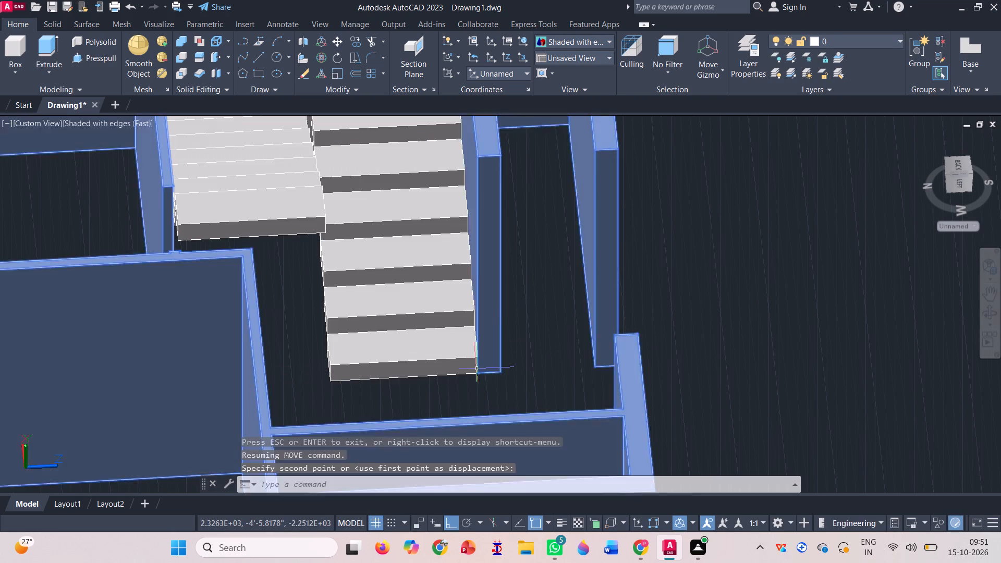
Examine how the staircase and landing fit between the stair room walls from above and from several sides.
scroll(477, 368, "down", 3)
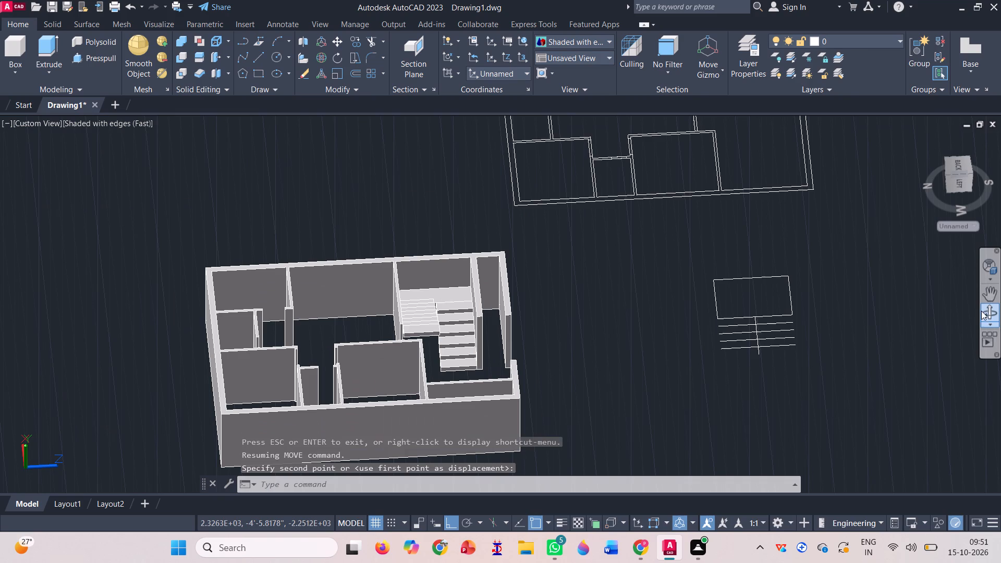
left_click(983, 312)
left_click_drag(561, 392, 444, 399)
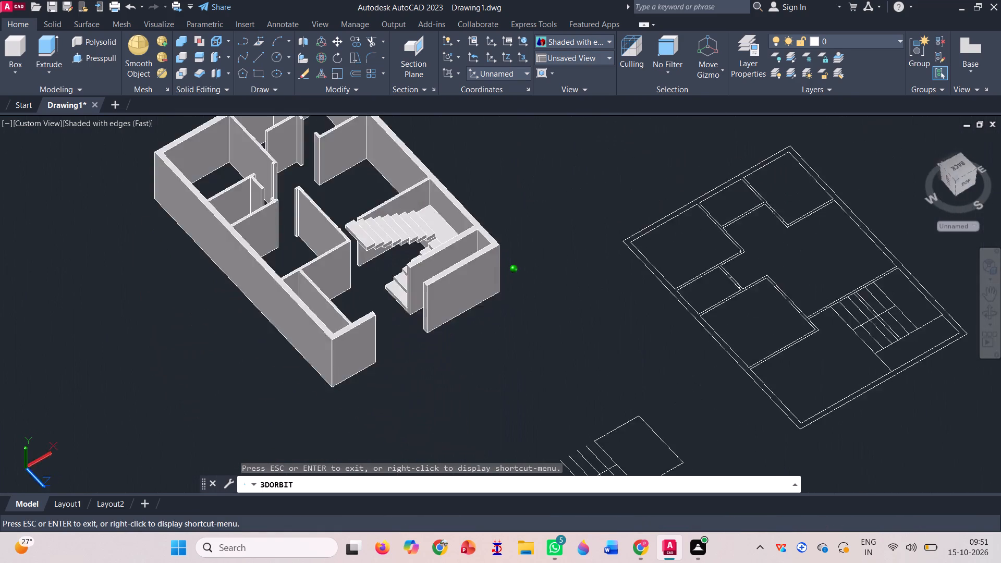
left_click_drag(444, 399, 372, 366)
left_click_drag(546, 275, 608, 369)
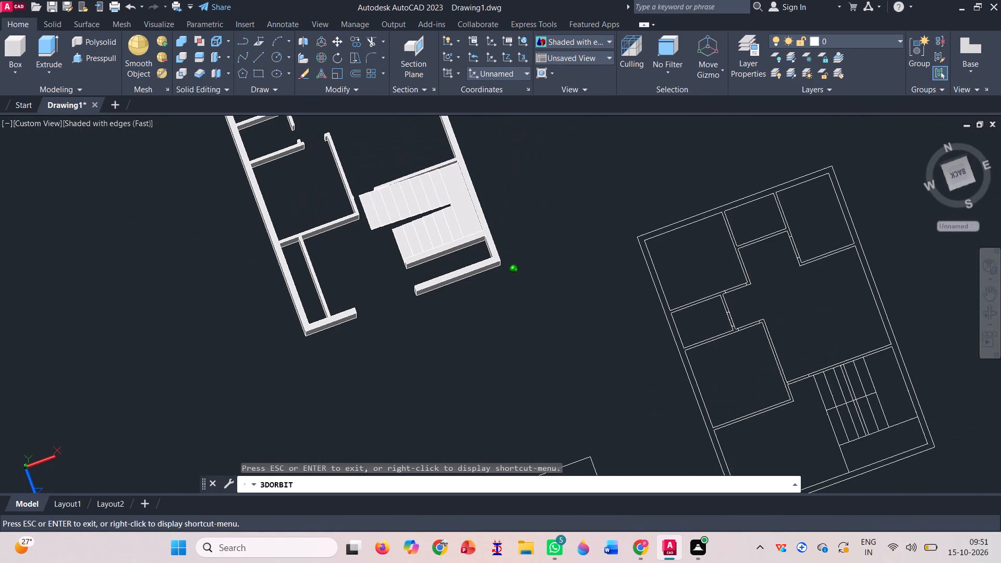
left_click_drag(608, 369, 616, 364)
scroll(462, 201, "up", 6)
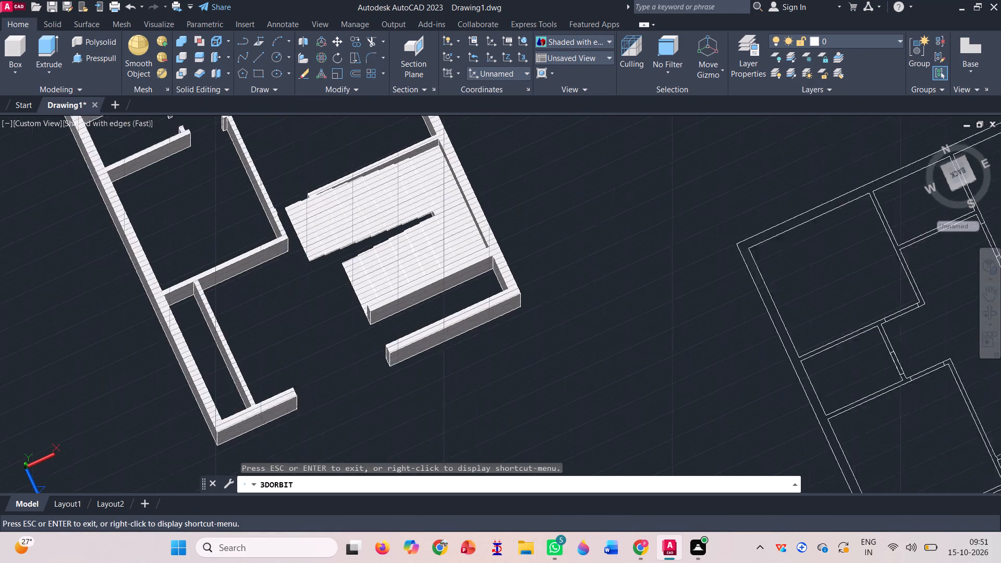
scroll(485, 224, "up", 11)
left_click_drag(500, 338, 545, 317)
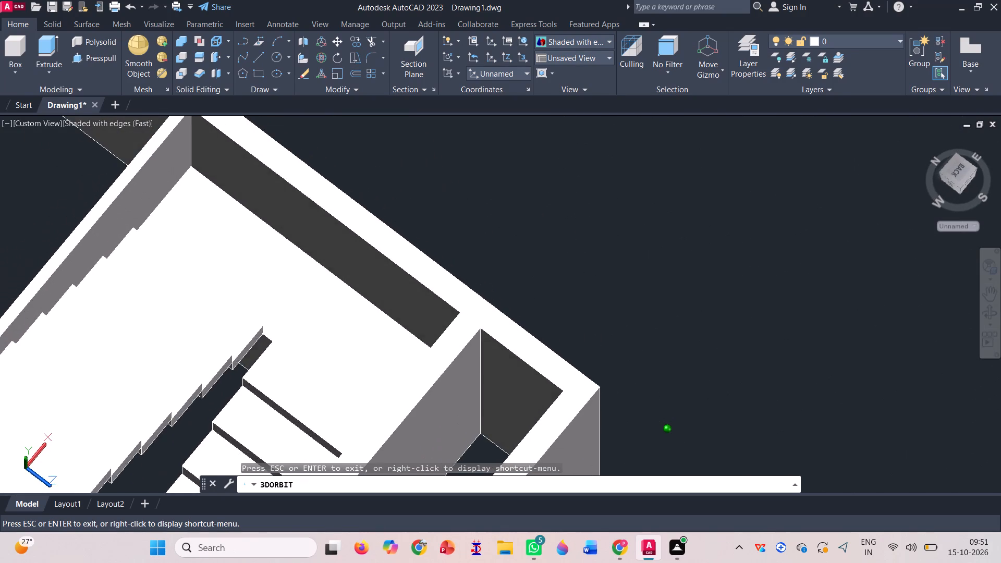
left_click_drag(545, 317, 478, 344)
scroll(461, 346, "down", 4)
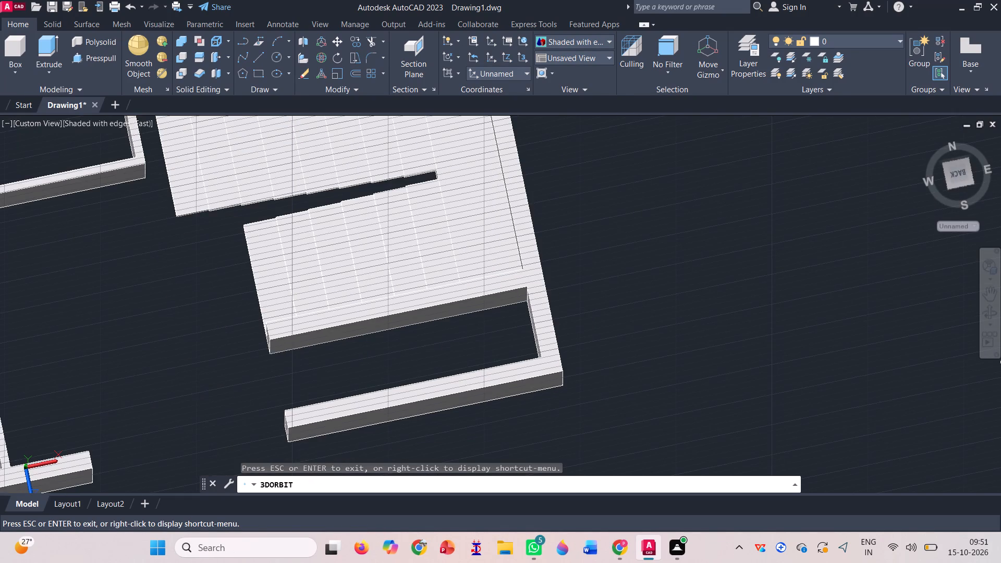
left_click_drag(310, 434, 426, 350)
scroll(456, 300, "down", 8)
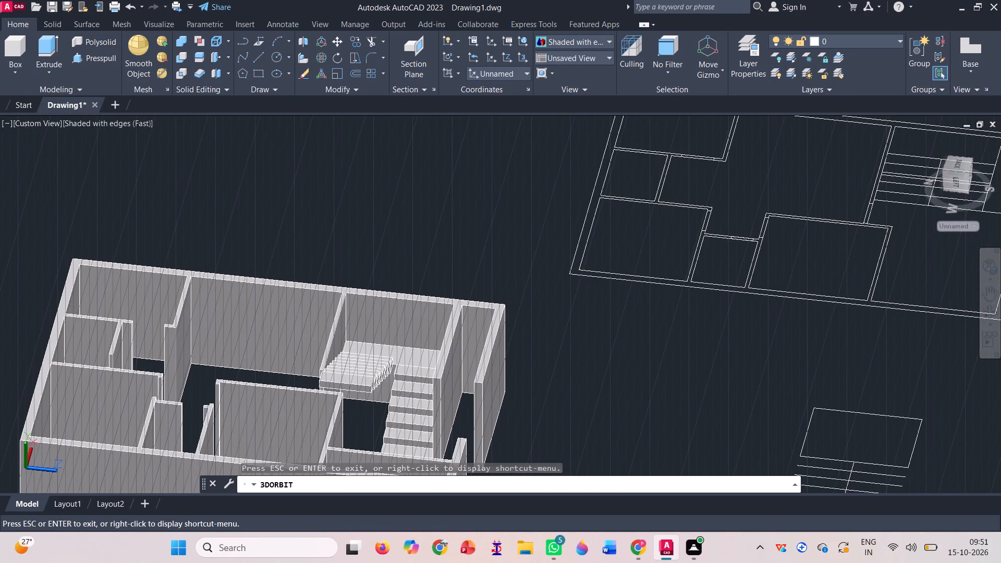
left_click_drag(368, 428, 523, 405)
scroll(662, 388, "up", 7)
key("Escape")
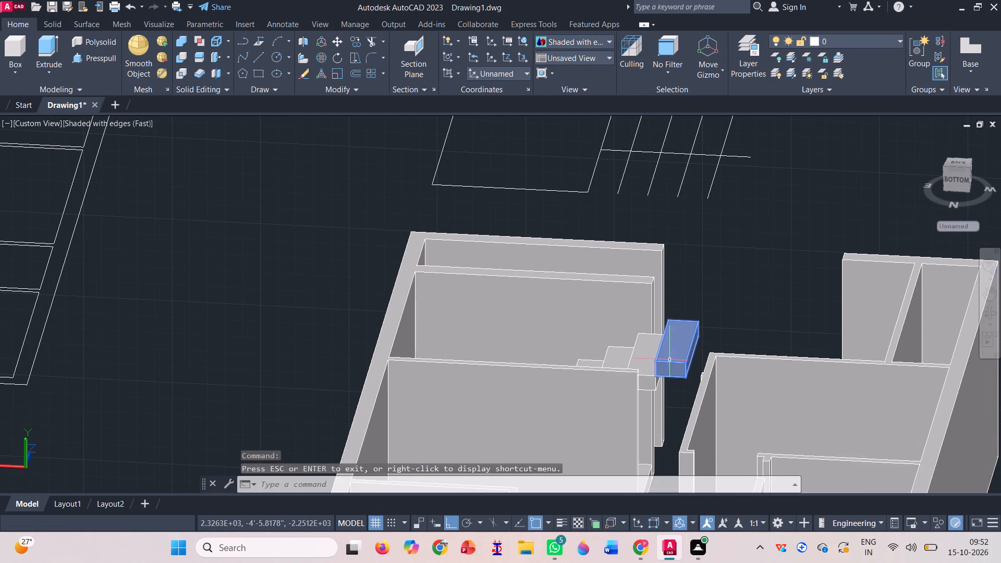
Delete the upper flight's topmost step, which projects past the end of the partition wall.
scroll(669, 359, "up", 3)
left_click(677, 369)
key("Delete")
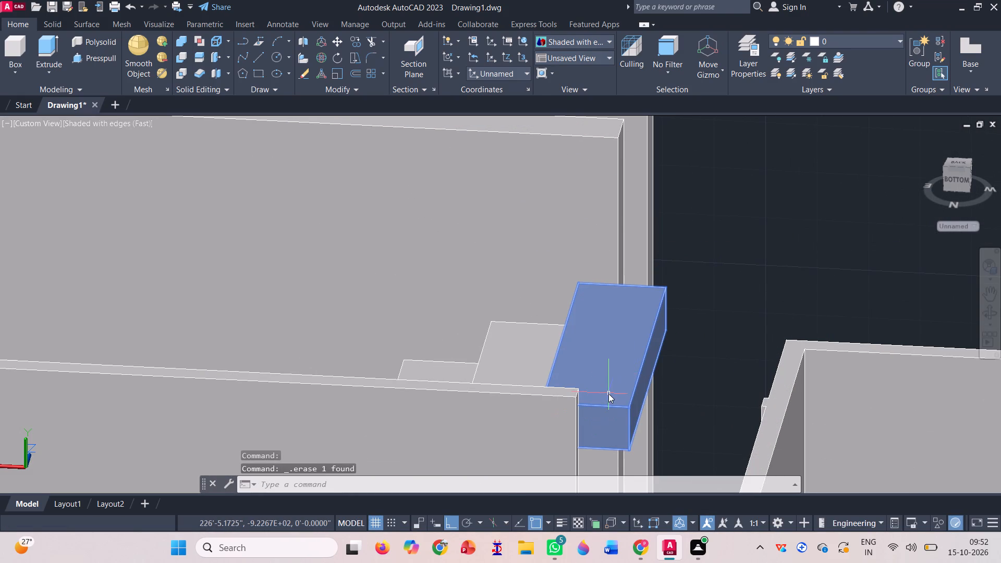
Presspull the top face of the upper flight's last remaining step up to the partition wall's top corner.
left_click(92, 57)
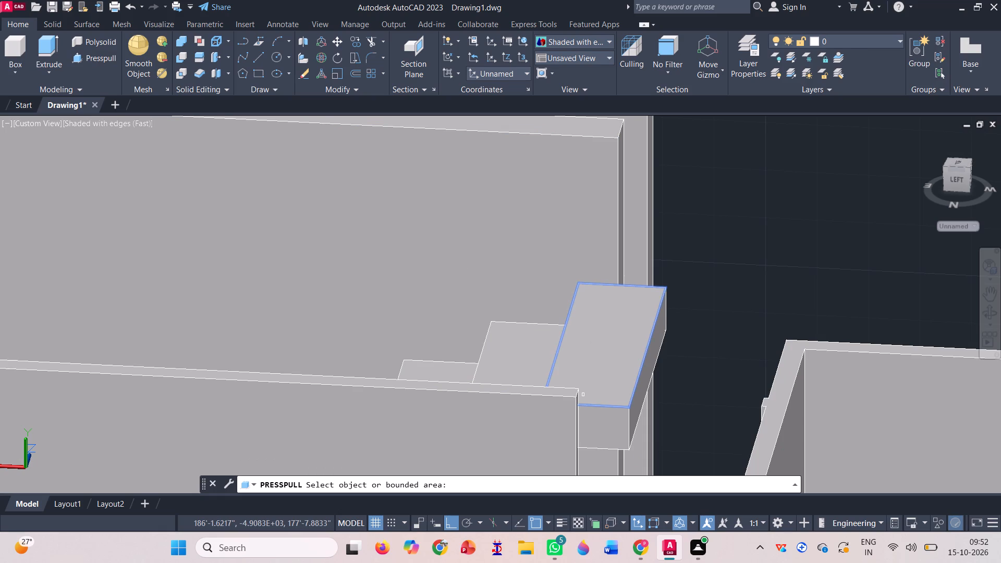
left_click(595, 374)
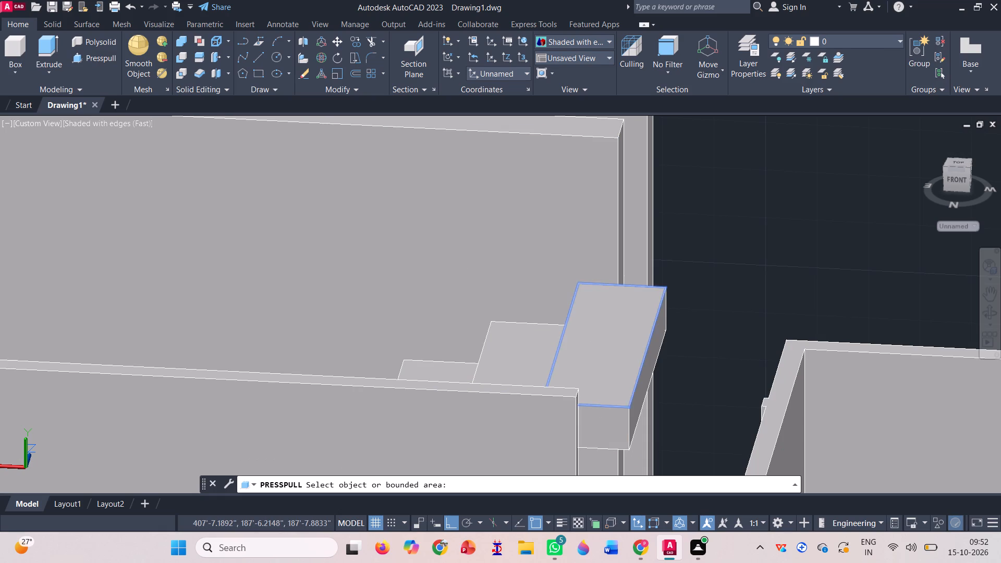
scroll(583, 384, "up", 3)
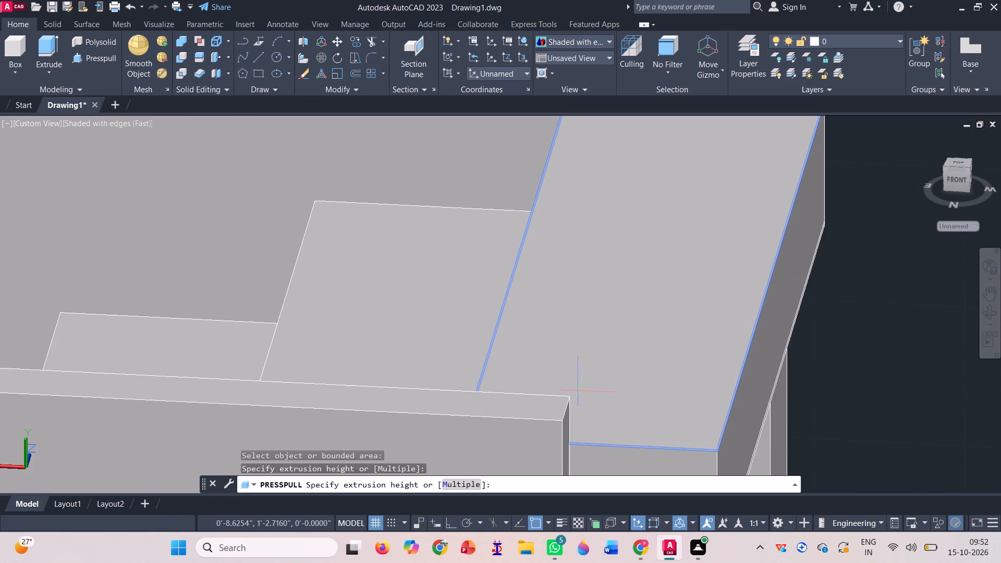
left_click(570, 397)
scroll(583, 347, "down", 2)
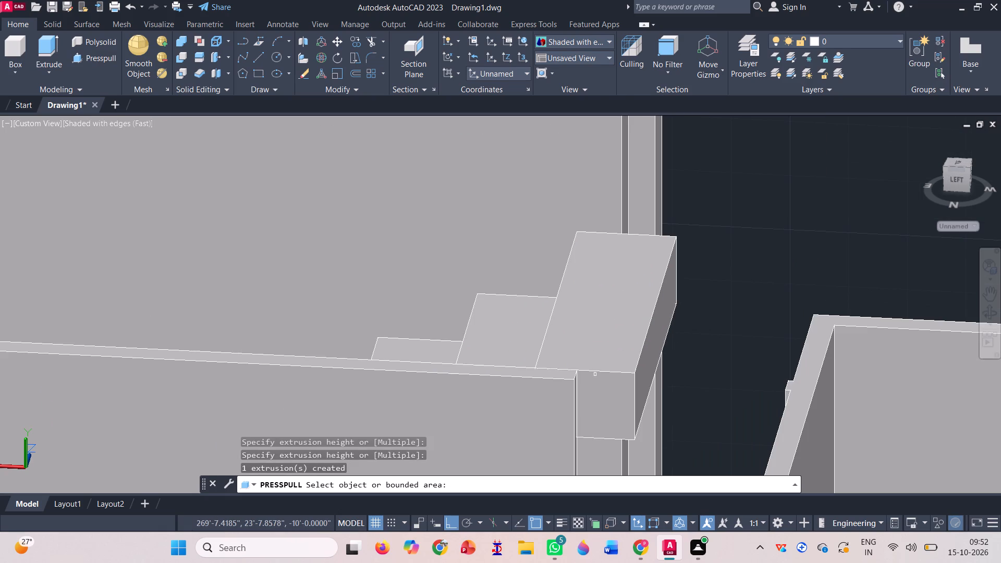
Presspull away the part of the upper flight's last step that projects beyond the partition wall's end.
left_click(596, 402)
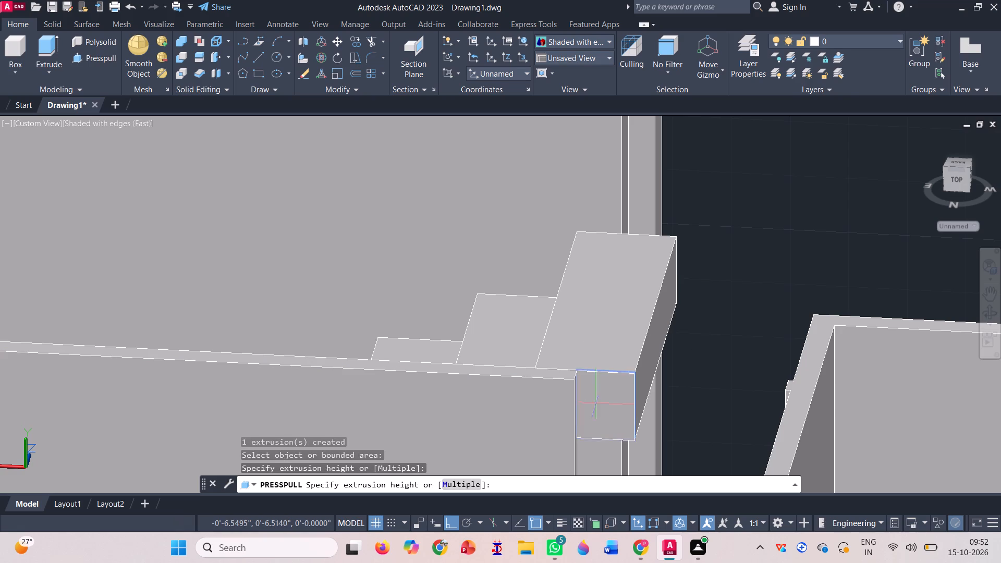
left_click(700, 243)
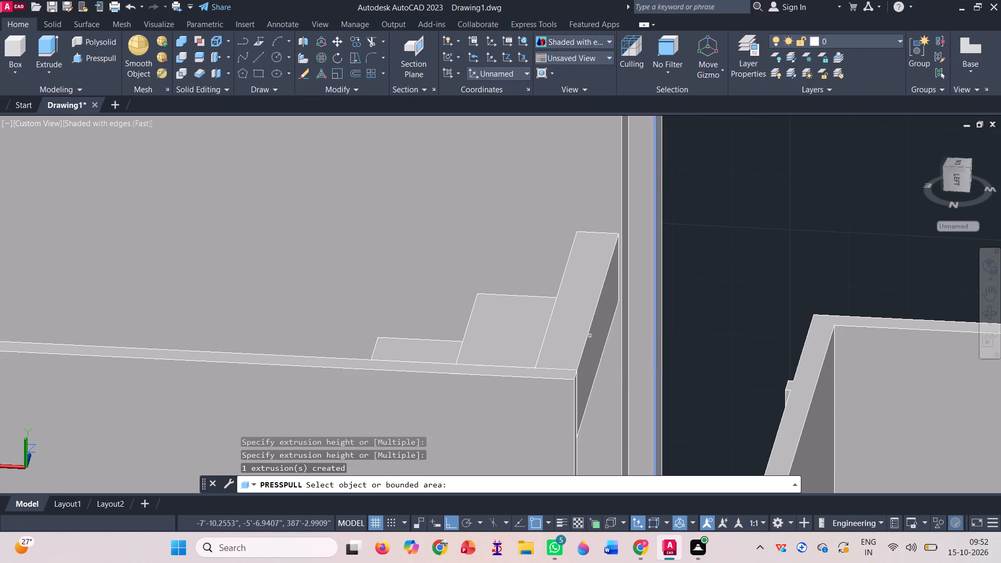
scroll(568, 339, "down", 2)
key("Escape")
key("Escape")
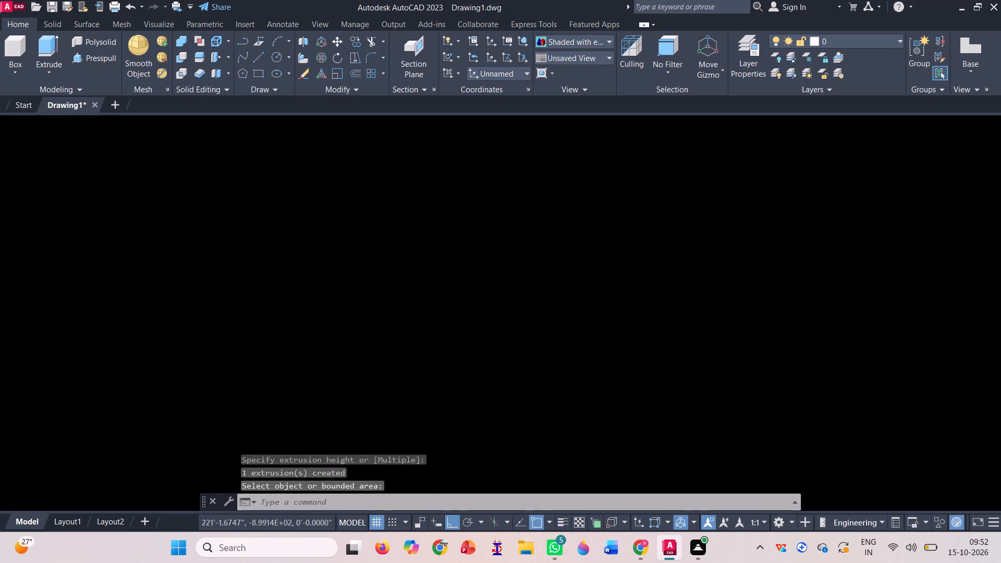
Examine the house model with the fitted staircase from several sides and from above.
scroll(548, 242, "down", 2)
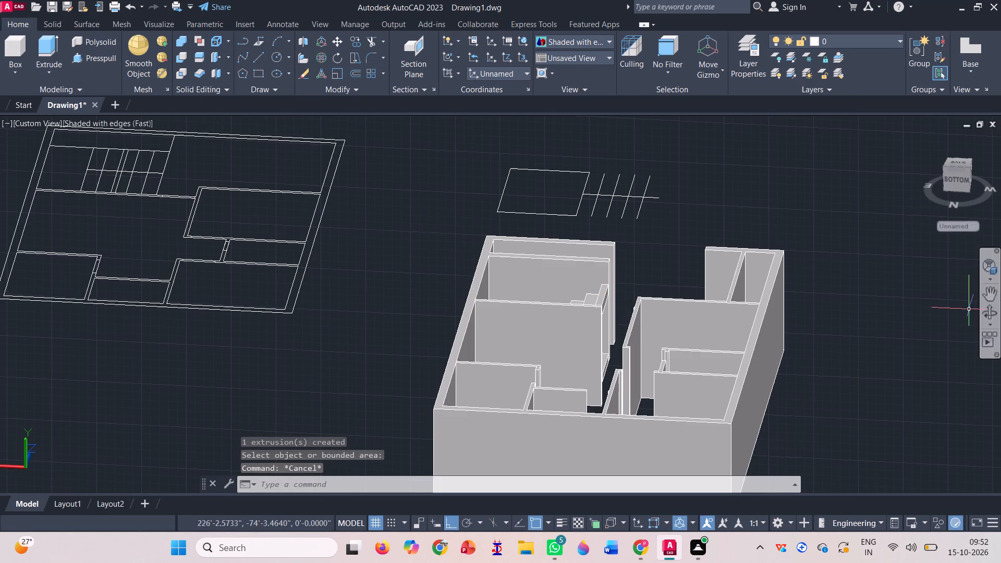
left_click(991, 312)
left_click_drag(799, 407, 692, 451)
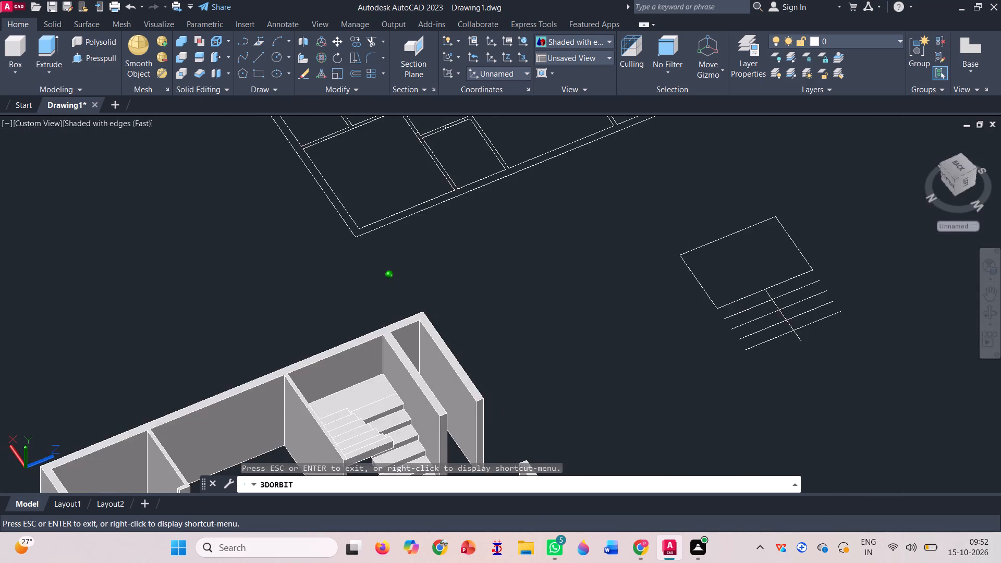
left_click_drag(692, 451, 584, 460)
scroll(551, 348, "down", 6)
left_click_drag(119, 443, 120, 443)
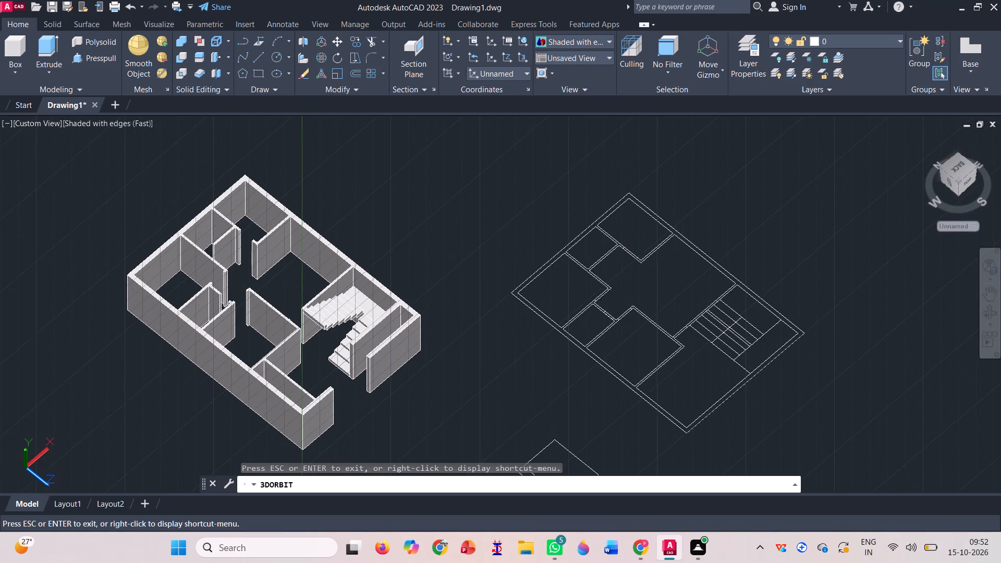
left_click_drag(120, 443, 159, 452)
scroll(272, 271, "down", 4)
scroll(185, 436, "up", 3)
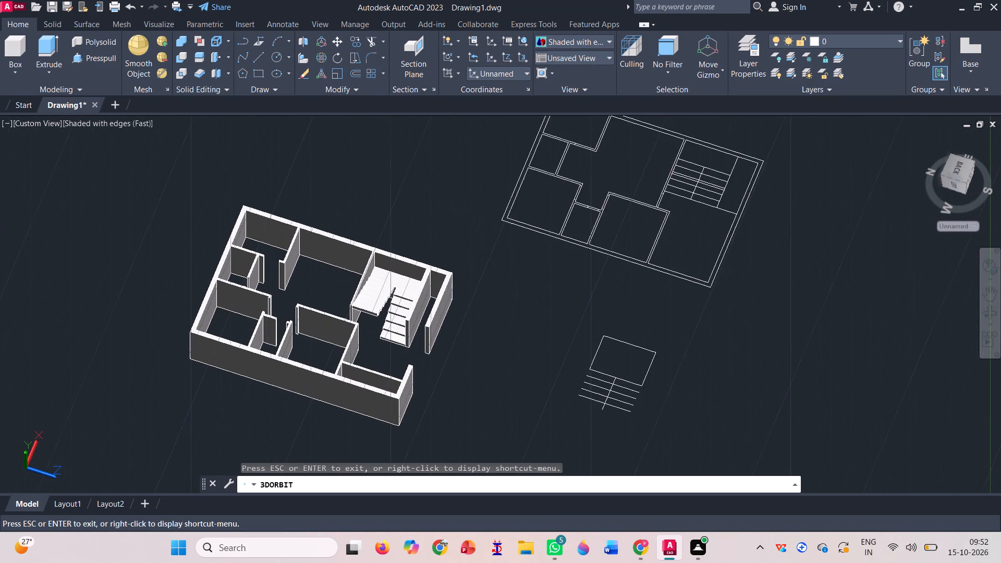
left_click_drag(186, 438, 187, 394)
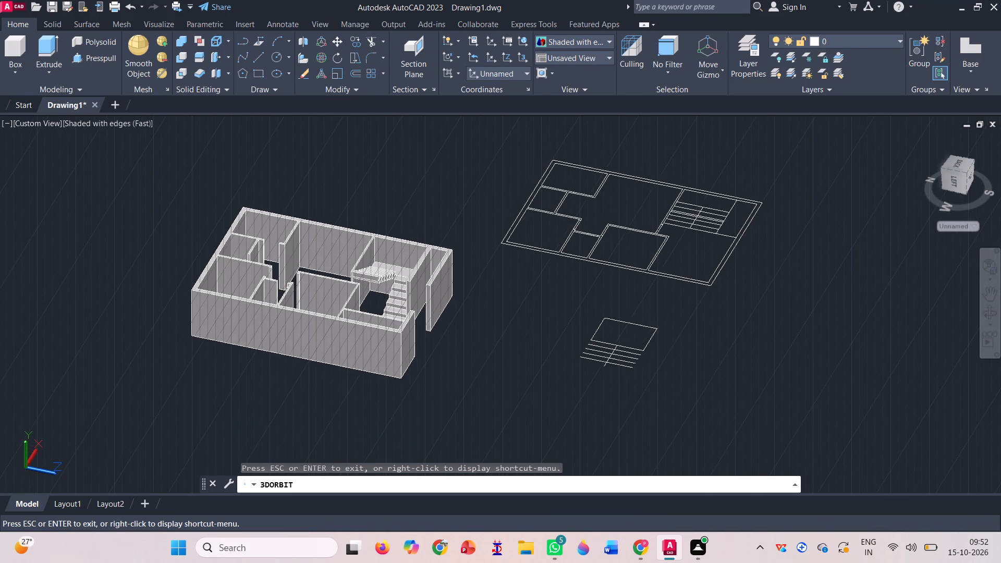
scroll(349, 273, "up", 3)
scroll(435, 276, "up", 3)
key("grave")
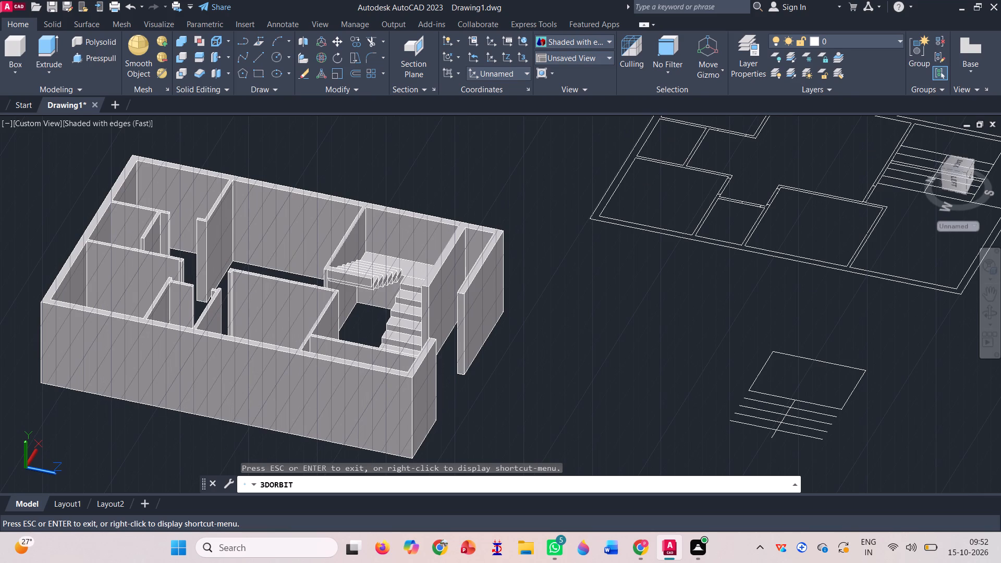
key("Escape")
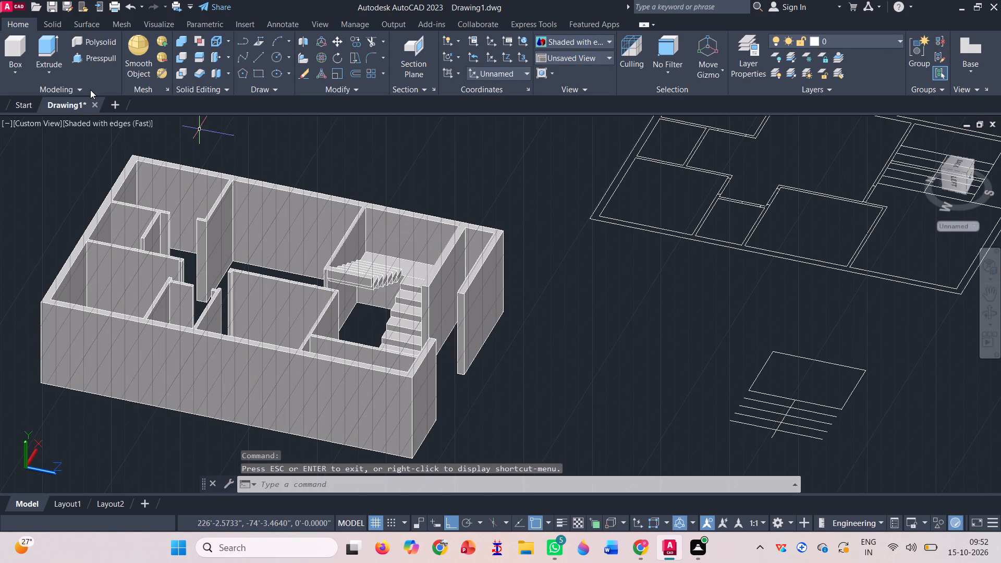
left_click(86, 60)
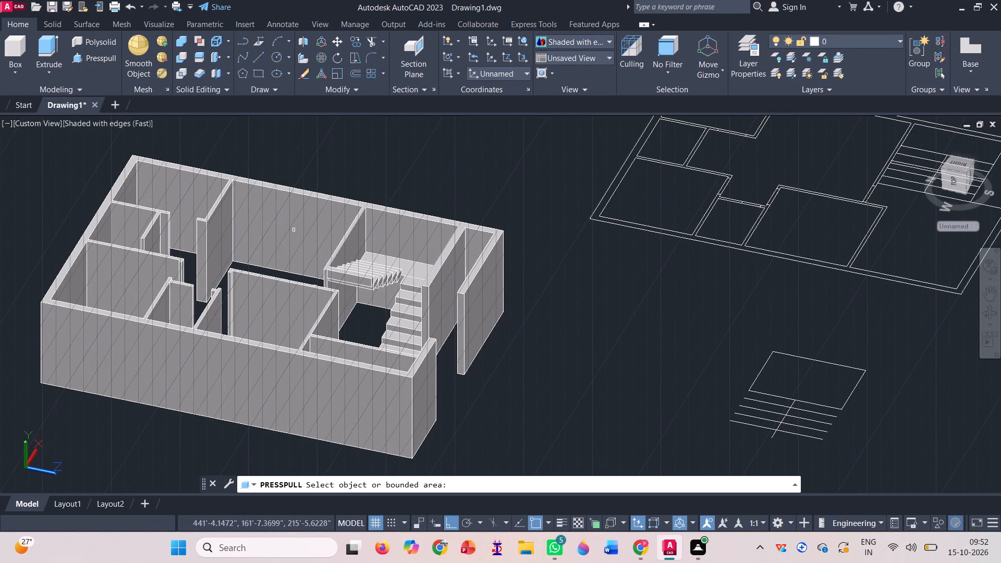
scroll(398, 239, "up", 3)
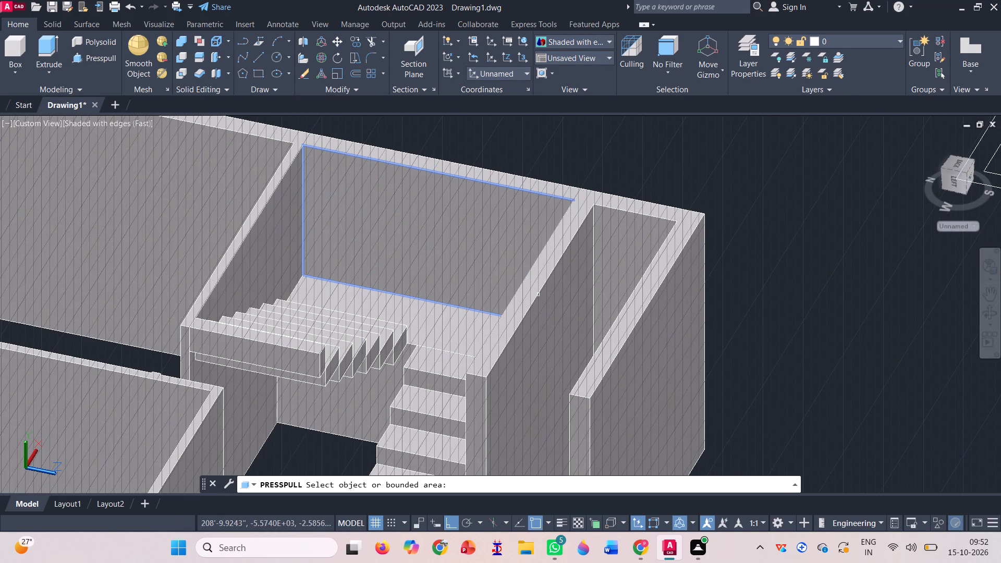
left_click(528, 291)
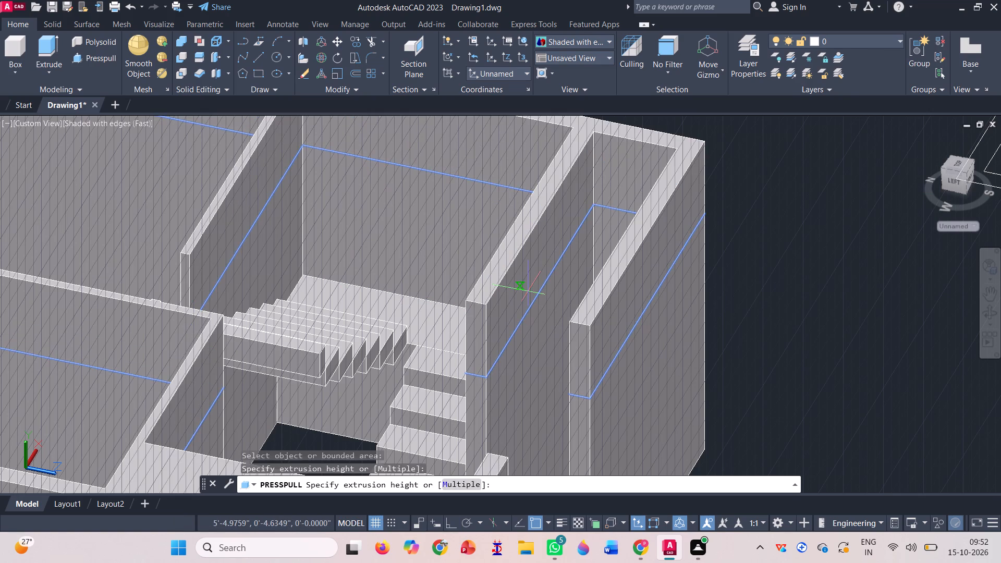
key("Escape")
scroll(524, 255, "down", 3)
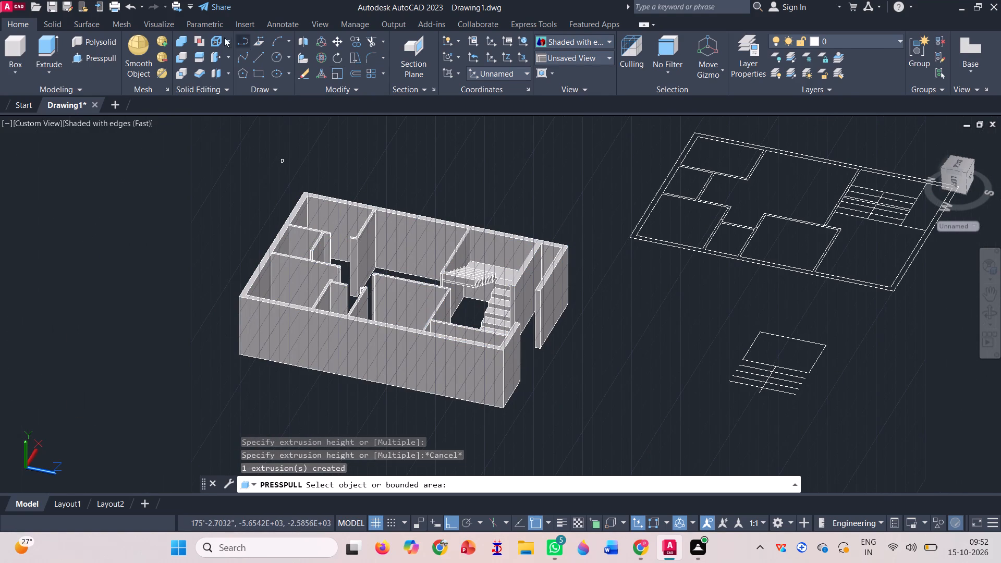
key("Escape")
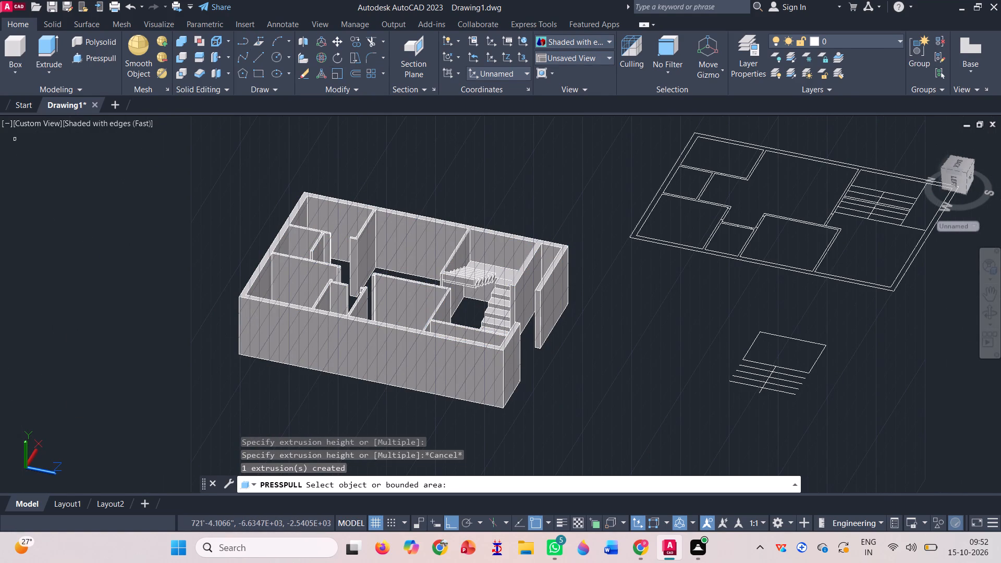
In the SW Isometric view, realign the UCS with its Z axis pointing vertically up and its X axis matching the World direction.
left_click(57, 124)
left_click(108, 240)
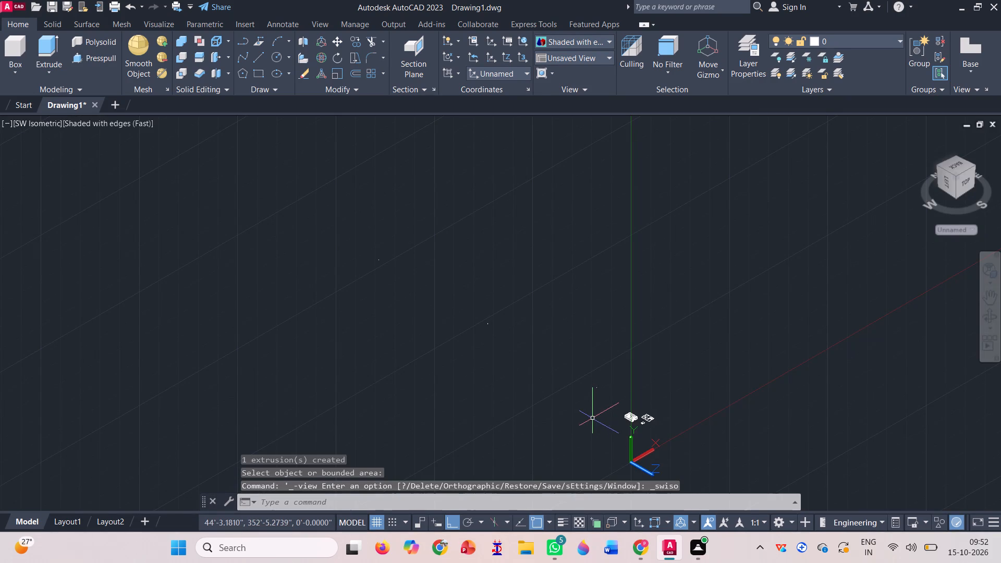
scroll(671, 458, "up", 3)
scroll(573, 389, "up", 4)
scroll(553, 373, "down", 3)
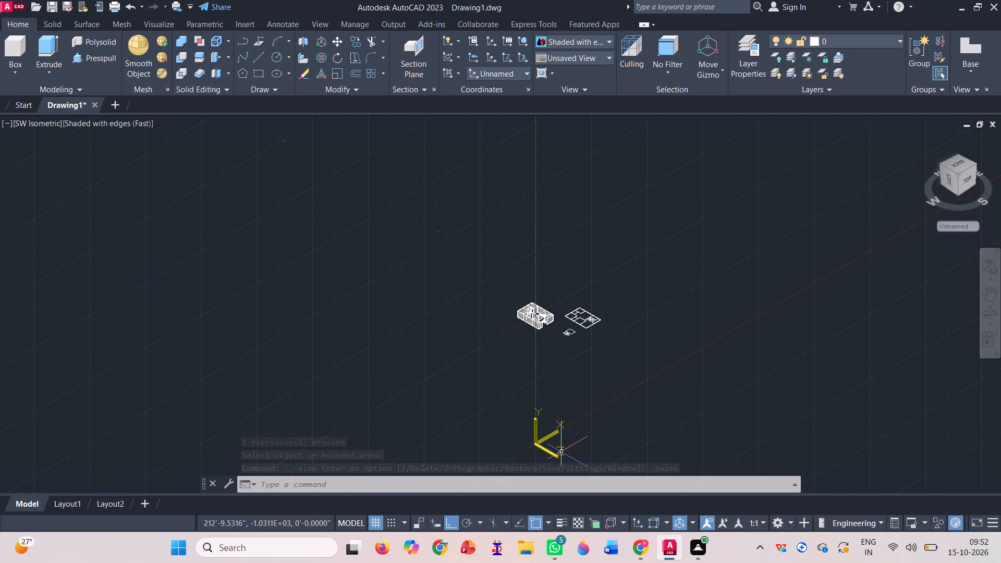
left_click(536, 437)
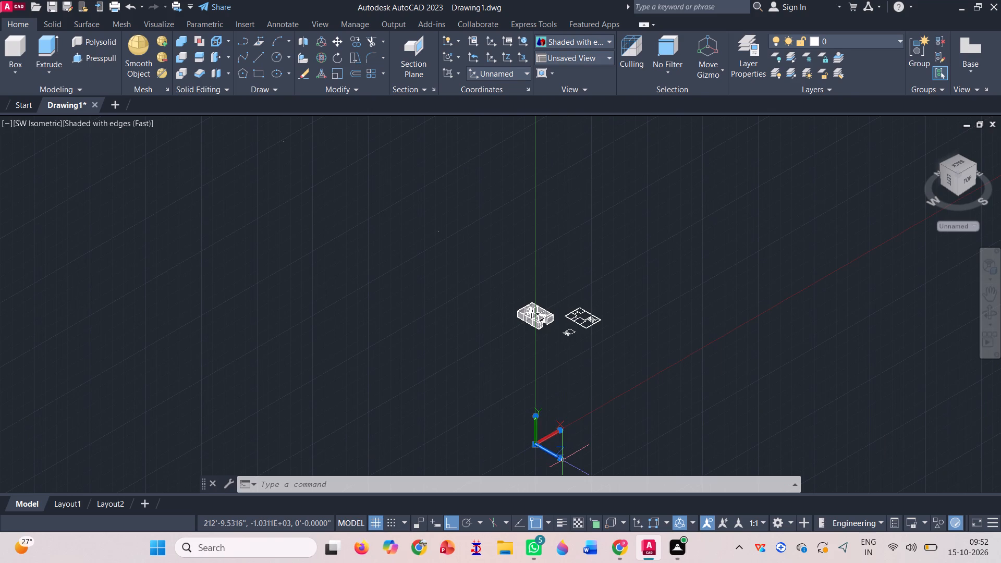
left_click(560, 458)
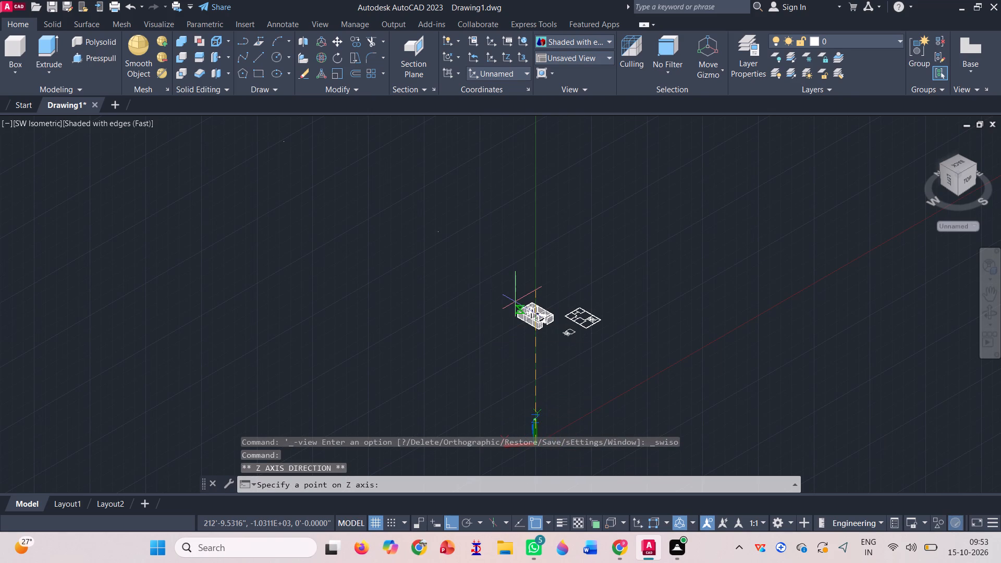
scroll(514, 298, "down", 1)
left_click(511, 286)
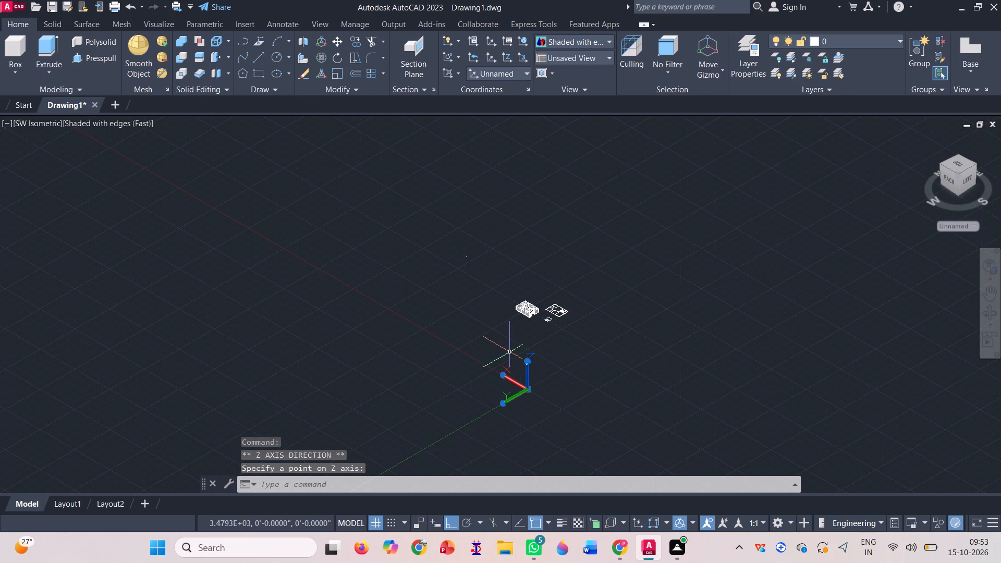
left_click(503, 375)
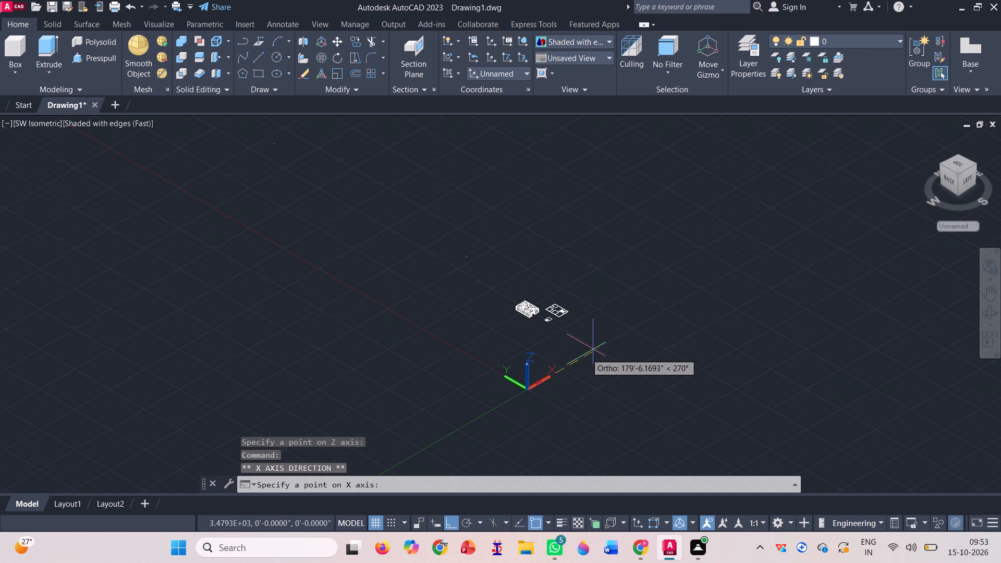
left_click(622, 334)
scroll(543, 284, "up", 2)
scroll(530, 297, "down", 1)
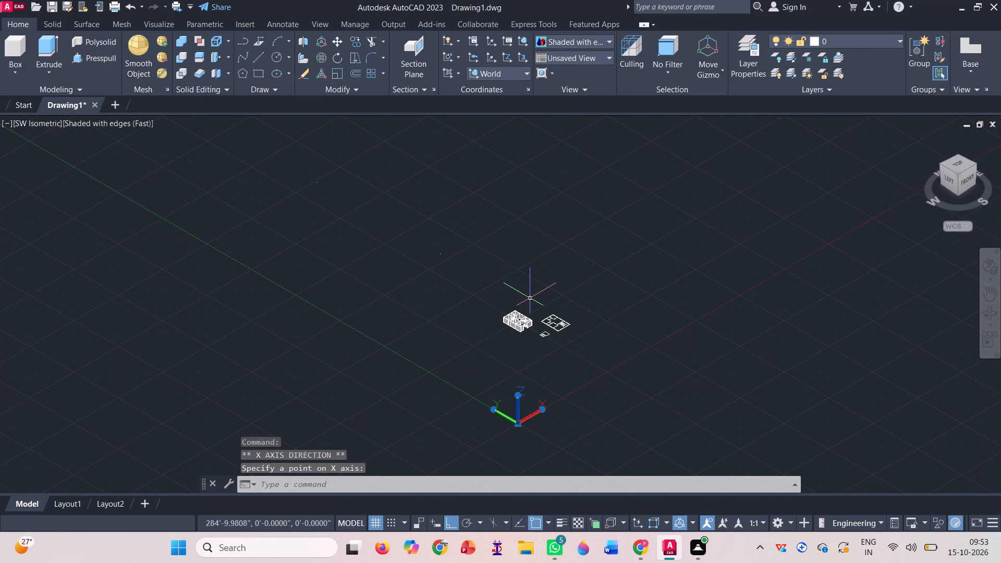
key("Escape")
Move the house model, floor plan and separate 2D stair outline together along the negative X direction with Ortho on.
left_click(591, 355)
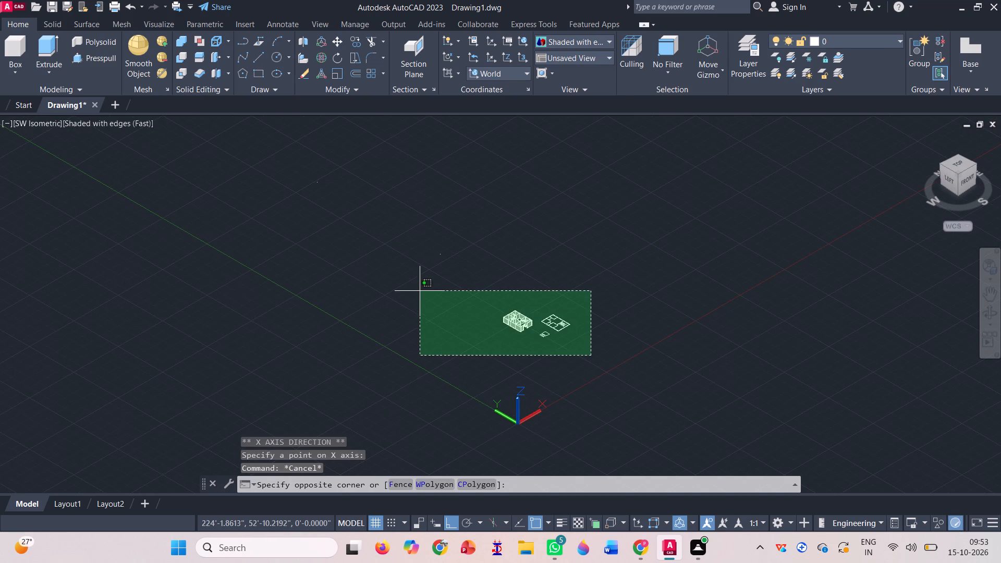
left_click(438, 267)
type("m")
key("space")
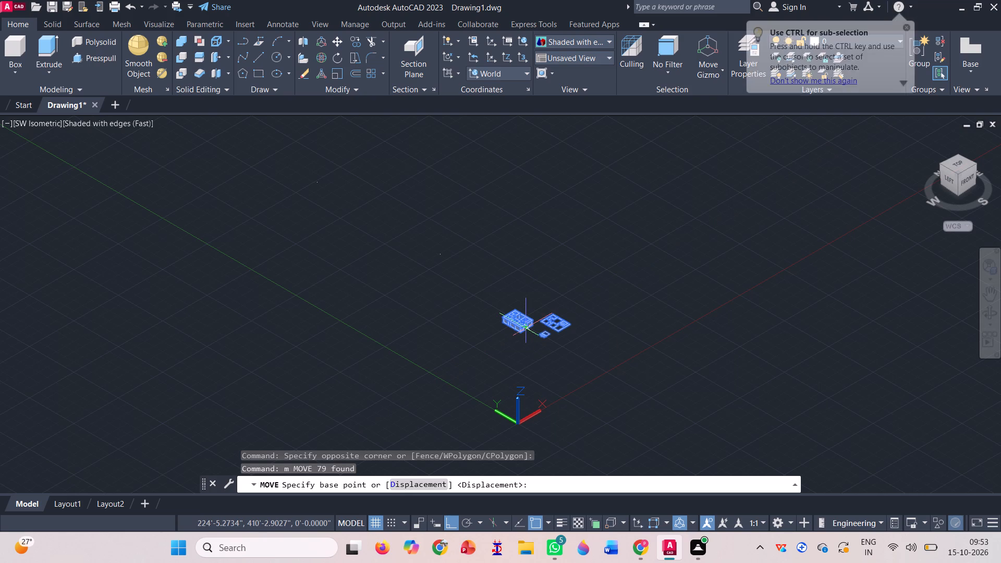
left_click(535, 336)
scroll(533, 310, "down", 2)
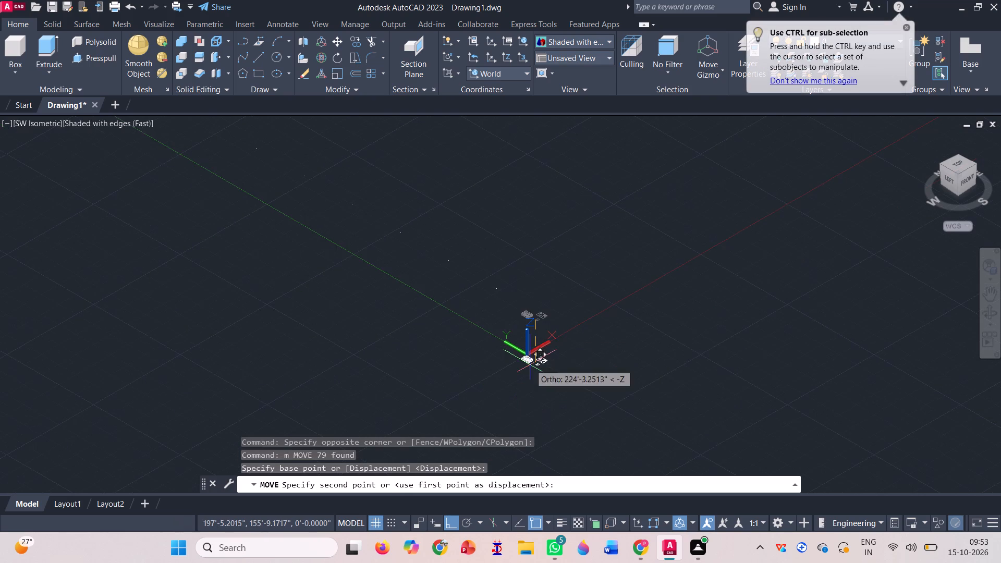
scroll(523, 335, "up", 6)
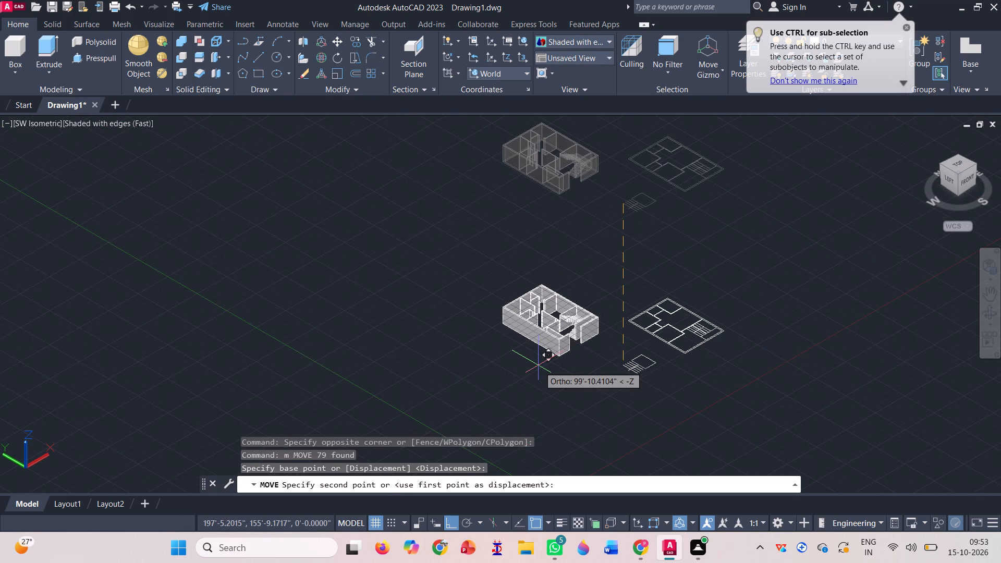
key("F8")
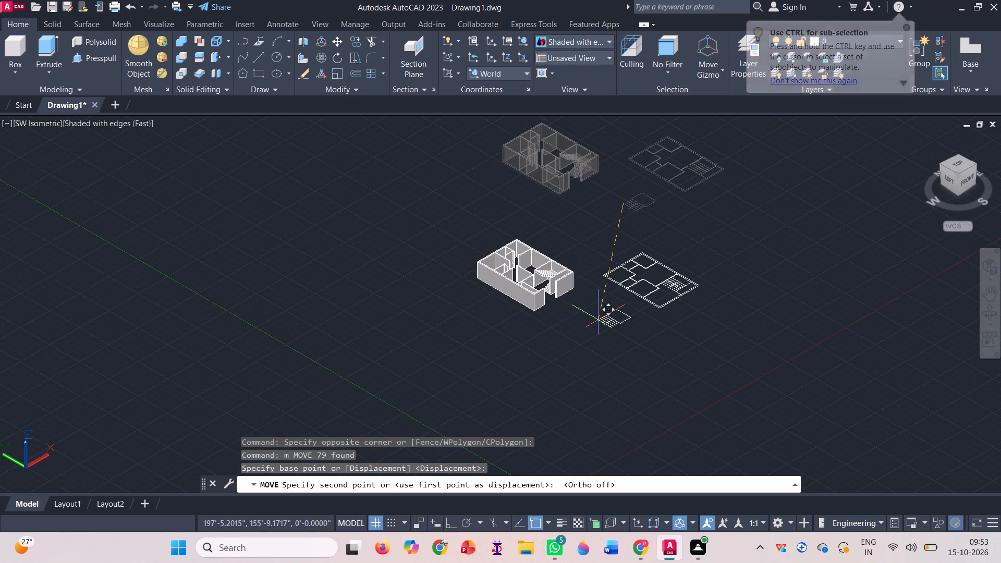
key("F8")
scroll(595, 312, "down", 1)
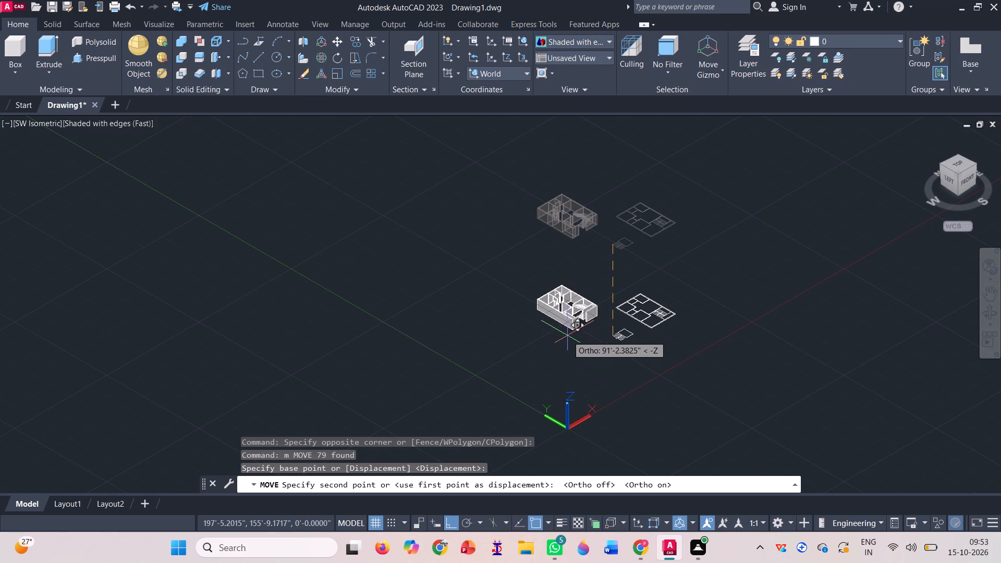
left_click(537, 309)
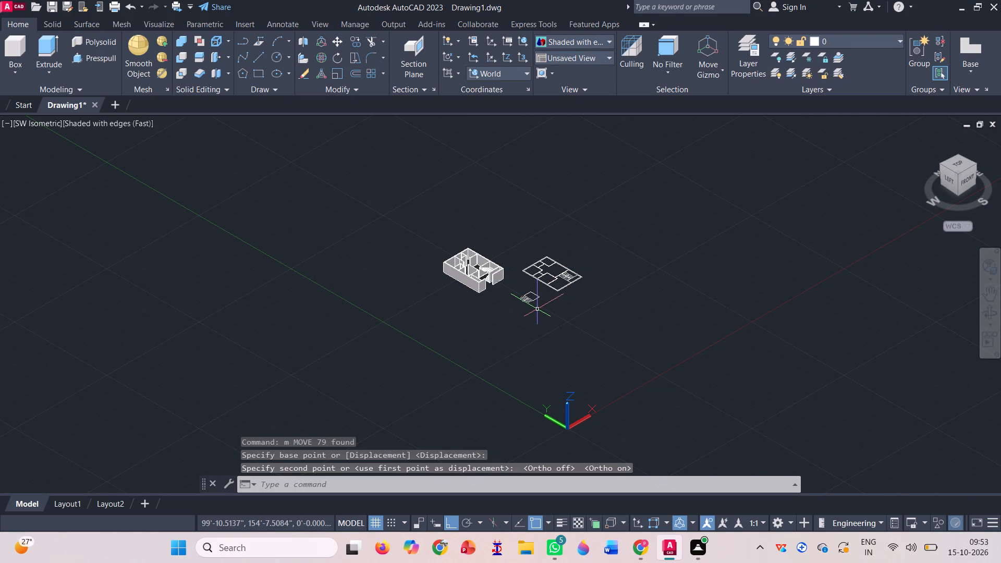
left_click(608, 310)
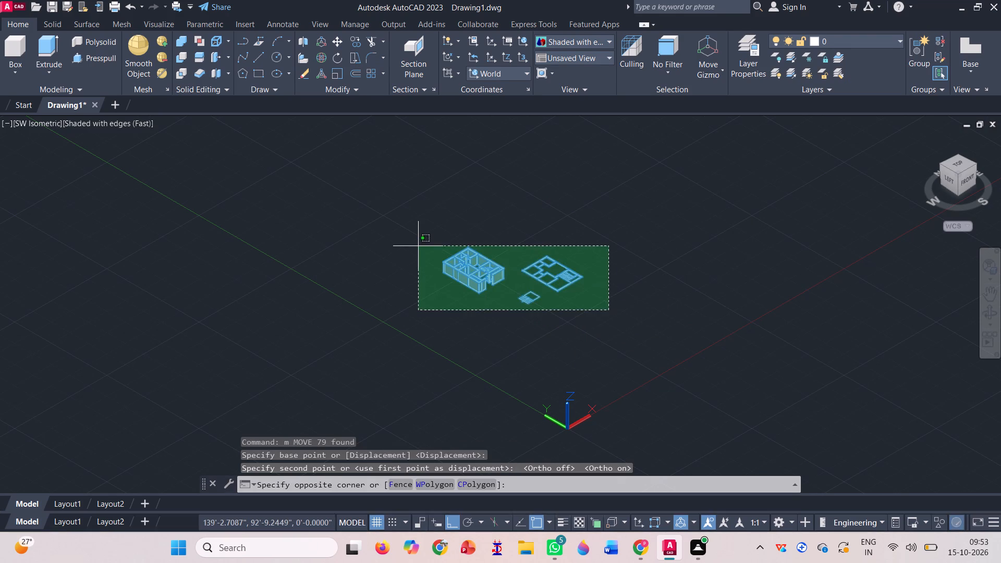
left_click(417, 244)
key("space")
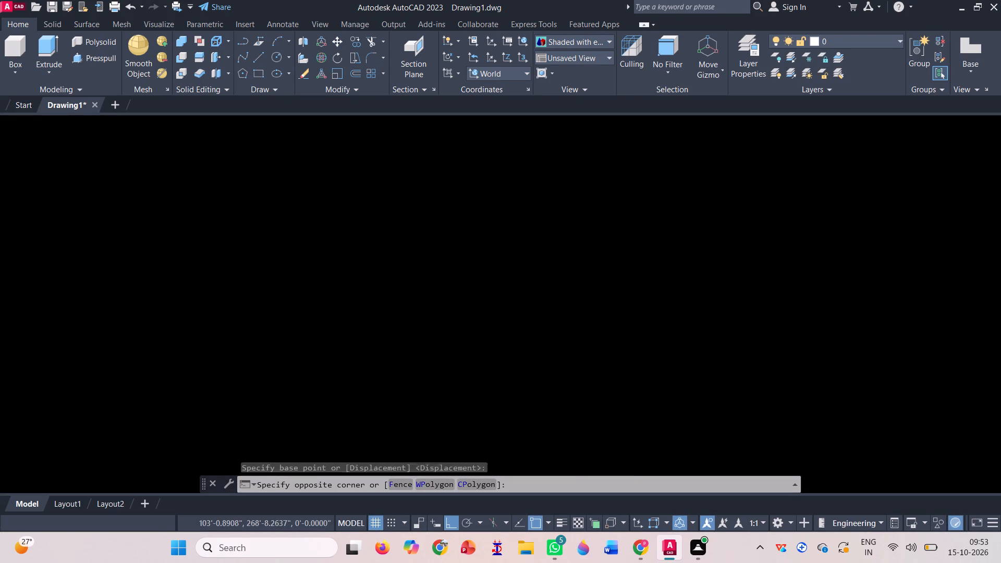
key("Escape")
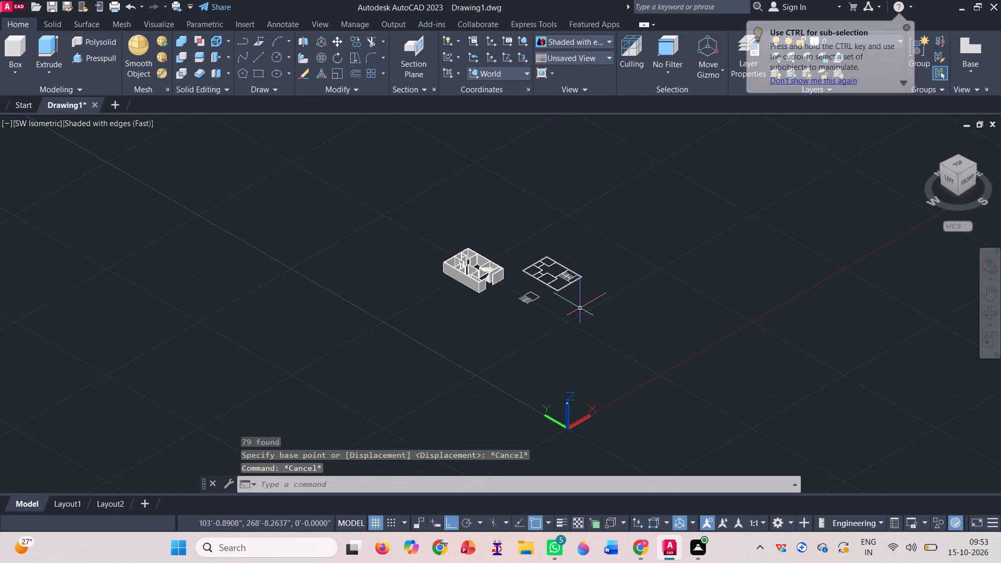
Move the house model, floor plan and stair outline together along the negative Y direction, closer to the X axis.
left_click(582, 311)
left_click(374, 228)
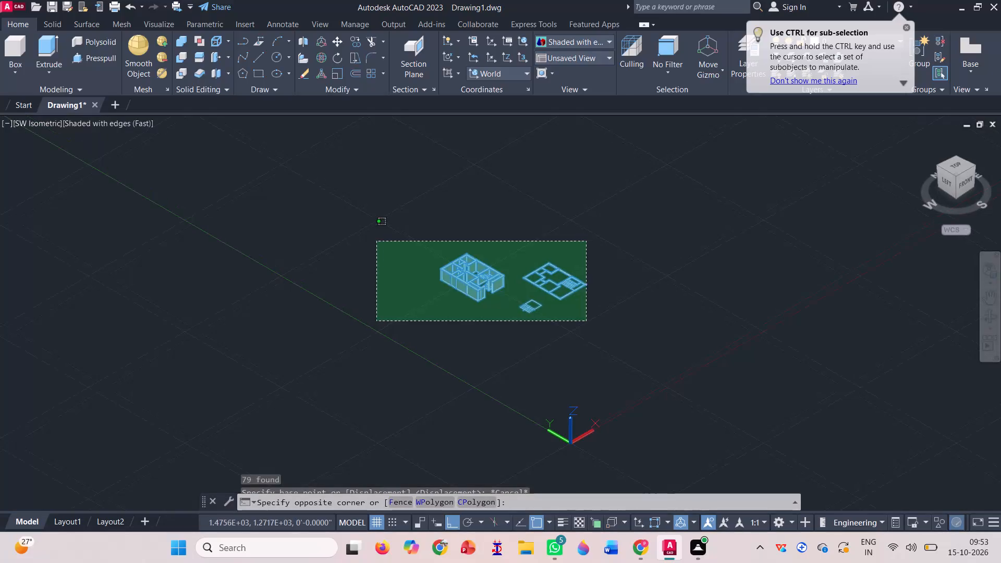
type("m")
key("space")
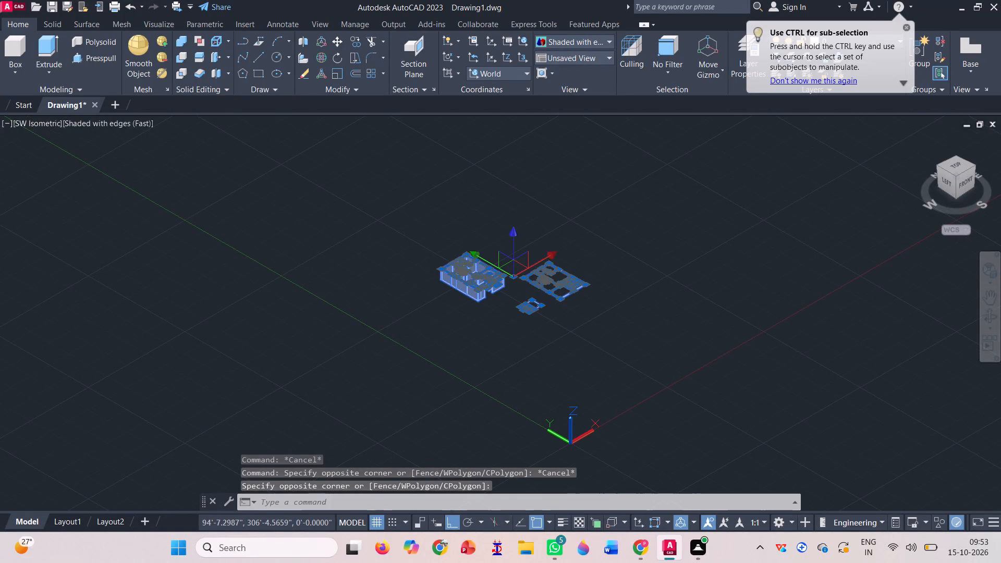
left_click(531, 314)
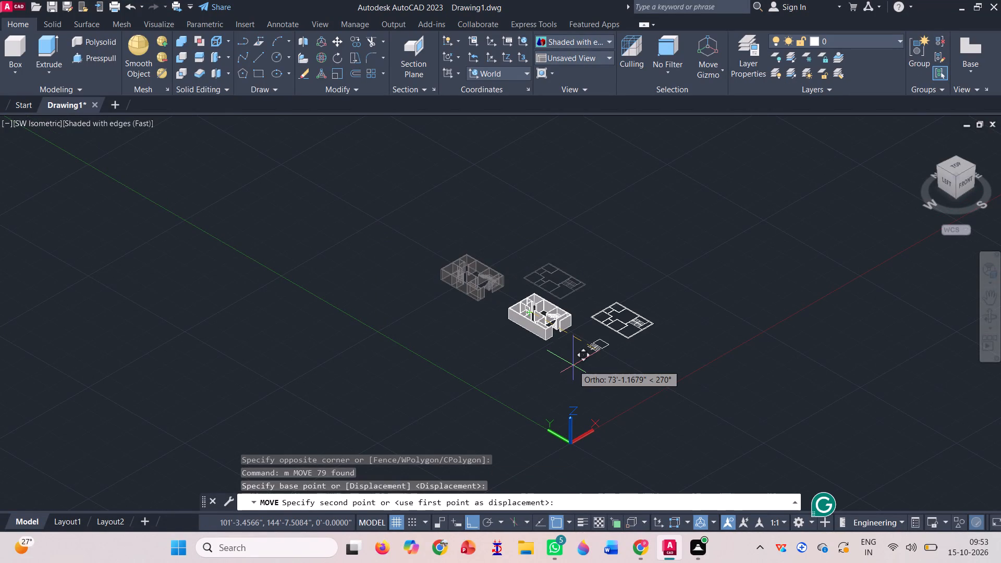
left_click(584, 381)
scroll(678, 294, "up", 2)
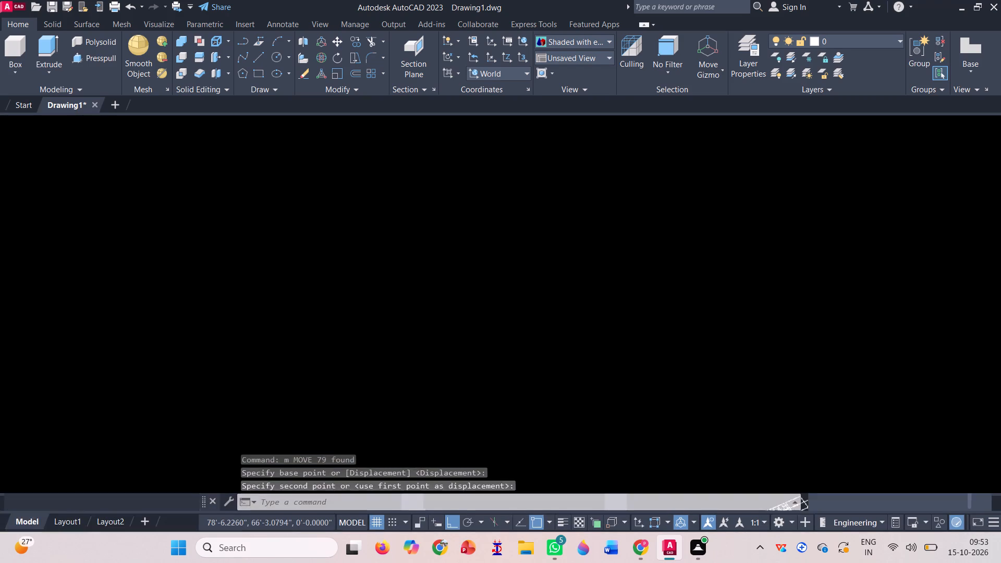
key("Escape")
Delete the separate 2D staircase and landing outline lying beside the floor plan.
scroll(585, 386, "up", 3)
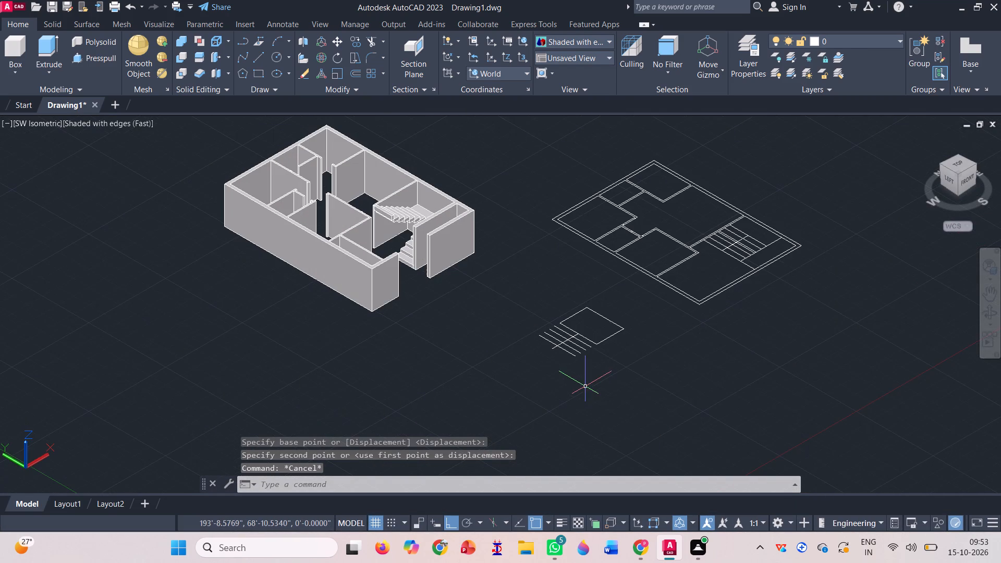
left_click(585, 384)
left_click(532, 302)
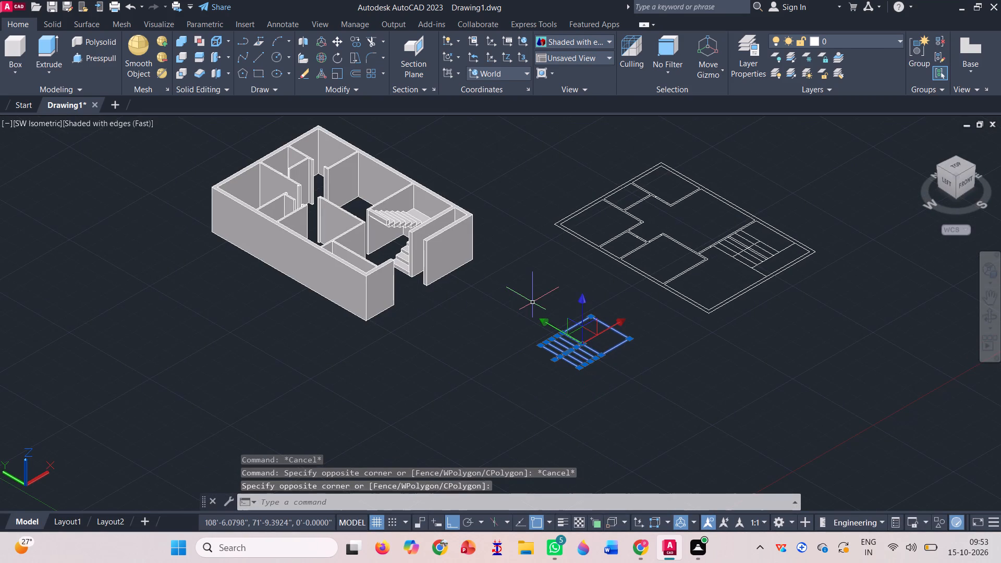
key("Delete")
scroll(533, 300, "down", 1)
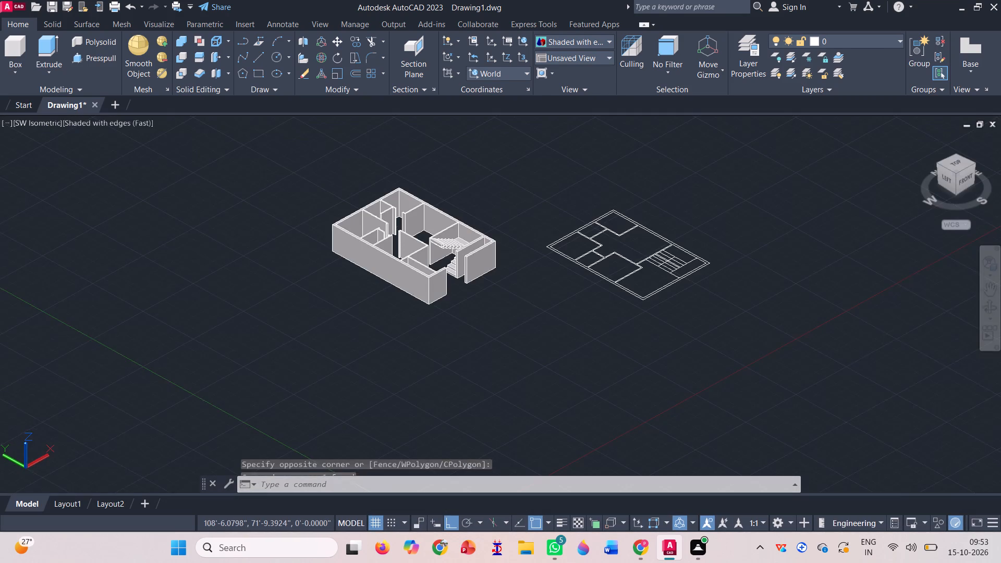
Draw three connected lines around the narrow room's partition top: across one end, along its inner side and across the other end.
scroll(376, 207, "up", 2)
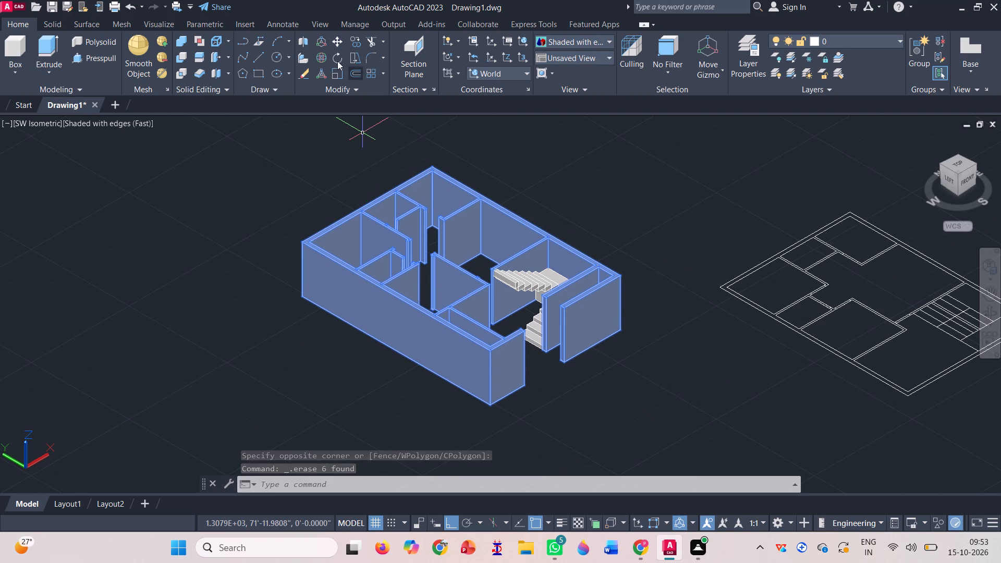
left_click(259, 56)
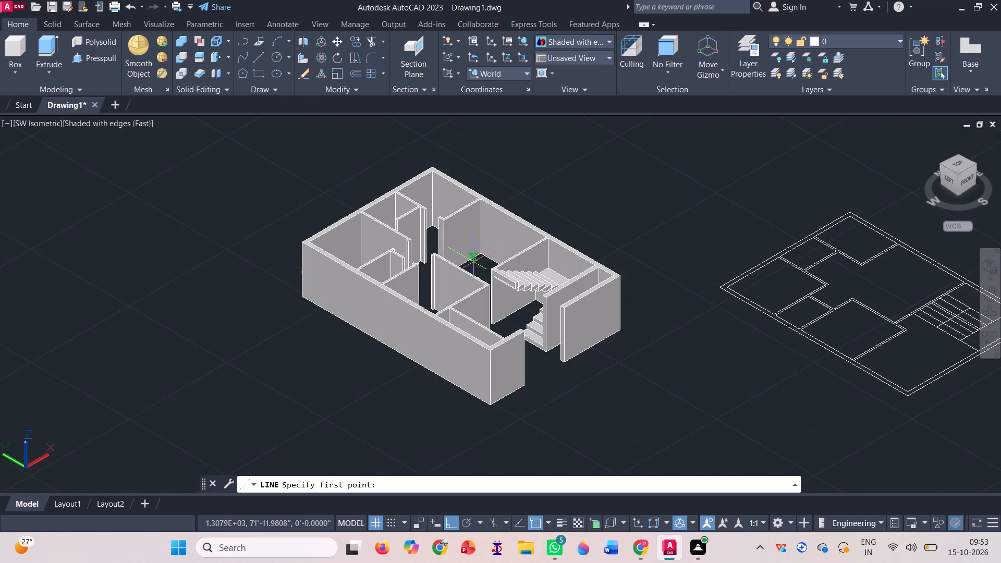
scroll(477, 265, "up", 3)
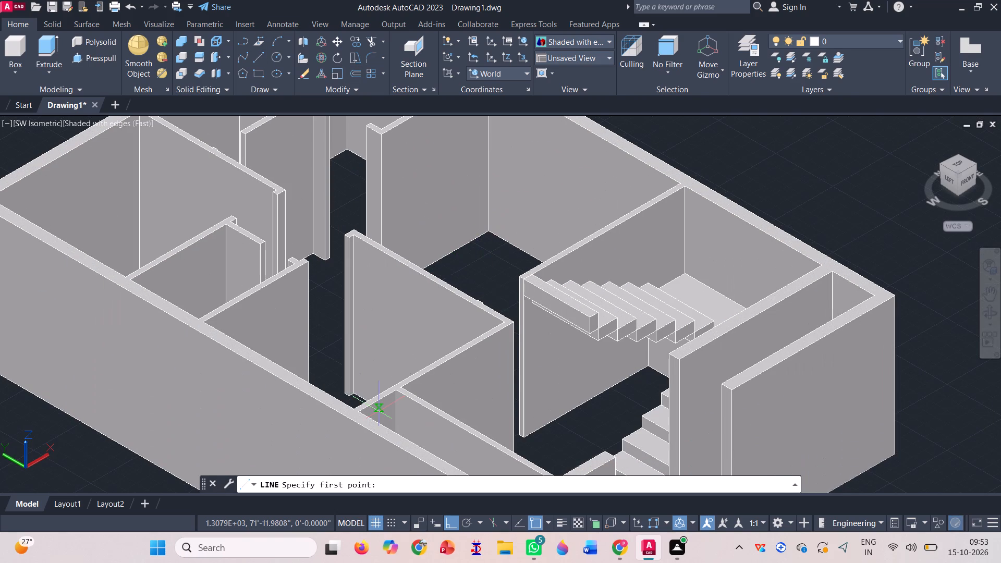
scroll(379, 411, "up", 3)
scroll(423, 349, "up", 3)
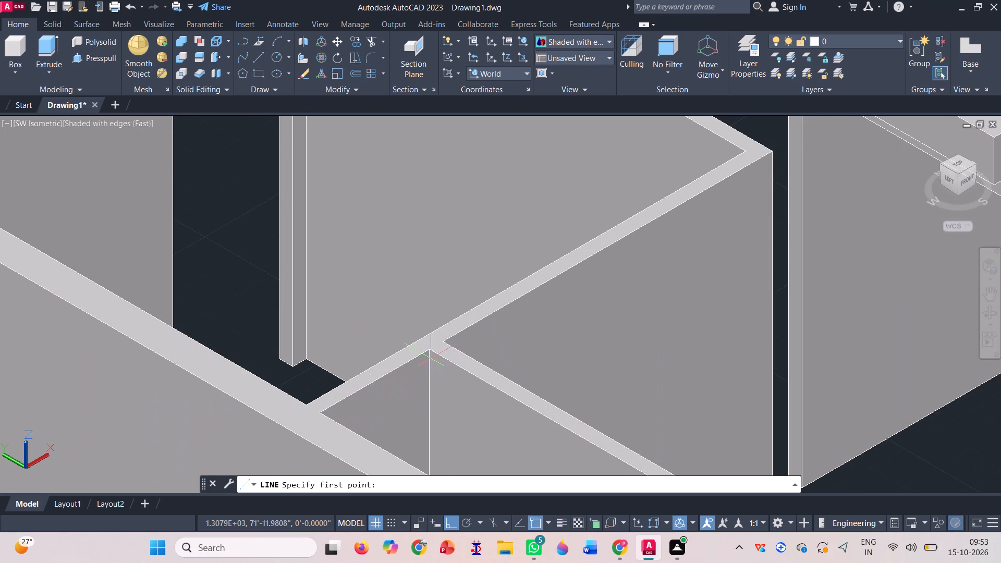
left_click(441, 351)
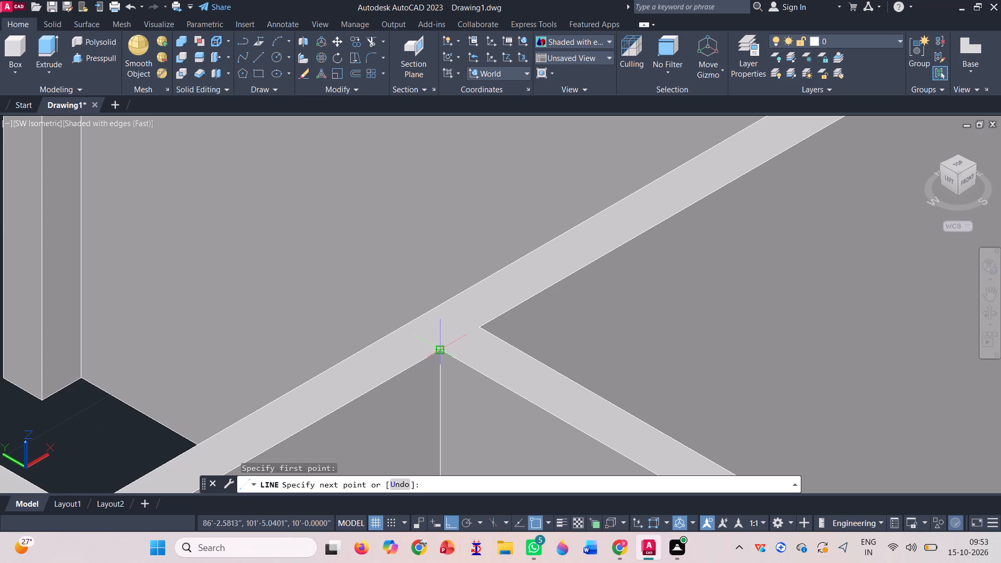
left_click(480, 331)
scroll(334, 248, "down", 2)
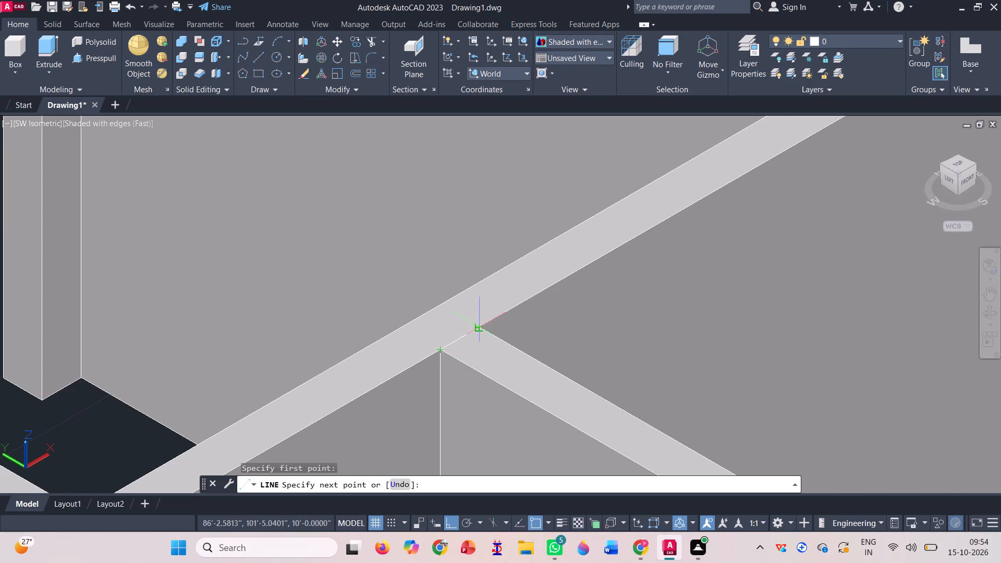
scroll(546, 360, "down", 1)
scroll(699, 401, "down", 1)
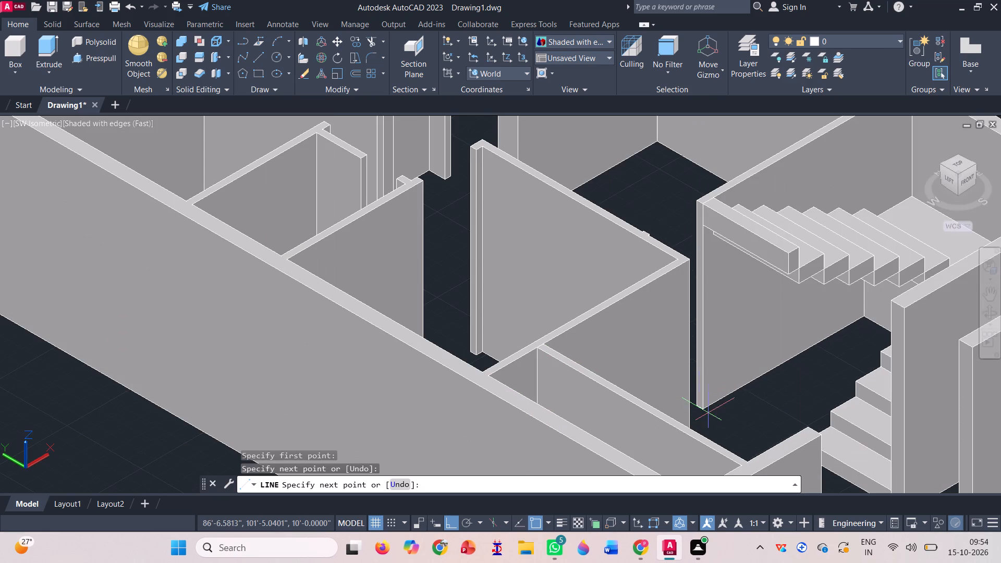
scroll(742, 462, "up", 7)
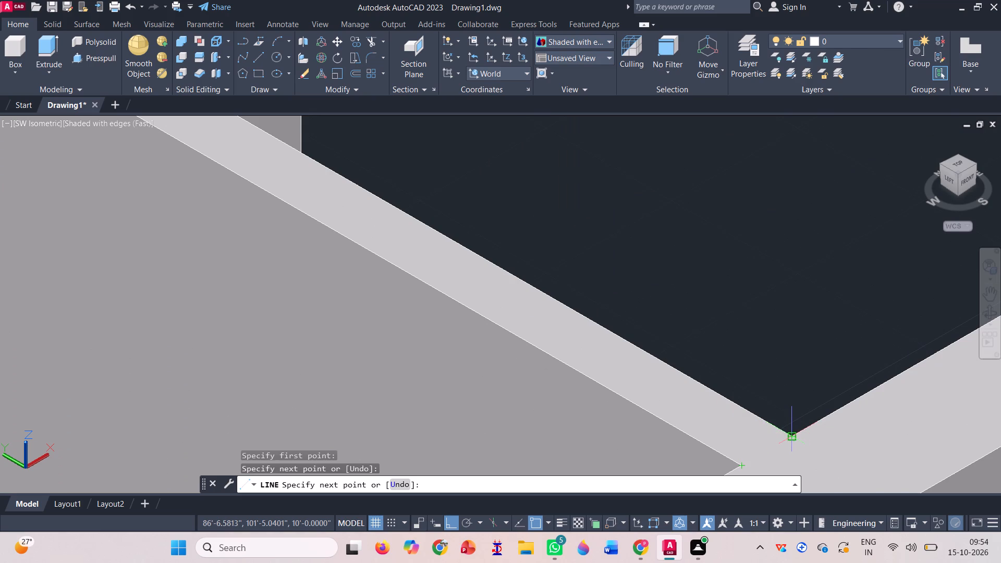
left_click(789, 436)
scroll(772, 362, "down", 1)
scroll(750, 427, "up", 3)
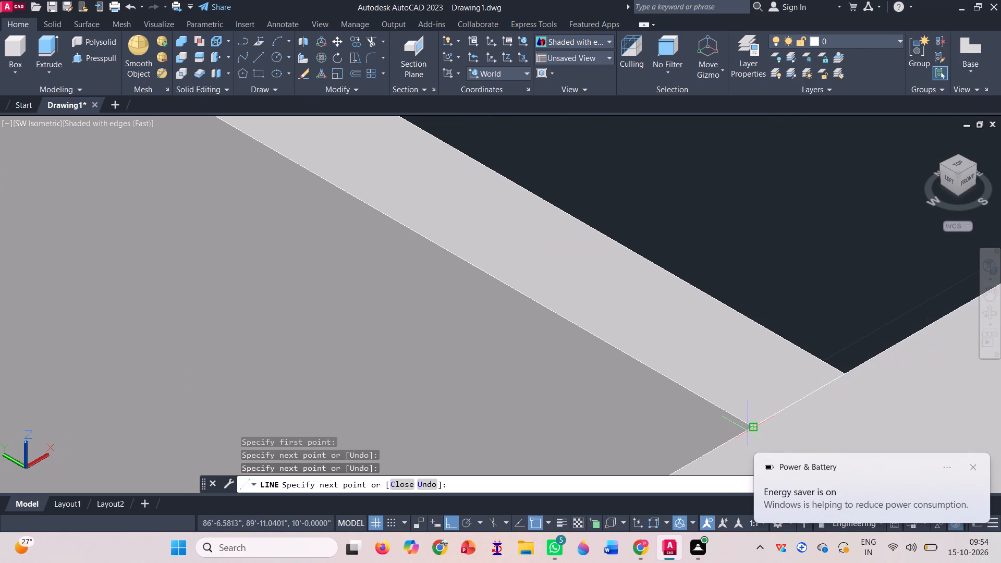
left_click(748, 431)
key("space")
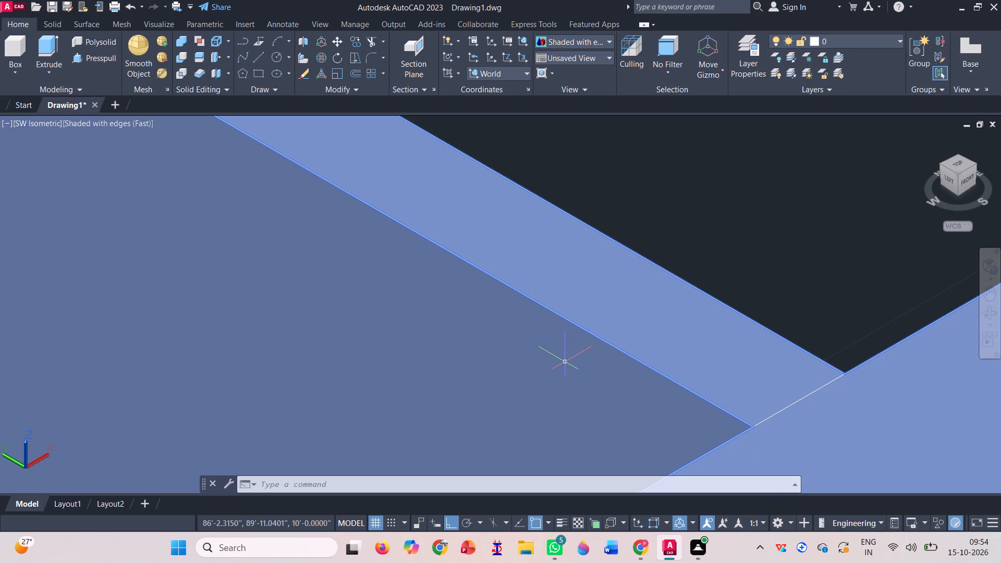
Presspull the outlined top of the narrow room's partition down through the full wall height to remove the partition.
scroll(677, 344, "down", 4)
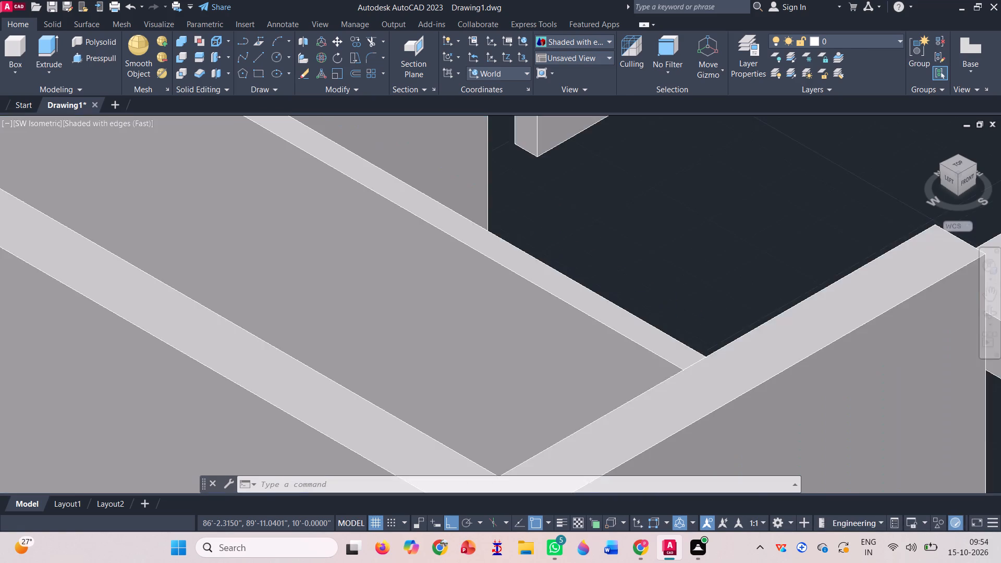
scroll(681, 350, "down", 2)
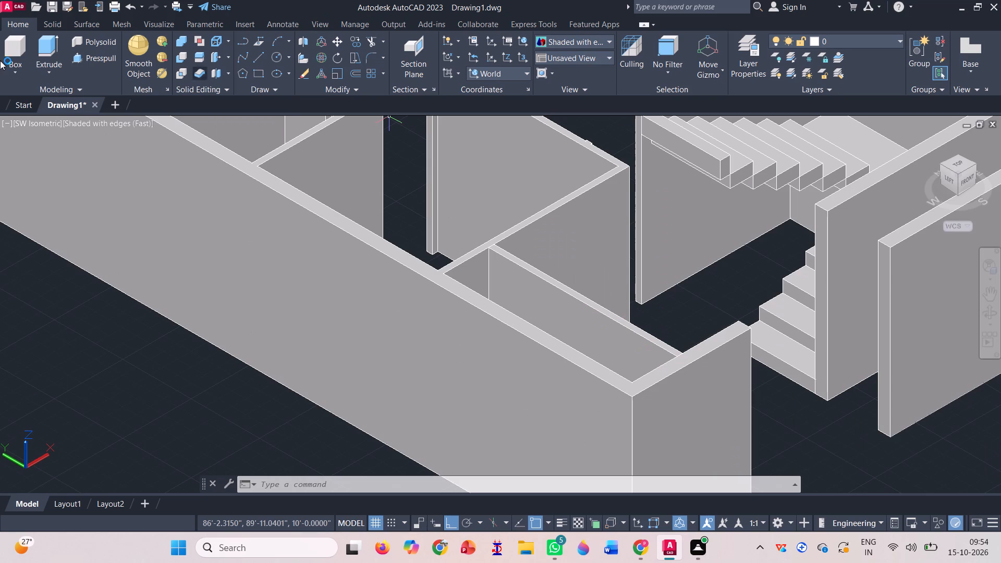
left_click(109, 60)
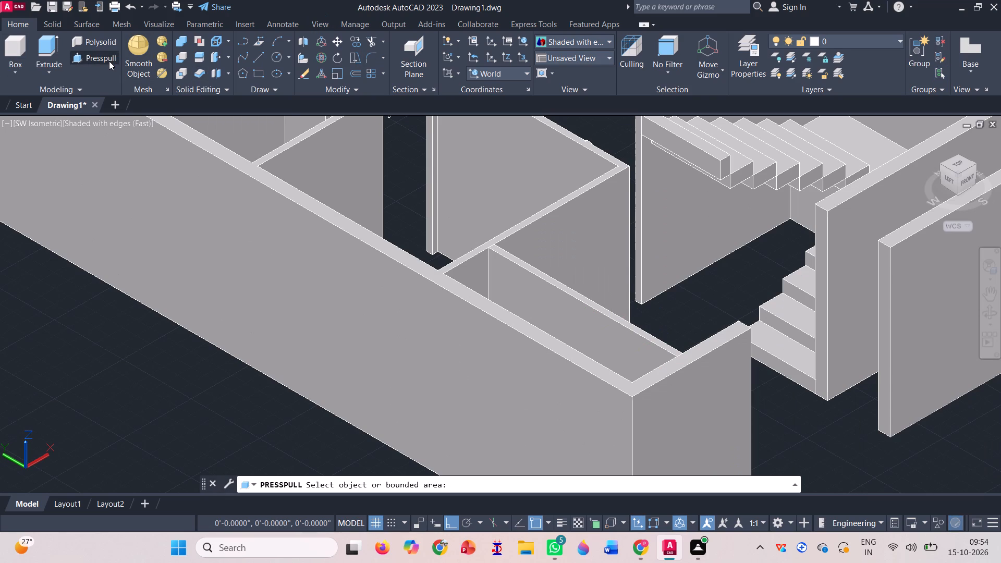
scroll(567, 292, "up", 2)
scroll(109, 61, "up", 1)
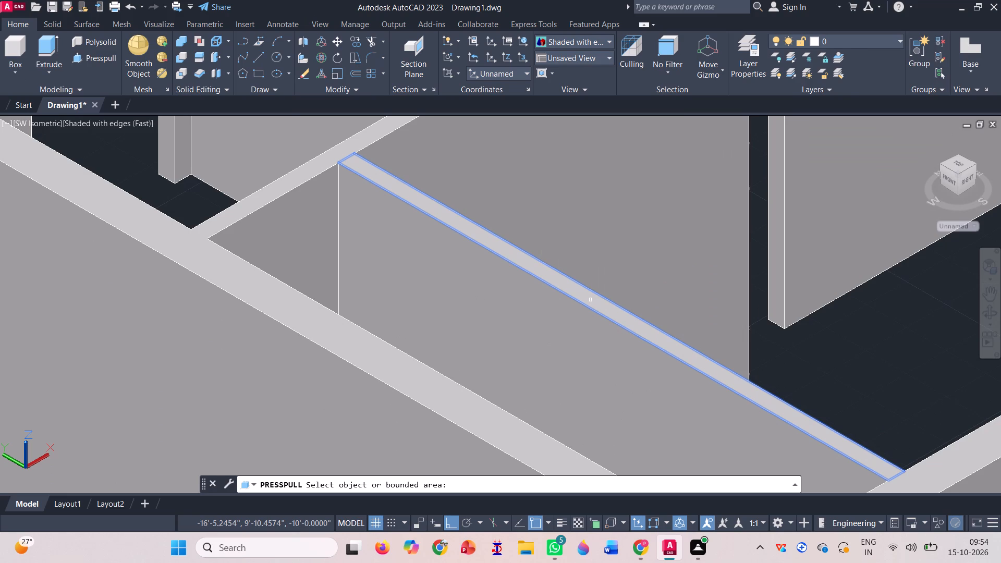
left_click(590, 299)
scroll(563, 254, "down", 3)
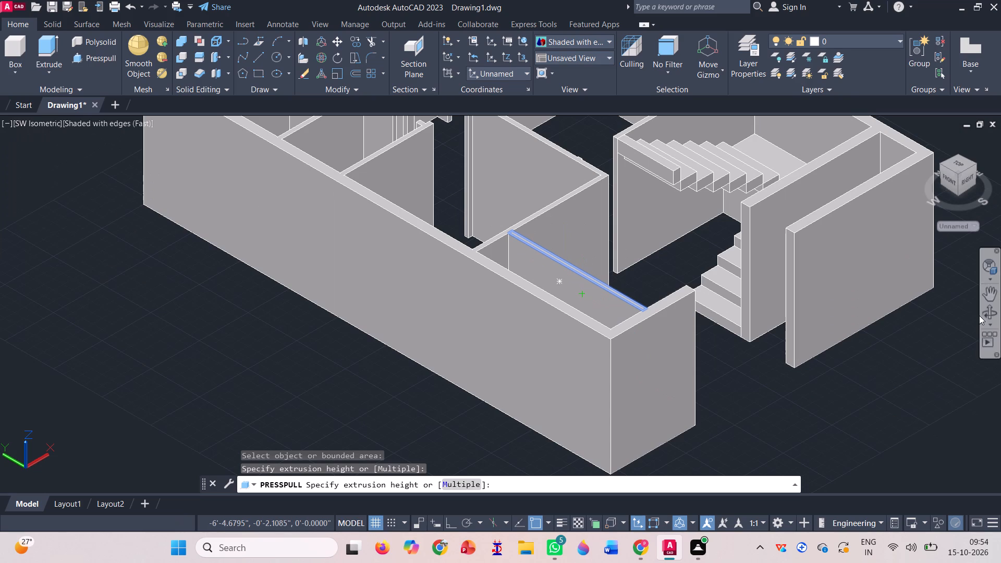
left_click(997, 312)
left_click_drag(760, 419, 677, 399)
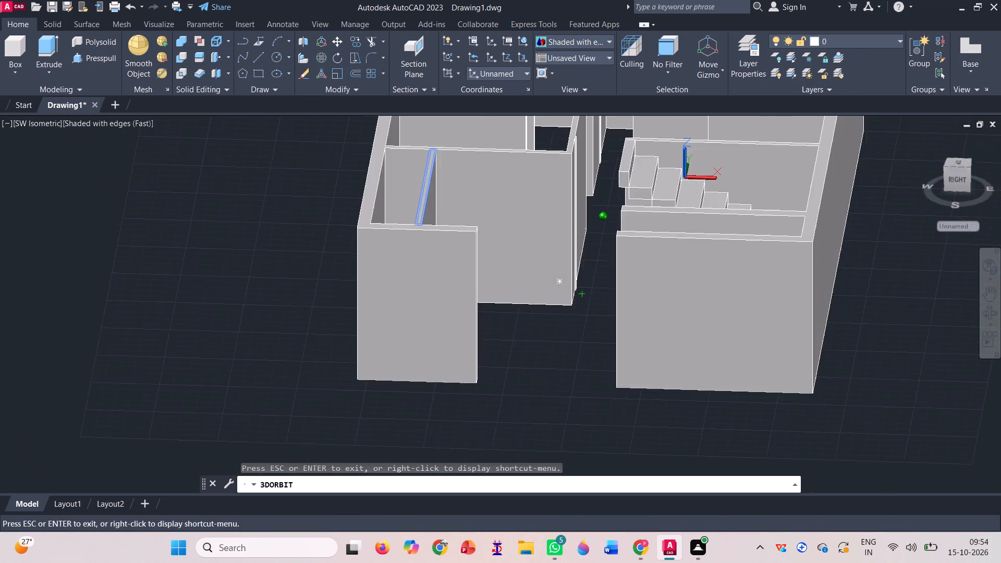
left_click_drag(677, 399, 602, 377)
key("Escape")
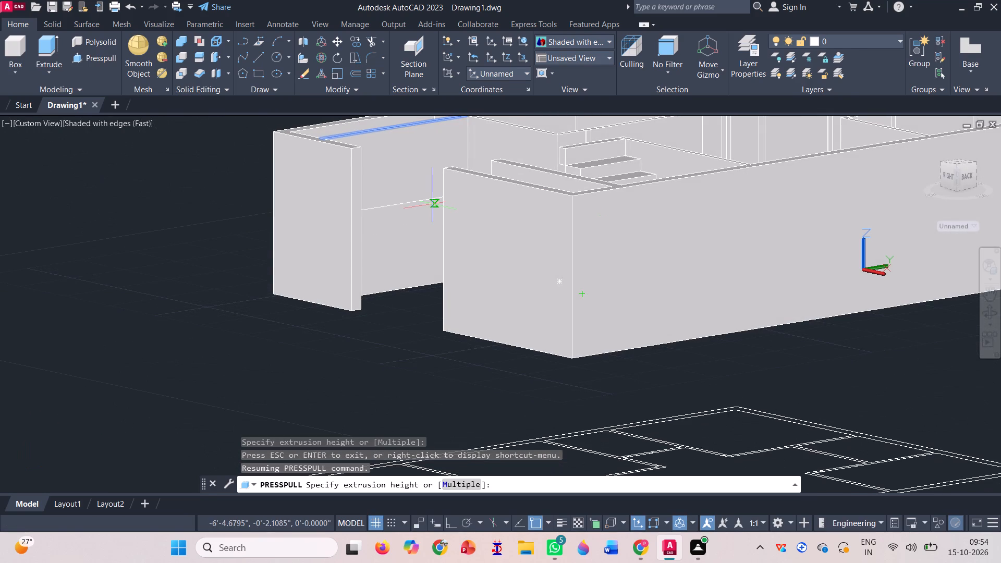
scroll(398, 321, "up", 1)
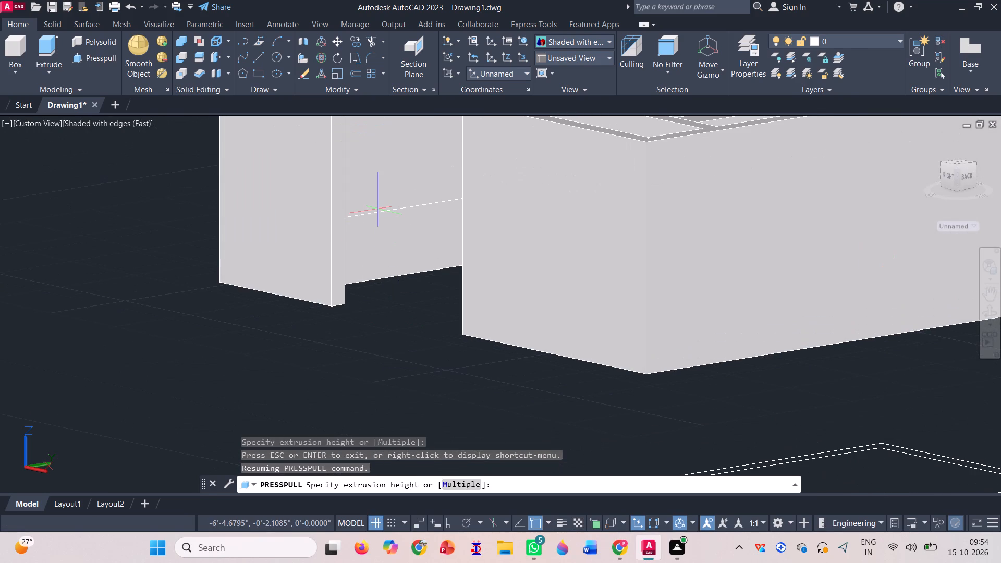
left_click(377, 209)
scroll(399, 286, "down", 1)
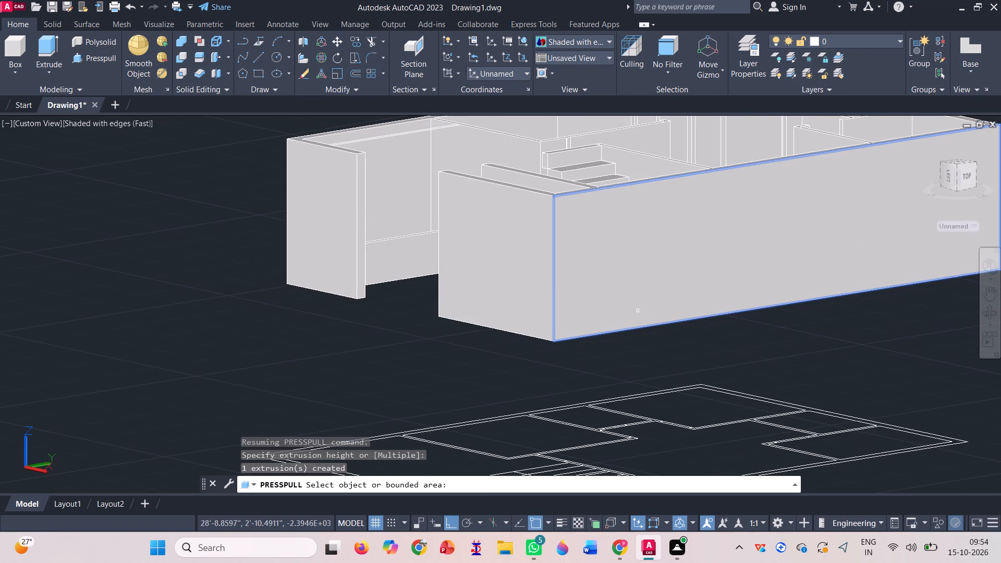
scroll(638, 309, "down", 1)
key("Escape")
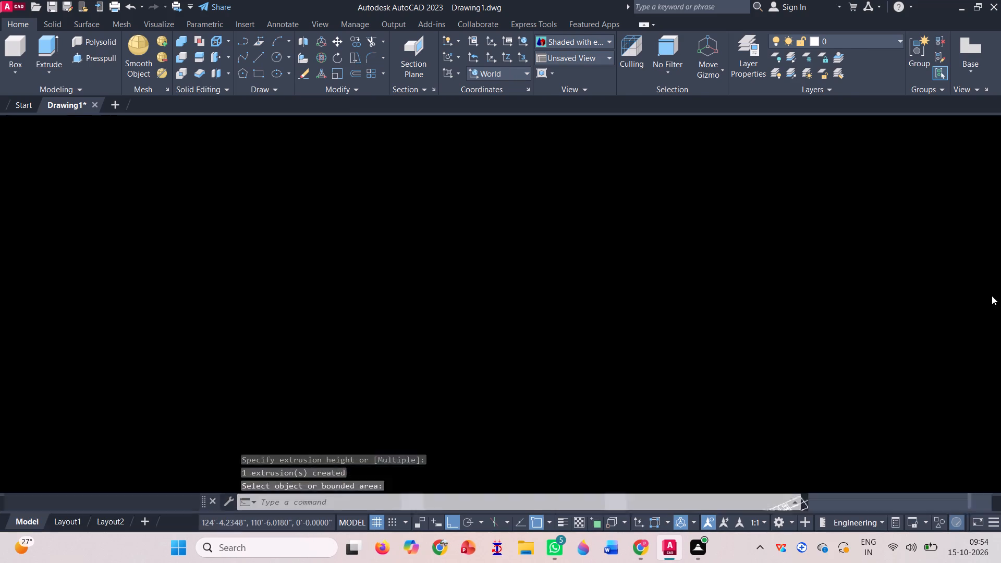
Delete the leftover outlines and line spanning the gap where the narrow room's partition stood.
left_click(991, 310)
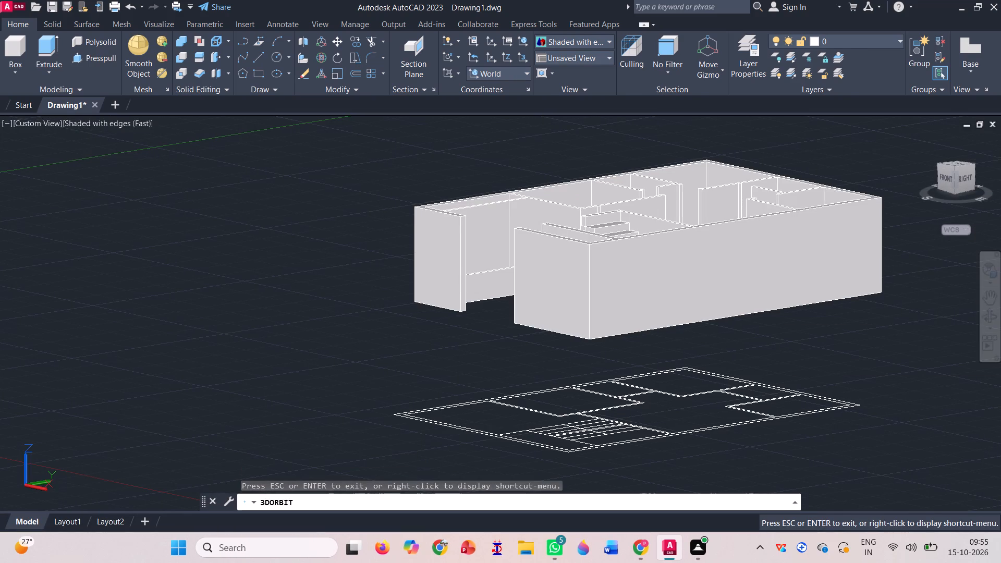
left_click_drag(244, 284, 393, 336)
scroll(320, 360, "up", 2)
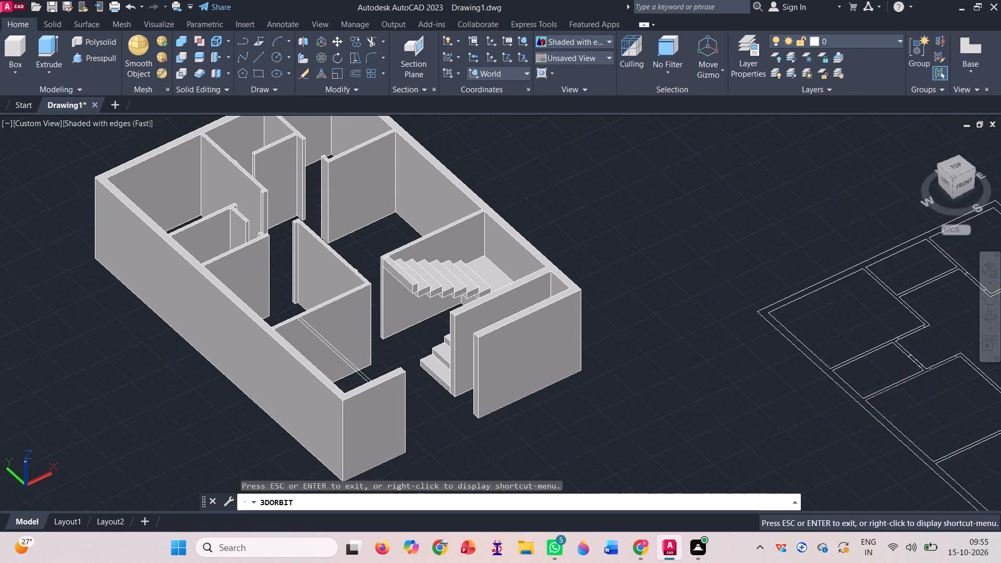
scroll(320, 360, "up", 2)
key("Escape")
scroll(324, 352, "up", 2)
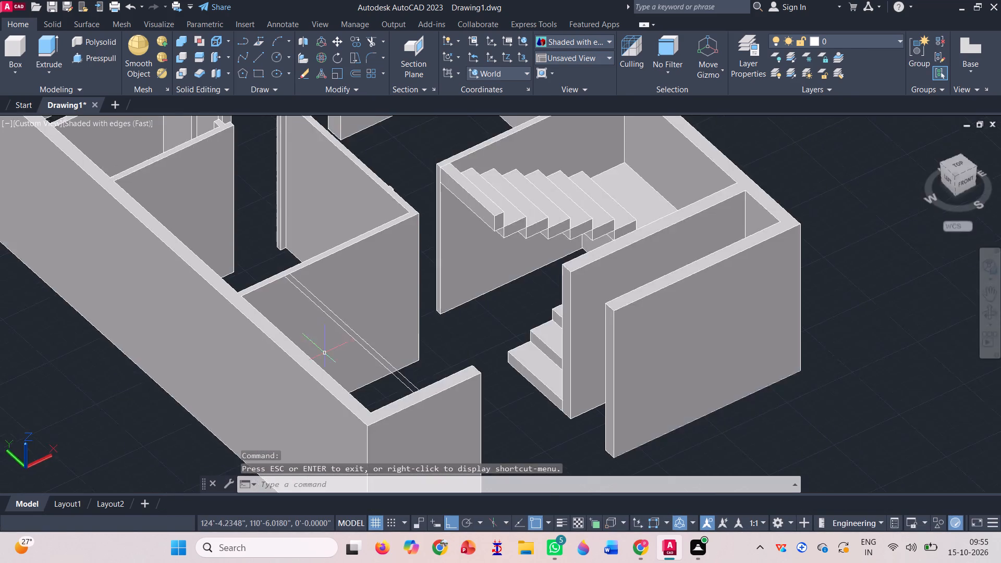
left_click(434, 394)
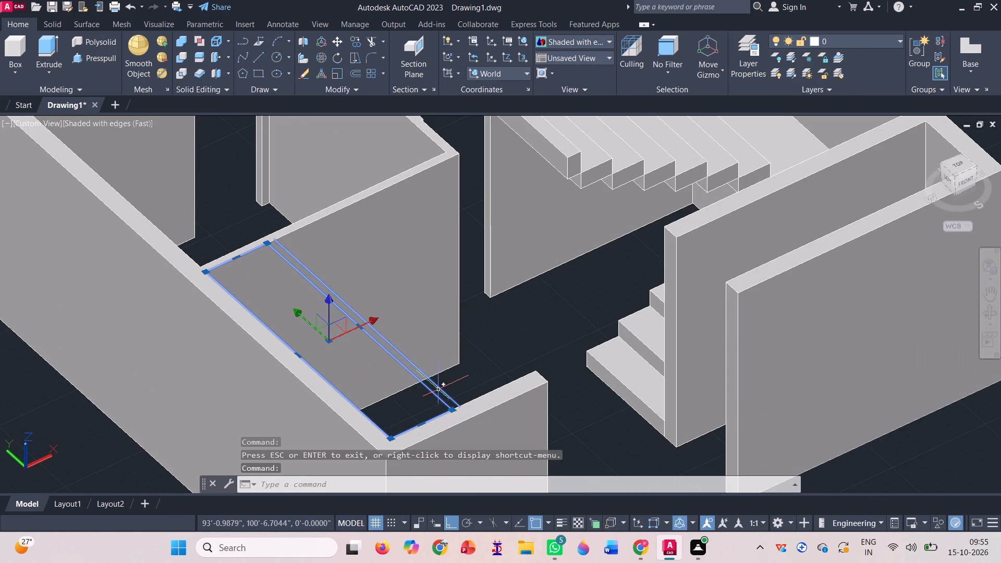
left_click(438, 389)
key("Delete")
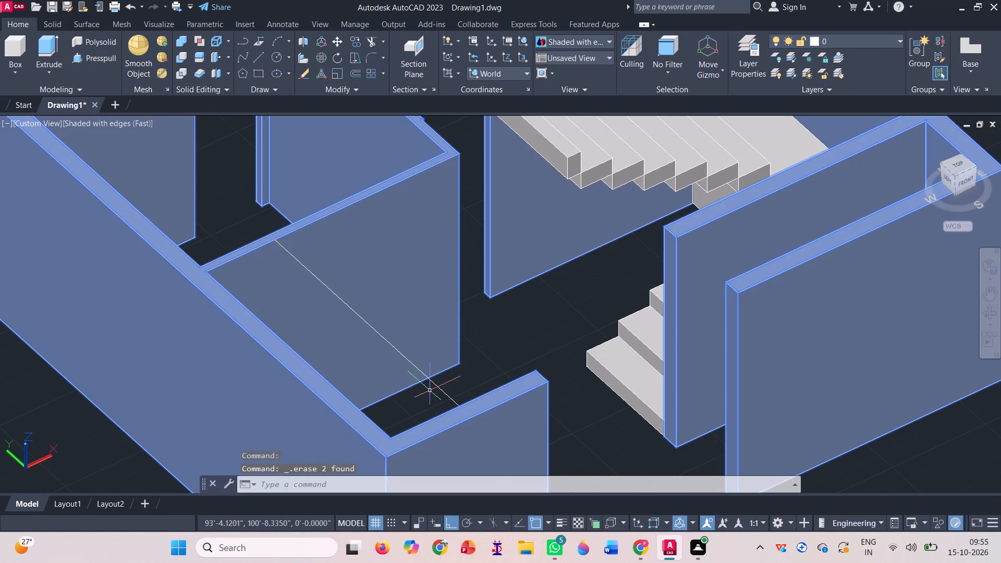
left_click(430, 390)
left_click(445, 380)
left_click(433, 384)
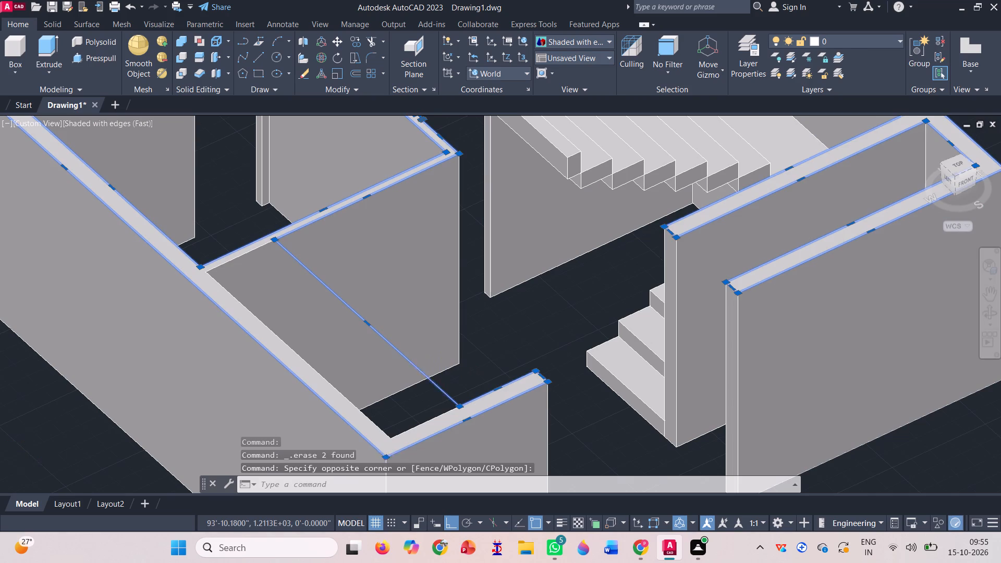
key("Delete")
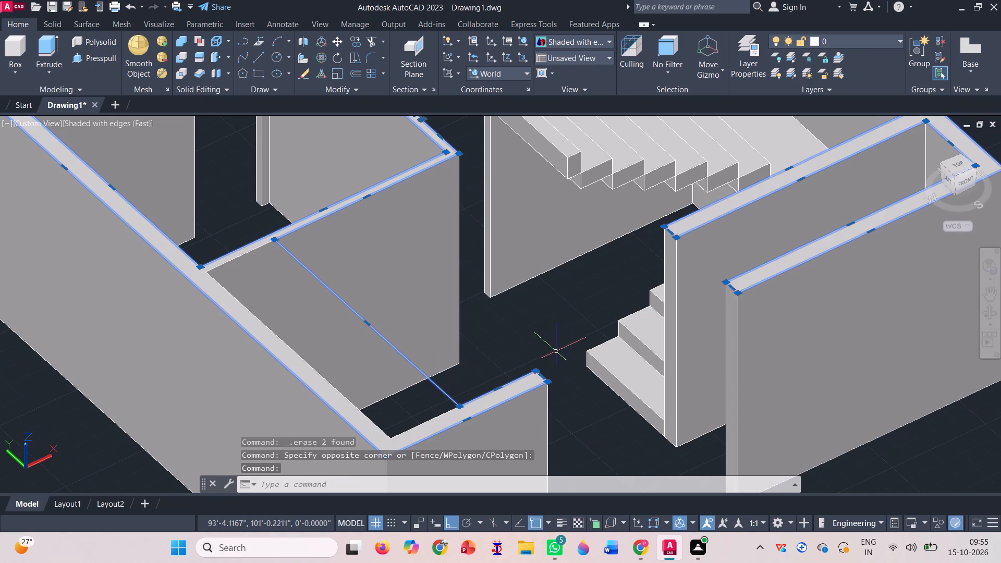
Draw a short line across the wall top where the staircase's front wall meets the outer side wall.
scroll(555, 351, "down", 1)
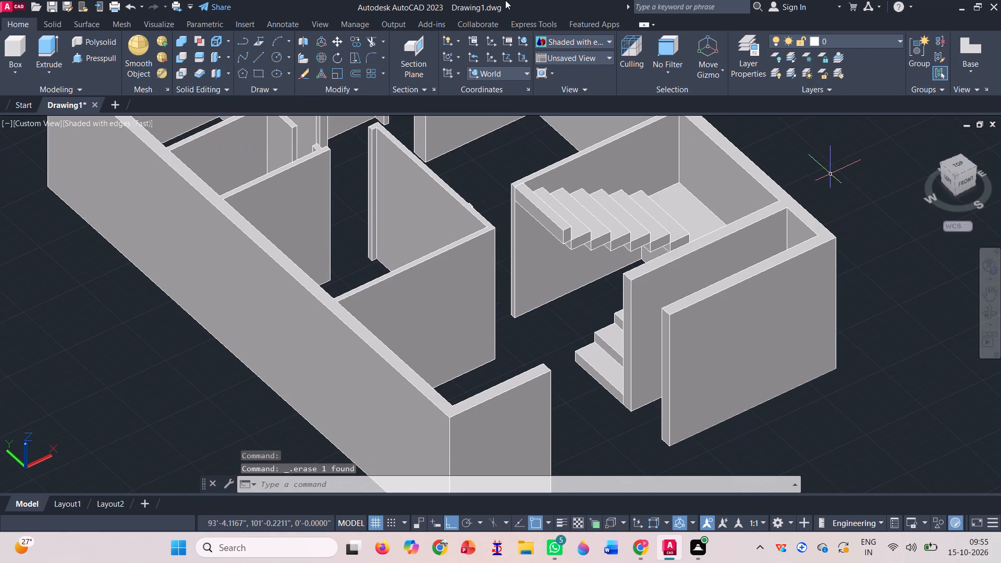
left_click(257, 63)
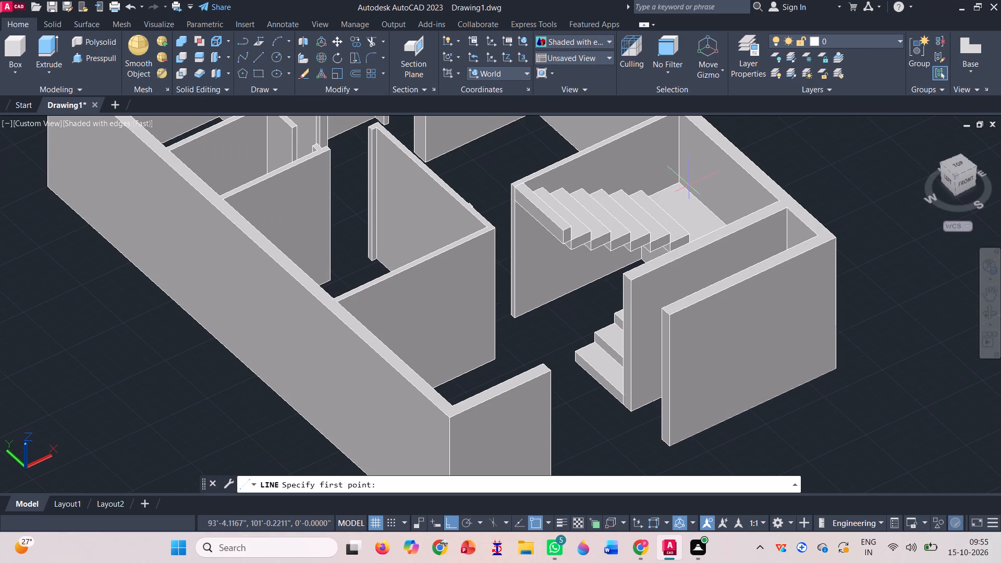
scroll(768, 211, "up", 3)
scroll(807, 168, "up", 1)
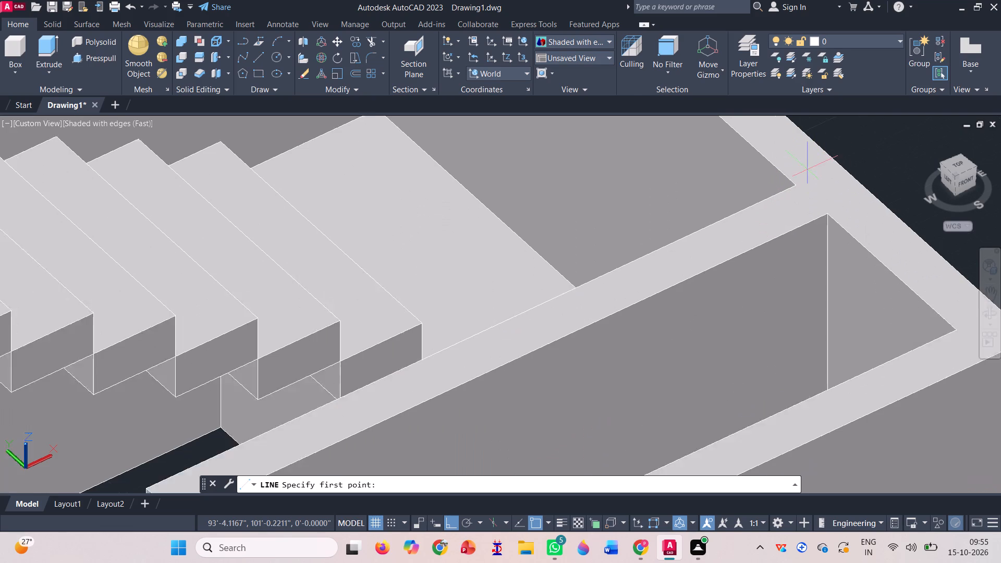
scroll(807, 169, "up", 1)
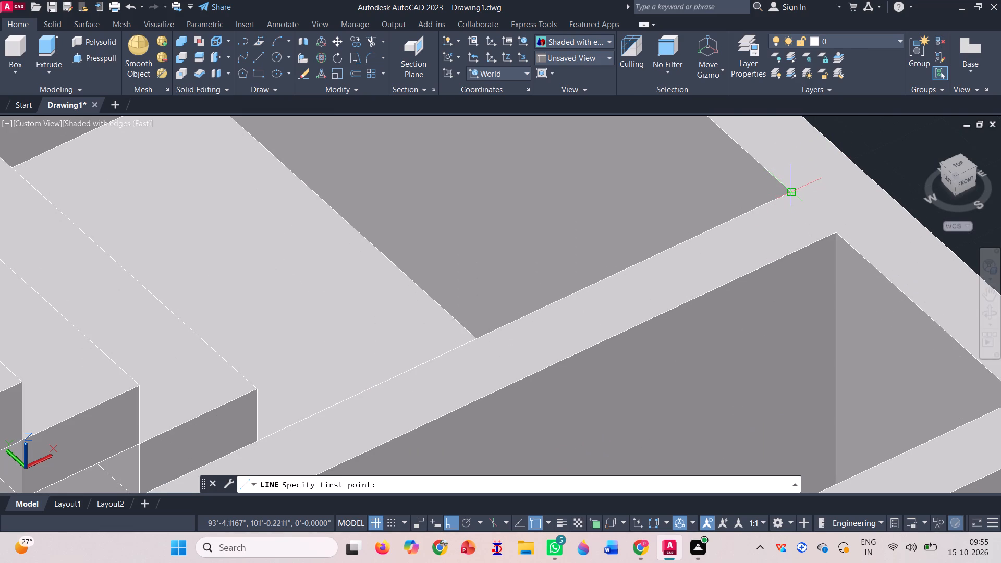
left_click(789, 188)
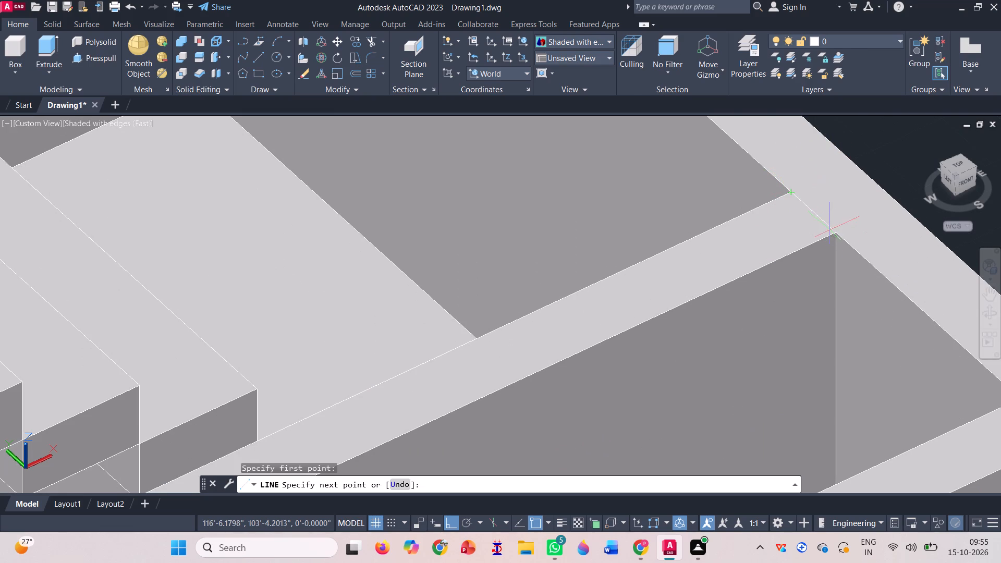
left_click(836, 233)
scroll(865, 154, "down", 1)
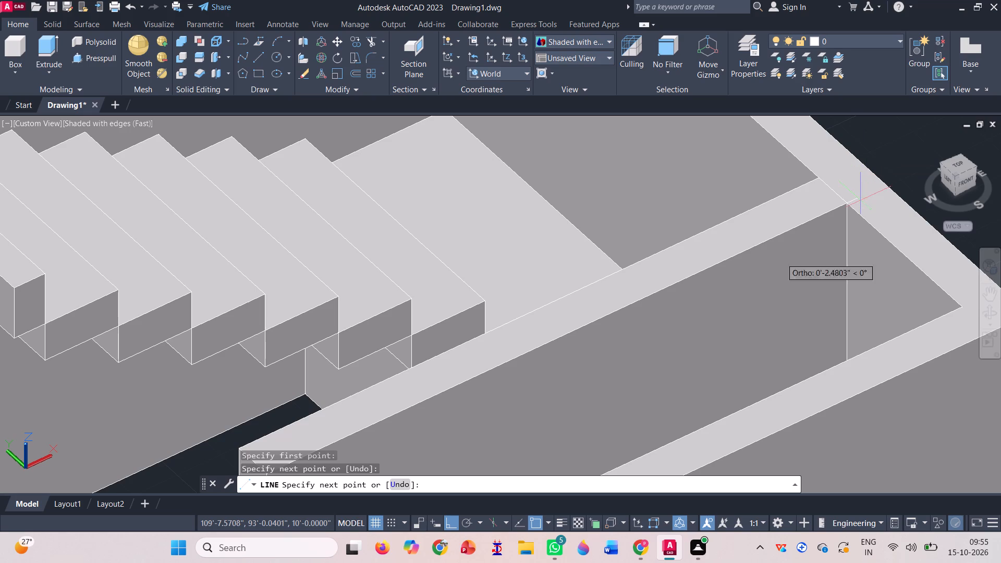
scroll(790, 247, "down", 1)
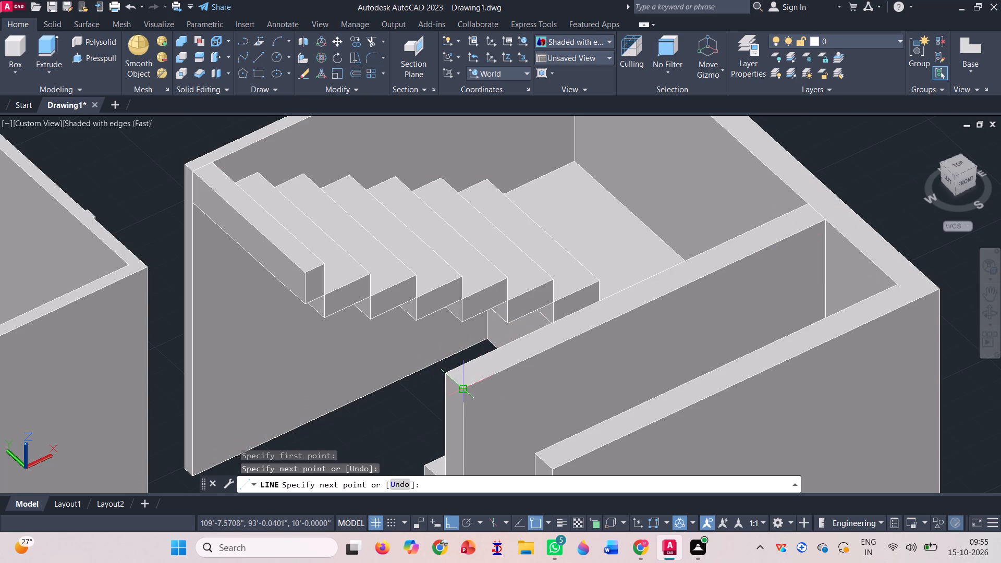
scroll(538, 341, "down", 1)
scroll(778, 325, "down", 1)
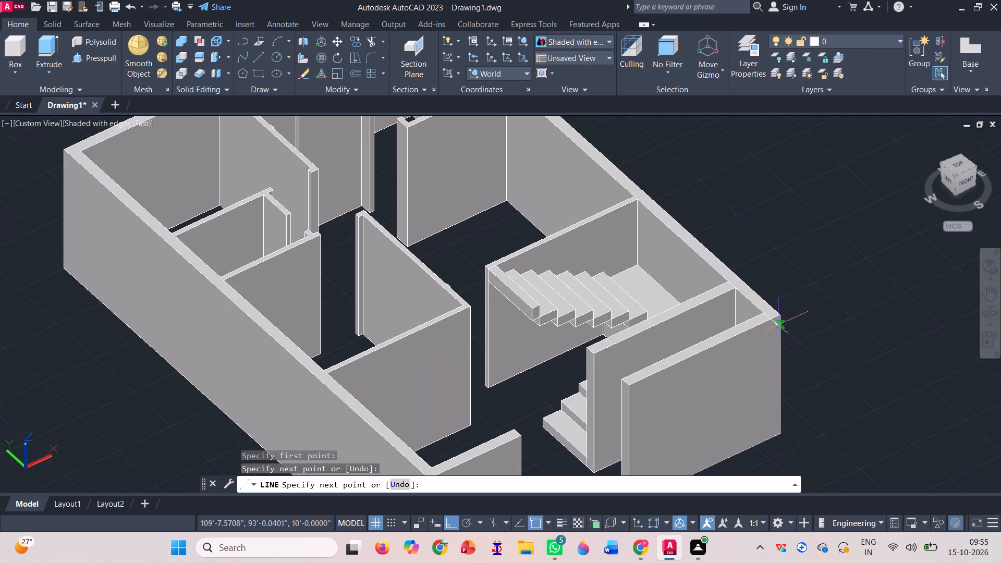
scroll(616, 247, "down", 1)
key("Escape")
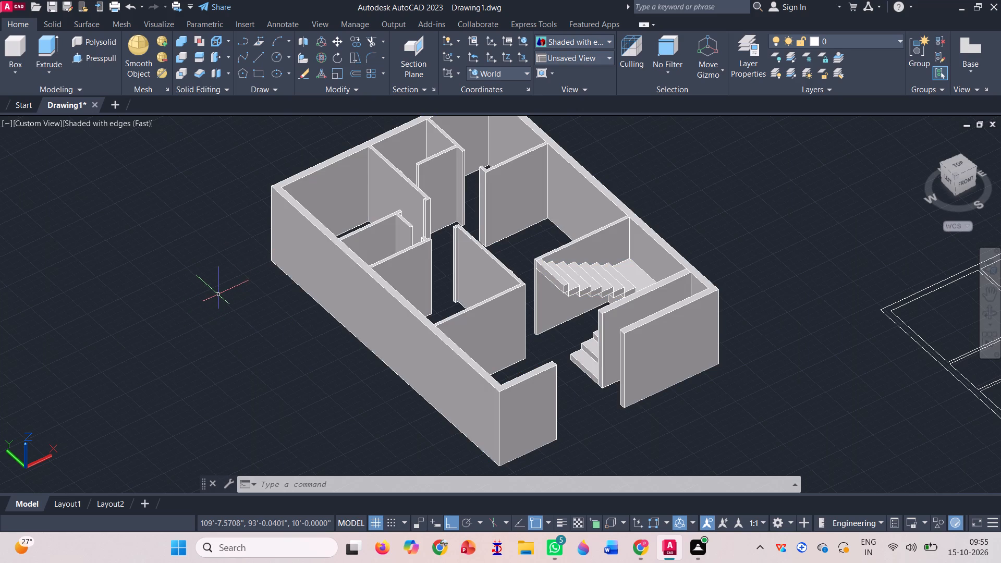
Presspull the free-standing front wall away along its length, and its connecting side-wall stub back flush with the staircase wall.
left_click(82, 58)
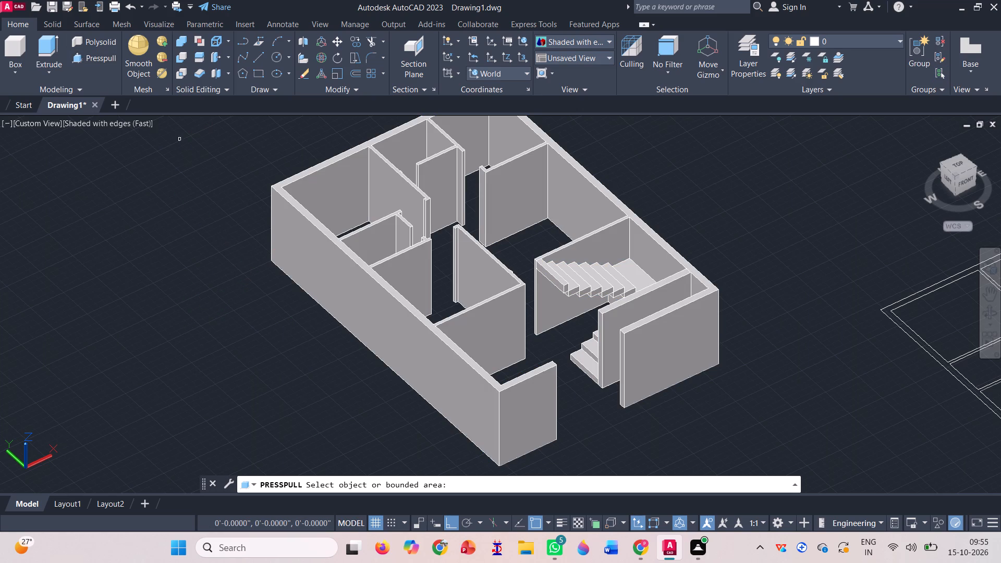
scroll(701, 293, "up", 2)
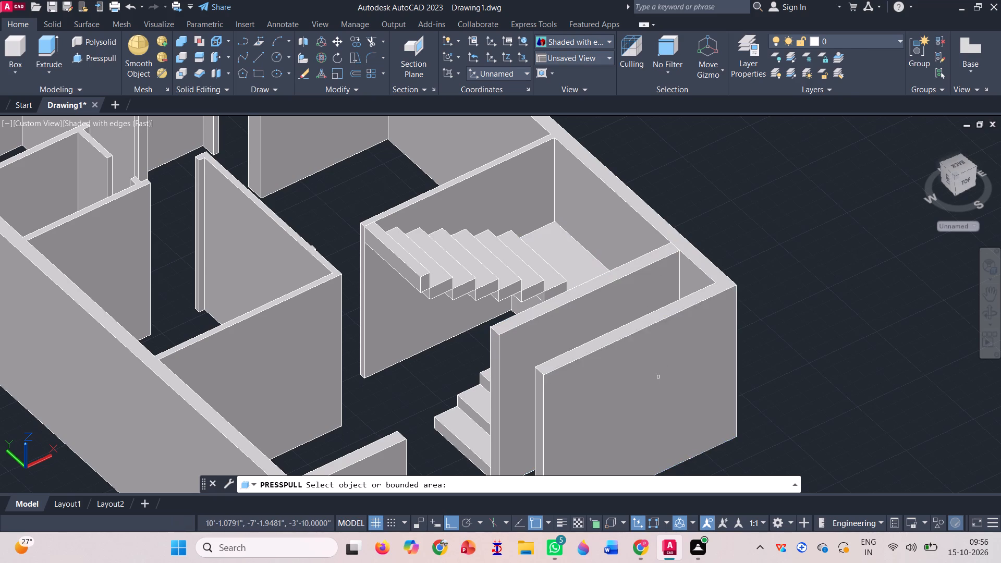
left_click(540, 411)
left_click(771, 341)
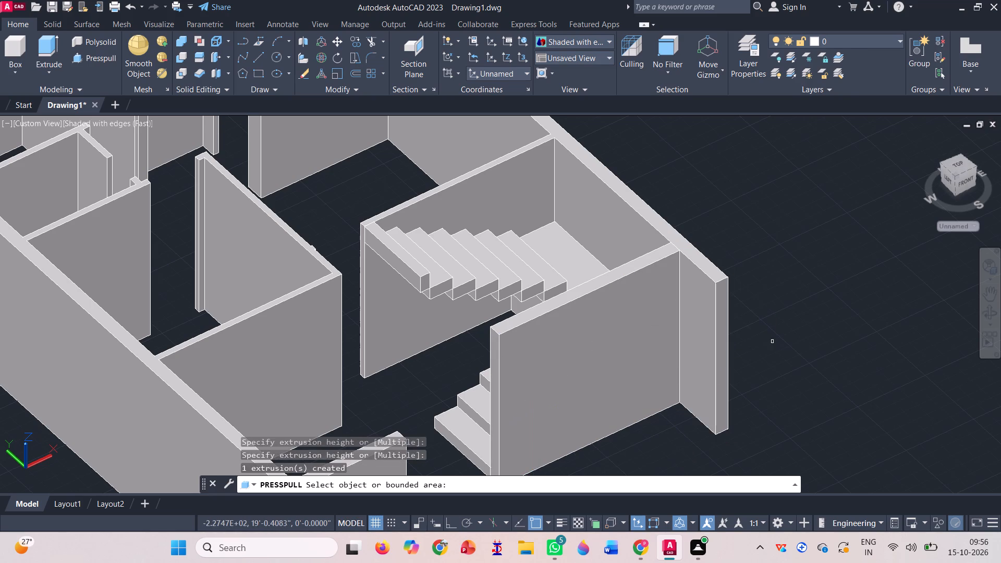
left_click(705, 312)
left_click(750, 300)
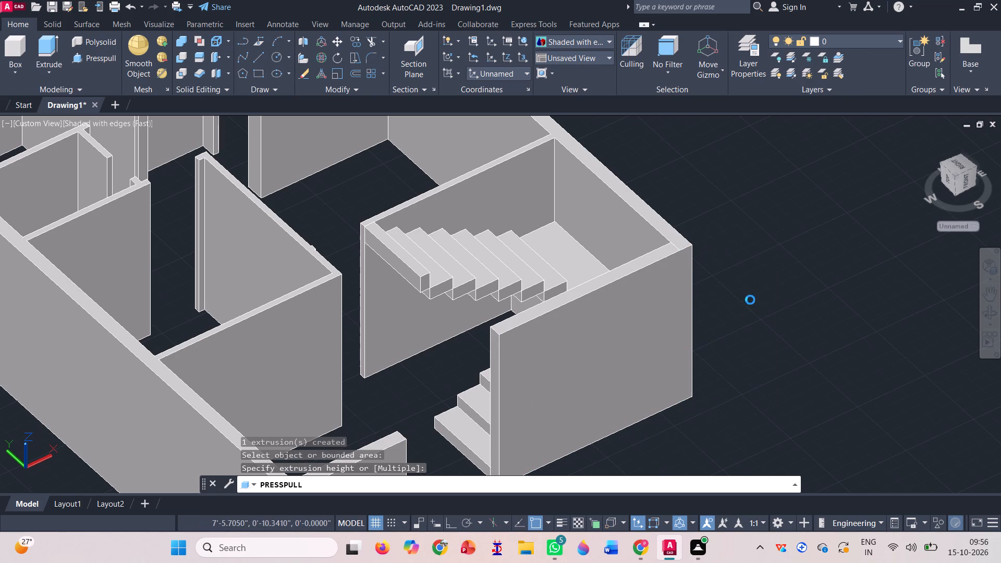
scroll(682, 326, "down", 1)
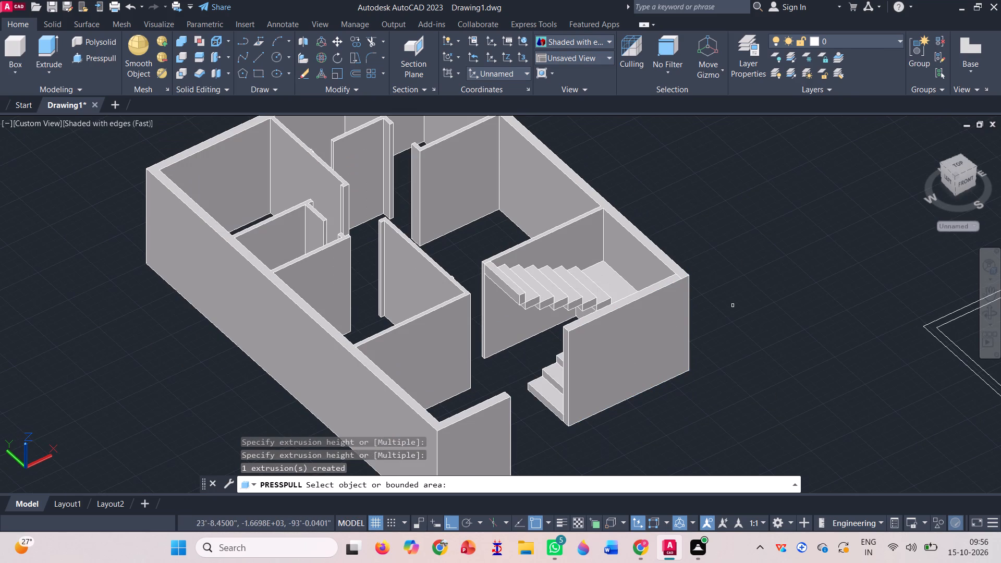
key("Escape")
Delete the leftover short line on the wall top at the outer corner beside the staircase.
scroll(696, 310, "up", 3)
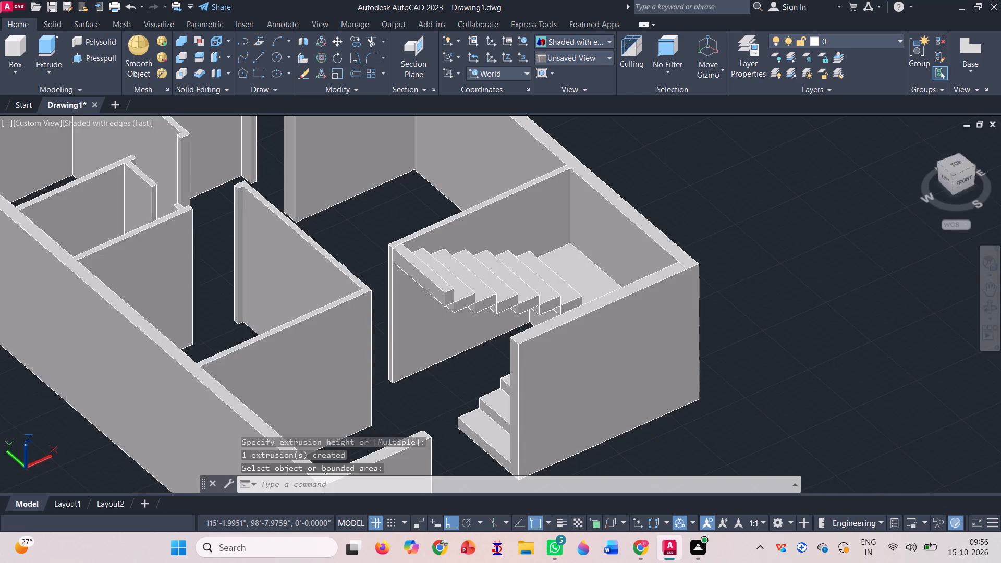
scroll(683, 261, "up", 3)
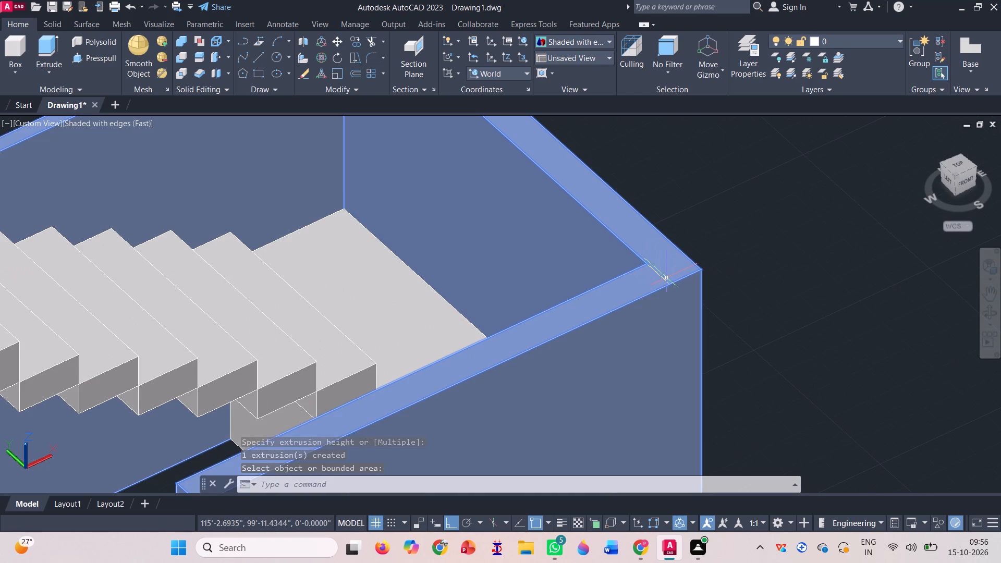
left_click(664, 278)
key("Delete")
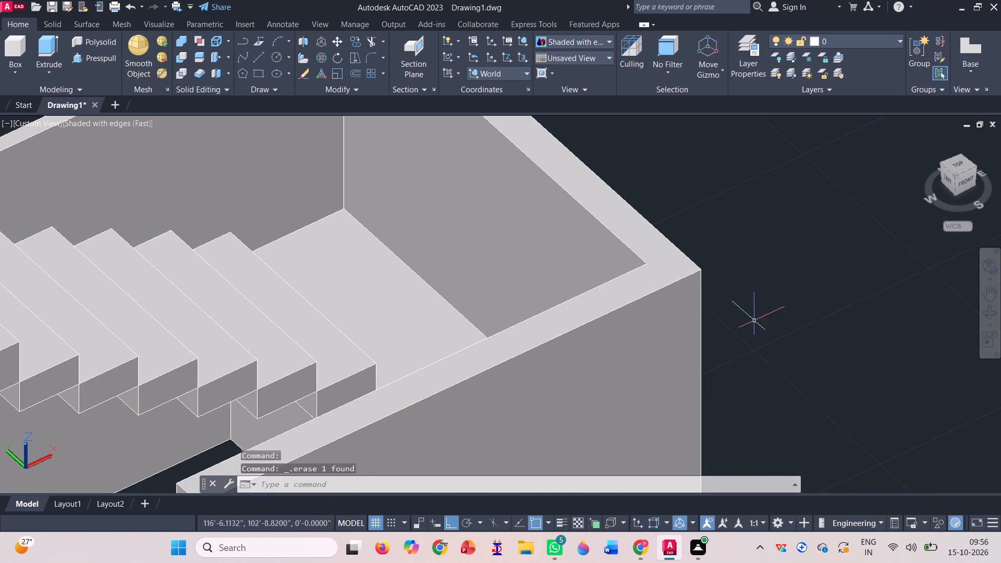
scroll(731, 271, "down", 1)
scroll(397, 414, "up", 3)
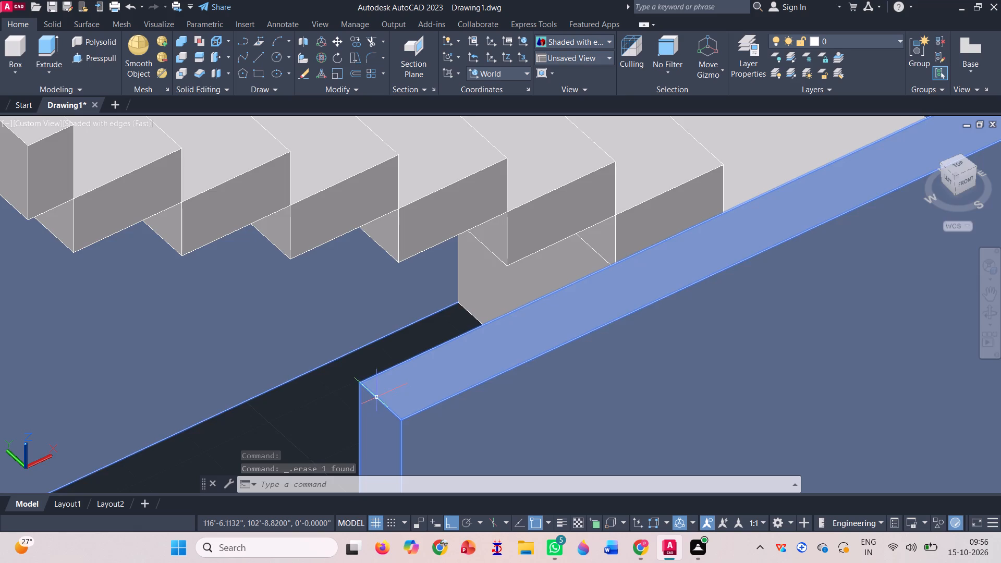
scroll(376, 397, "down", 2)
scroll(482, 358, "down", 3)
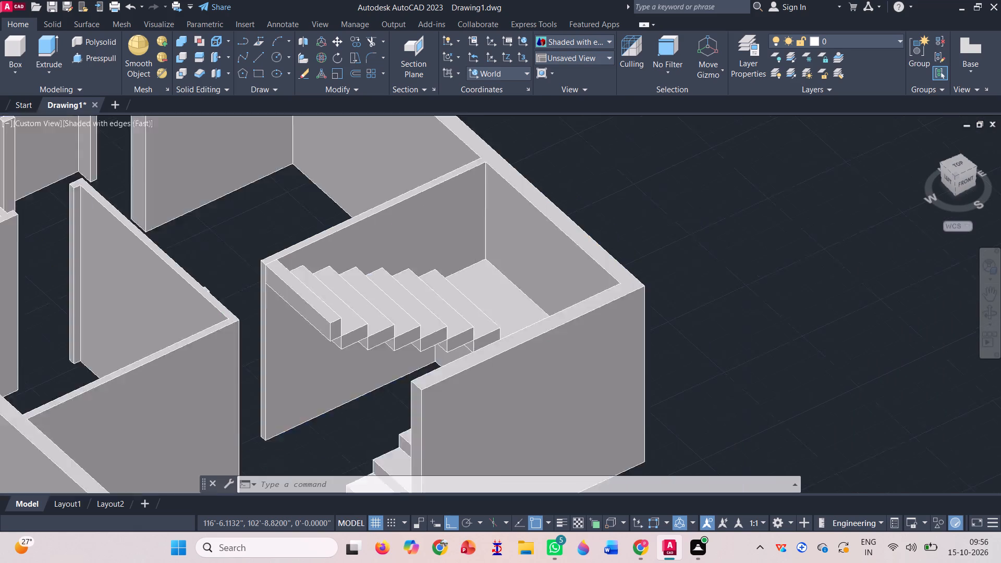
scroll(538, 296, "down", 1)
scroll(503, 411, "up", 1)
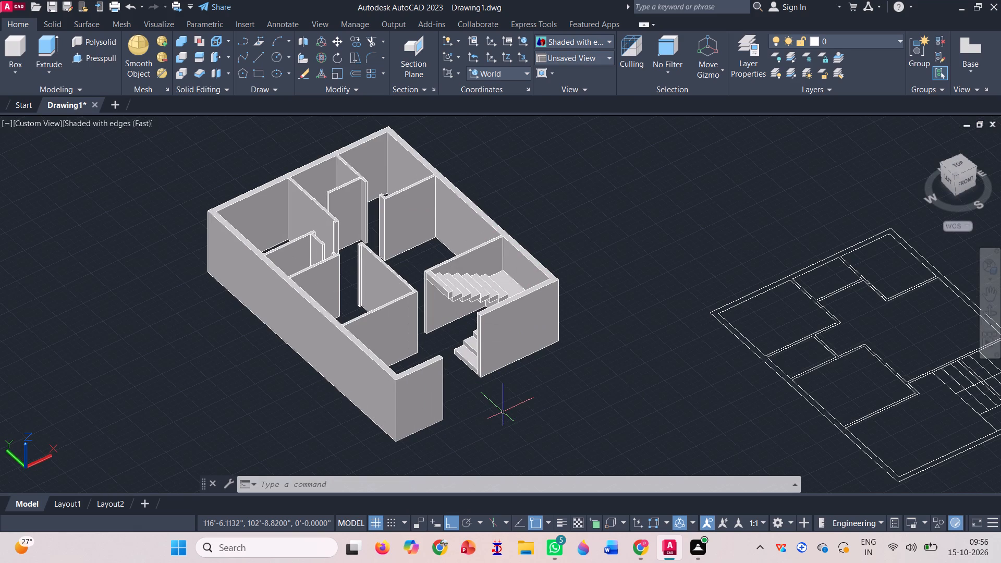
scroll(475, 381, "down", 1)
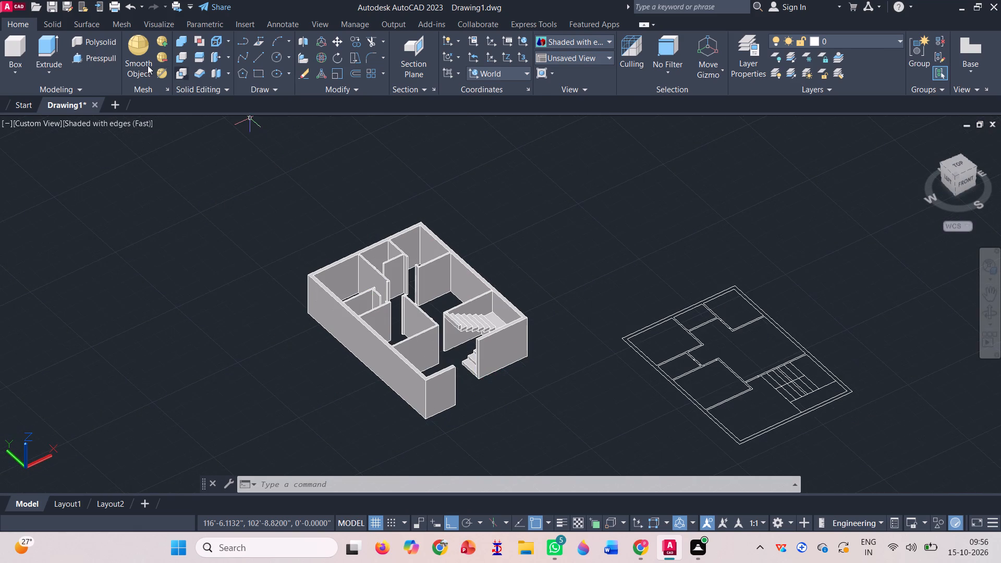
In the Top view, draw a rectangle about 34'-10" by 50'-4" enclosing the 3D house with a margin all round.
left_click(35, 118)
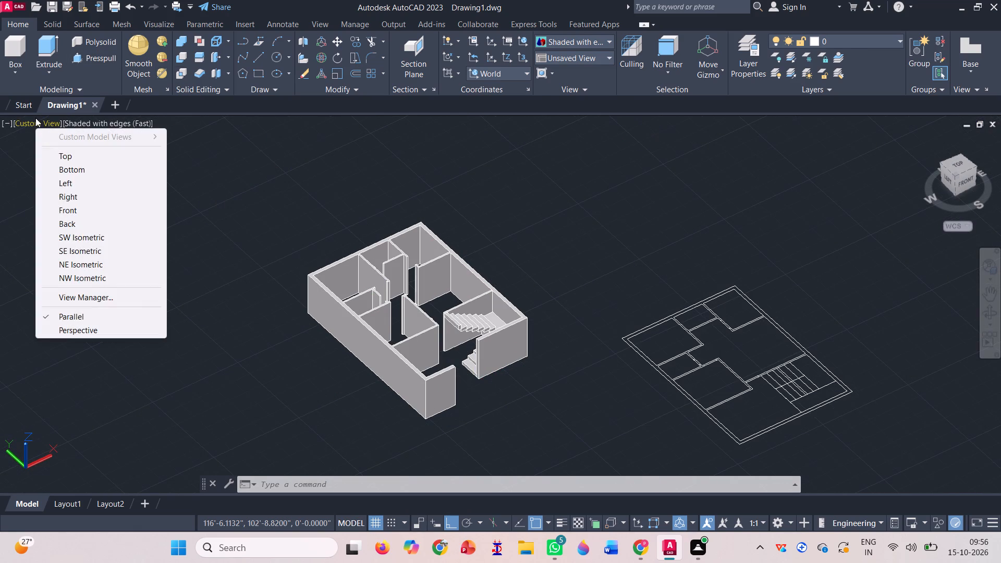
left_click(72, 157)
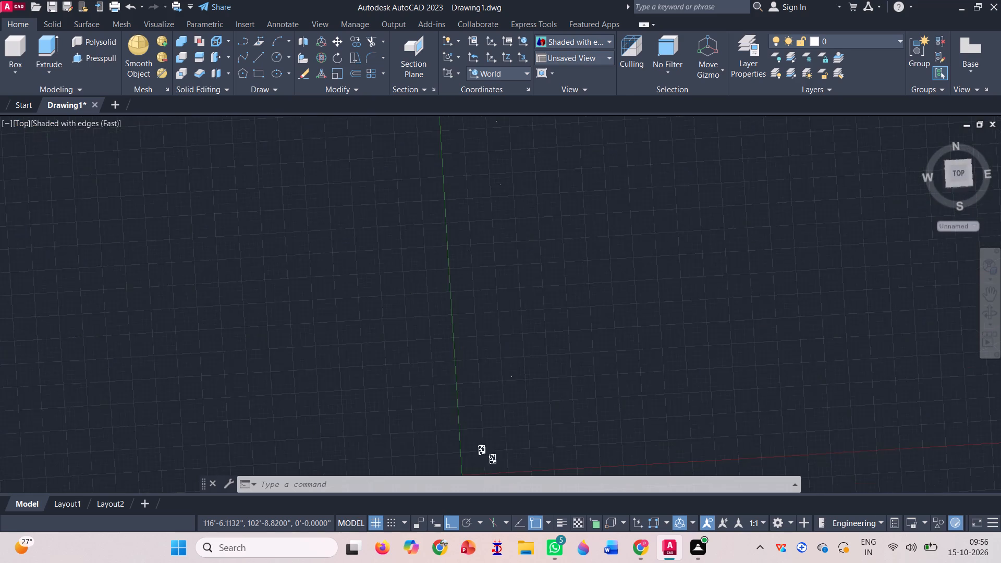
scroll(433, 270, "down", 1)
scroll(452, 410, "up", 2)
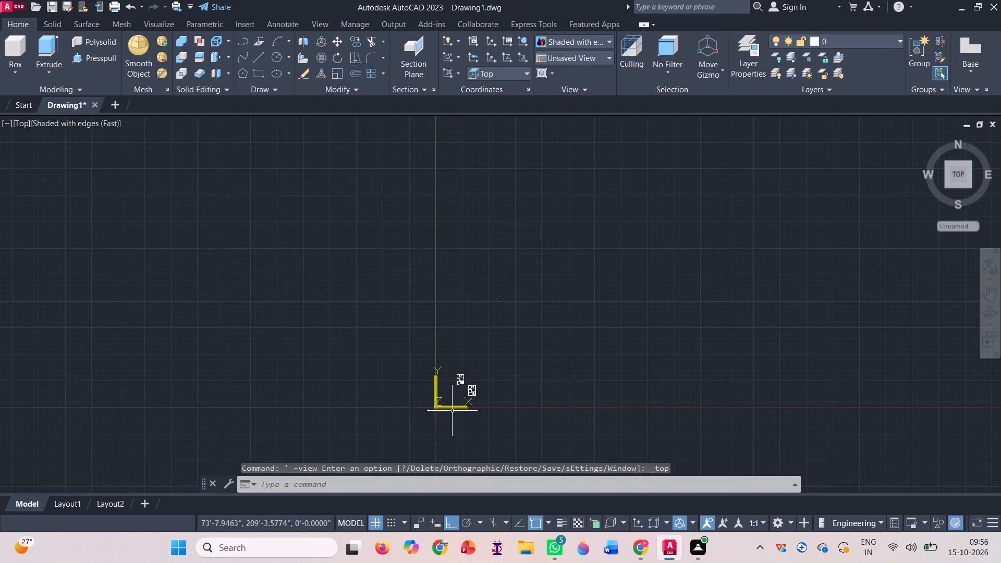
scroll(458, 399, "up", 7)
scroll(515, 165, "up", 1)
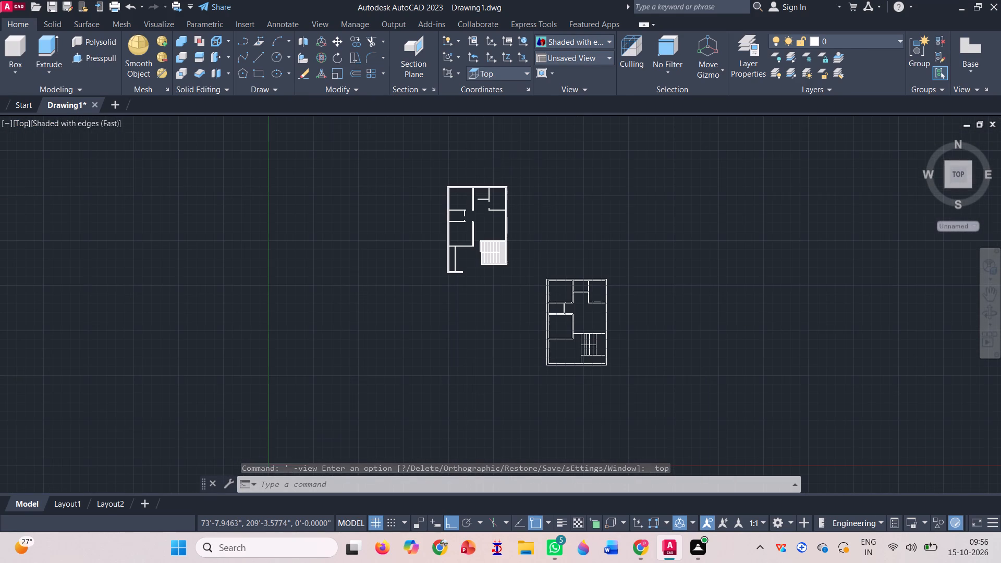
left_click(262, 67)
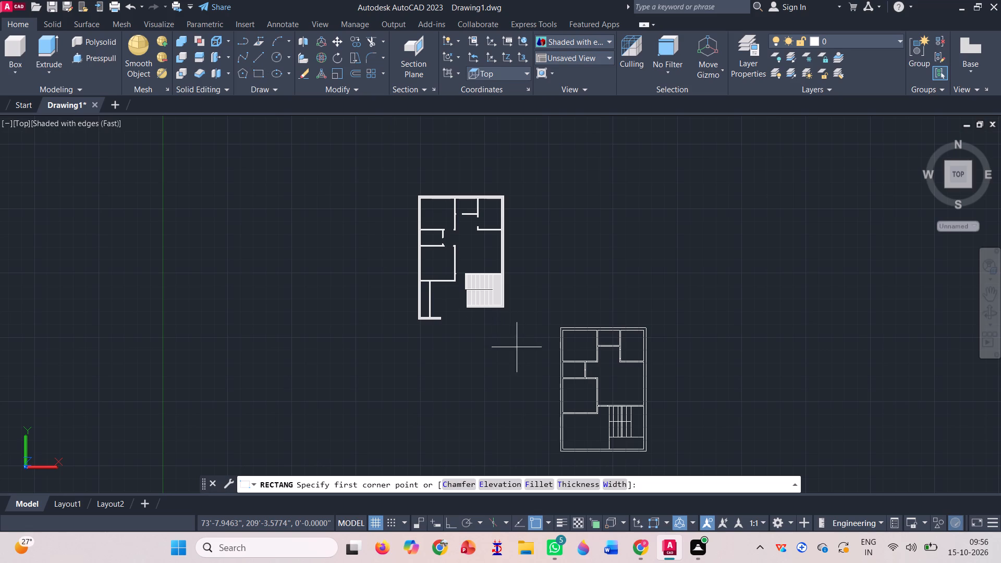
left_click(411, 332)
left_click(519, 177)
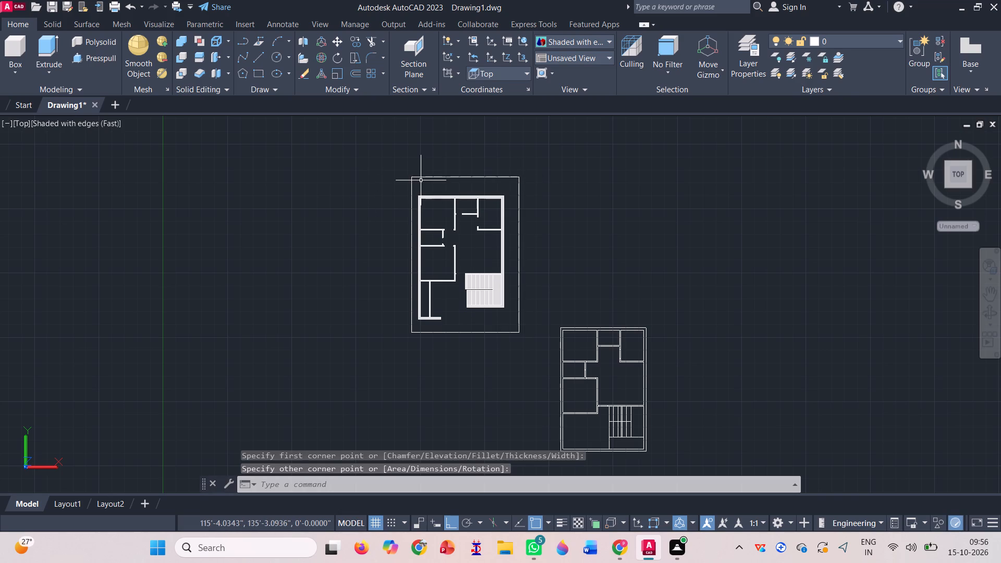
Move the enclosing rectangle about 1'-6" in the negative X direction to even out its side margins around the house.
left_click(354, 38)
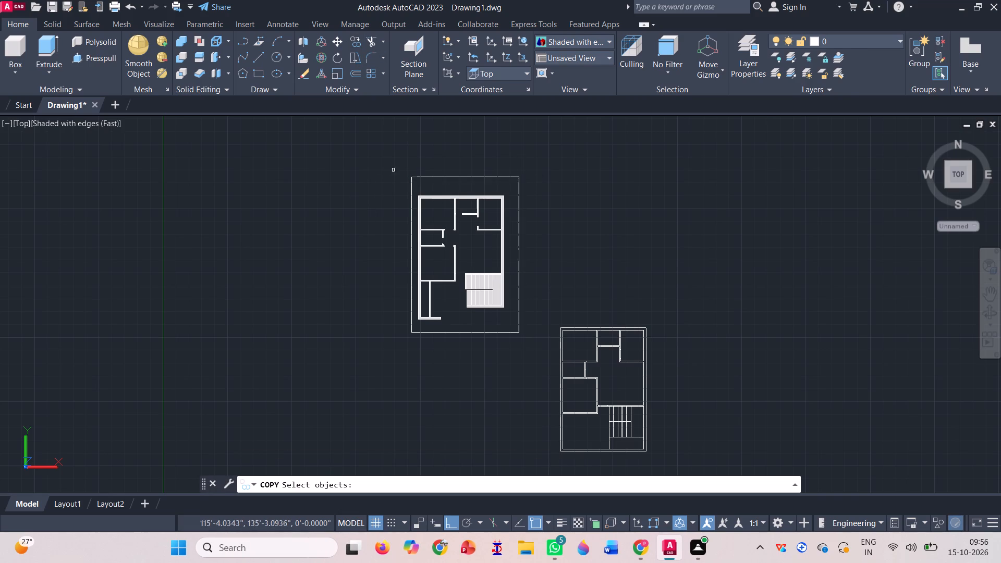
left_click(333, 38)
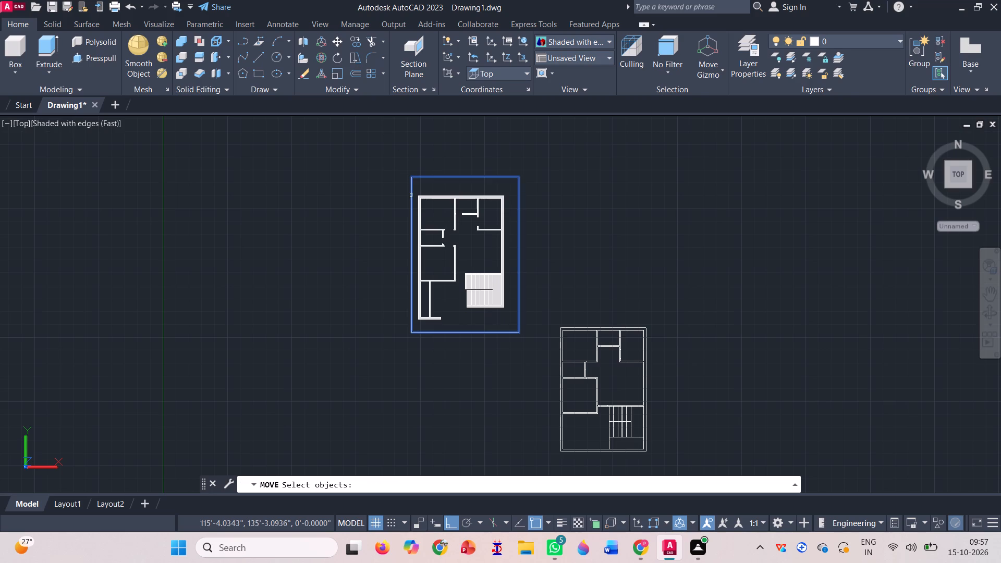
left_click(409, 192)
key("space")
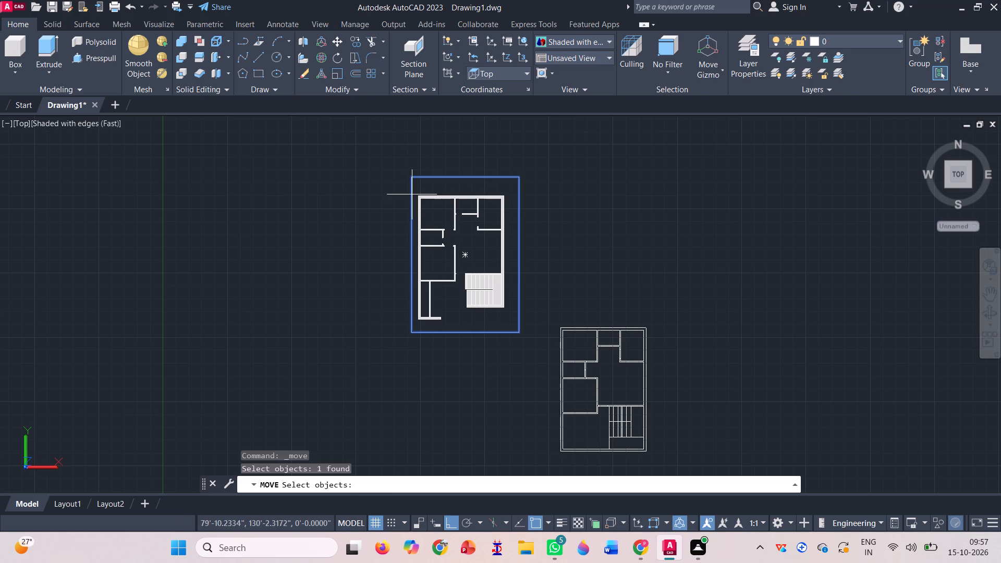
left_click(412, 194)
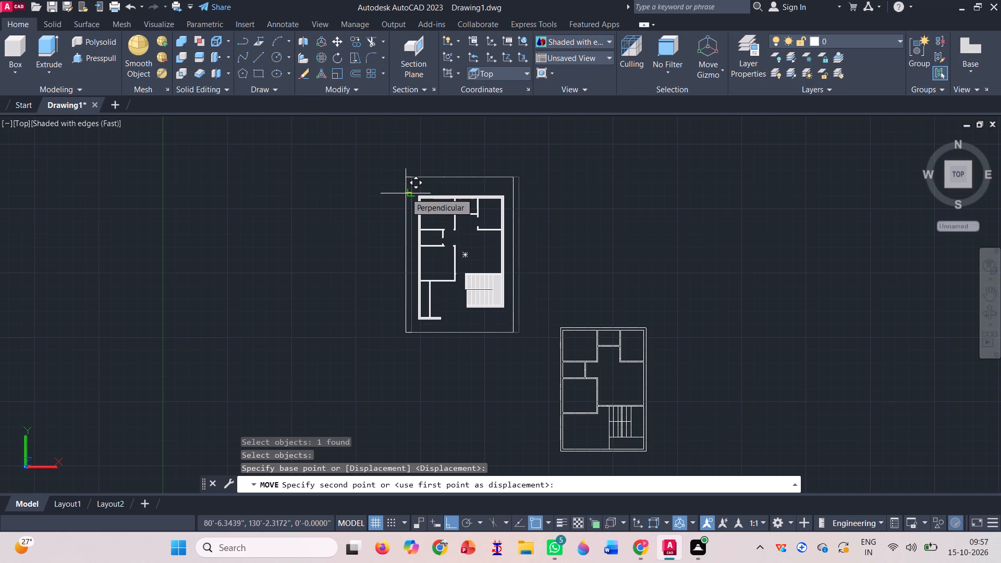
scroll(406, 192, "up", 3)
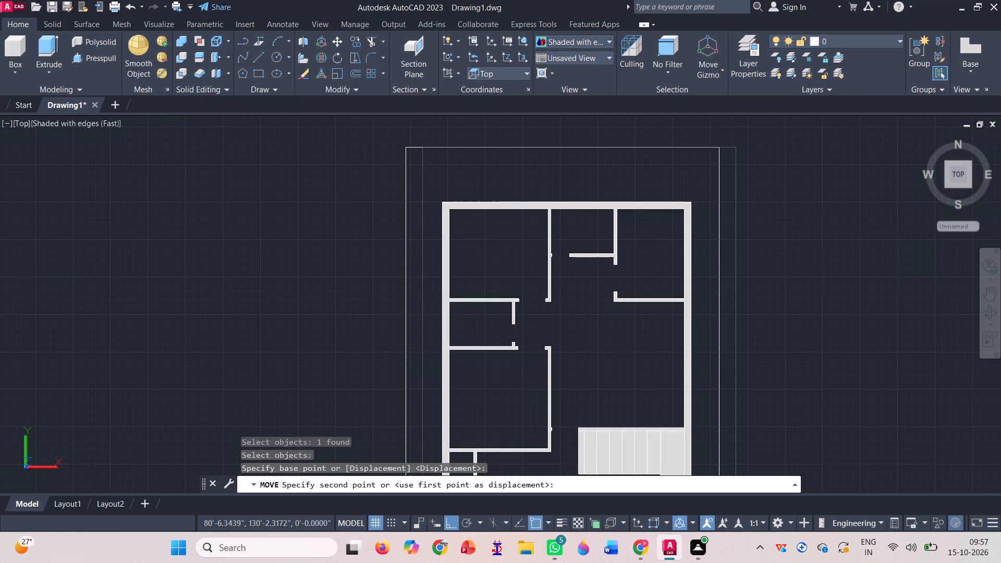
left_click(409, 194)
Offset the enclosing rectangle outward by 9" to form a double boundary around the house.
scroll(409, 194, "down", 2)
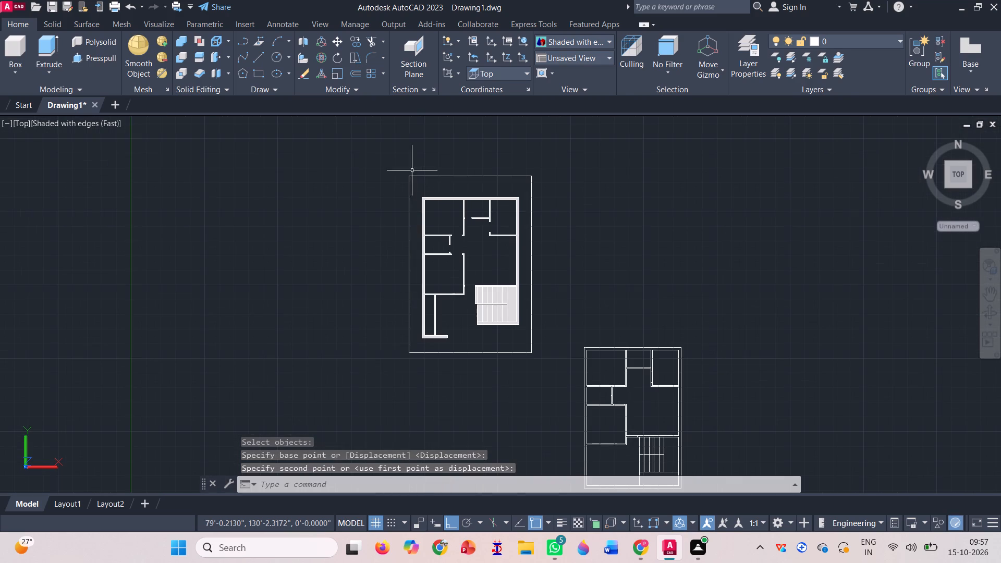
left_click(355, 70)
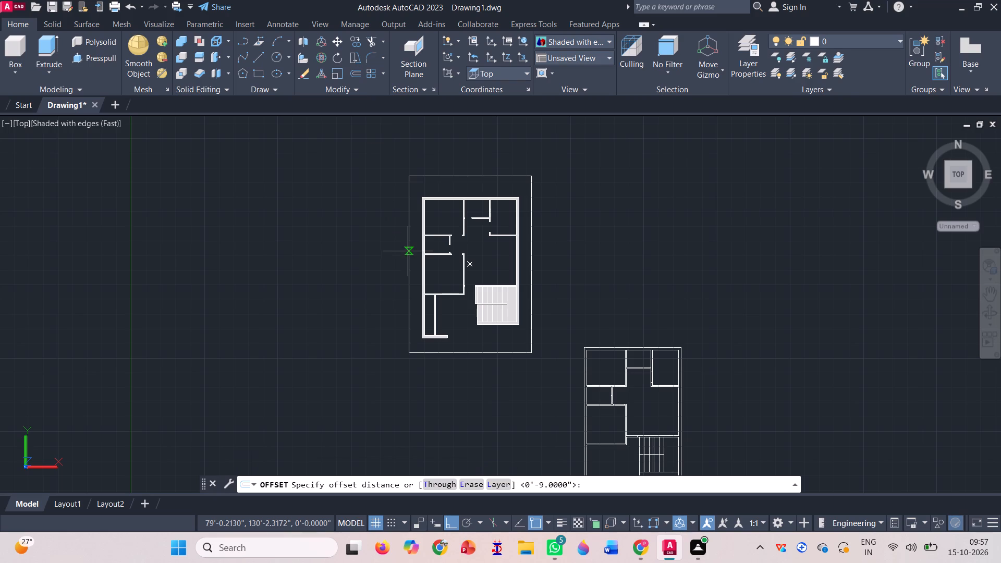
key("space")
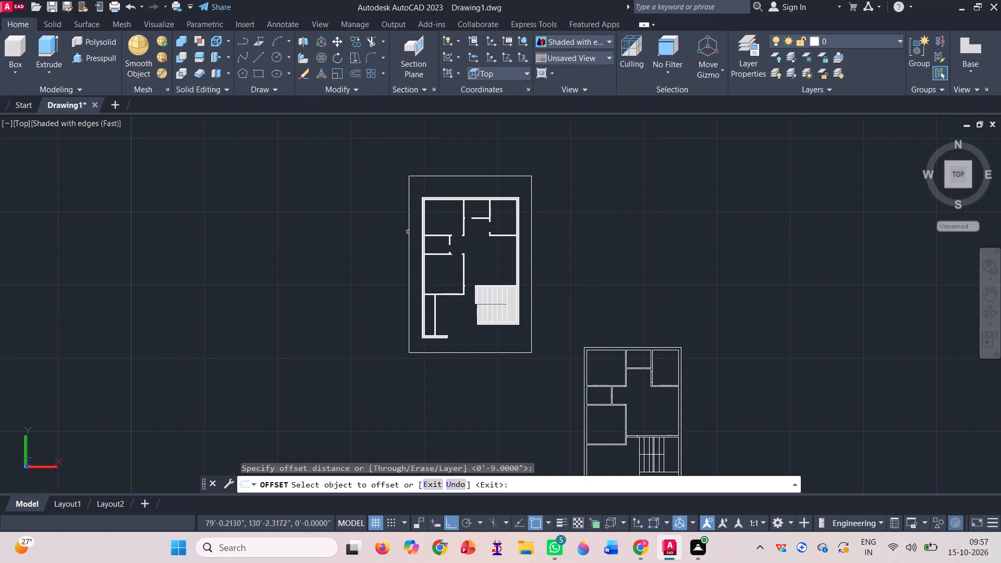
left_click(410, 234)
left_click(361, 189)
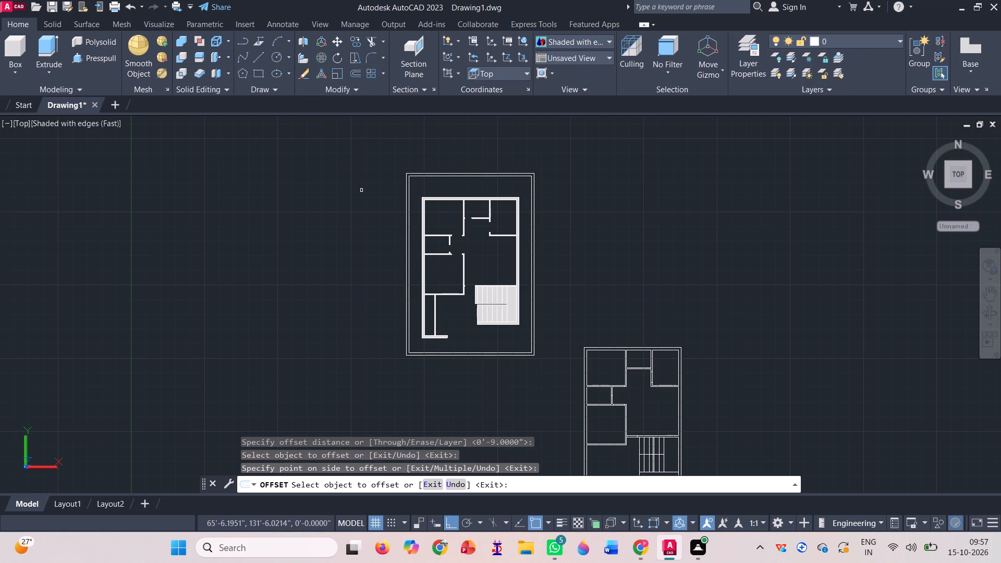
key("space")
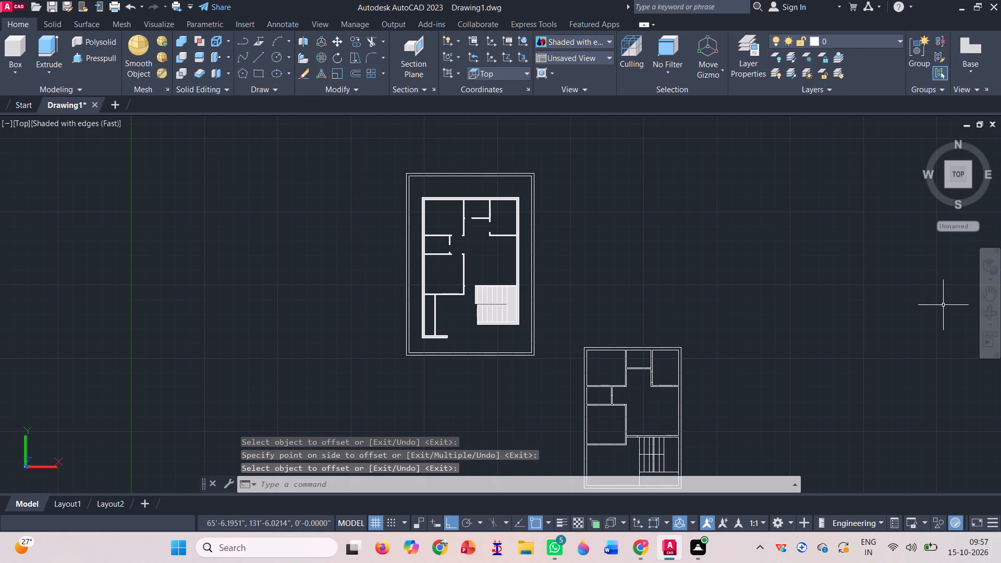
Presspull the outer boundary rectangle at the base of the 3D house upward by 5'.
left_click(983, 315)
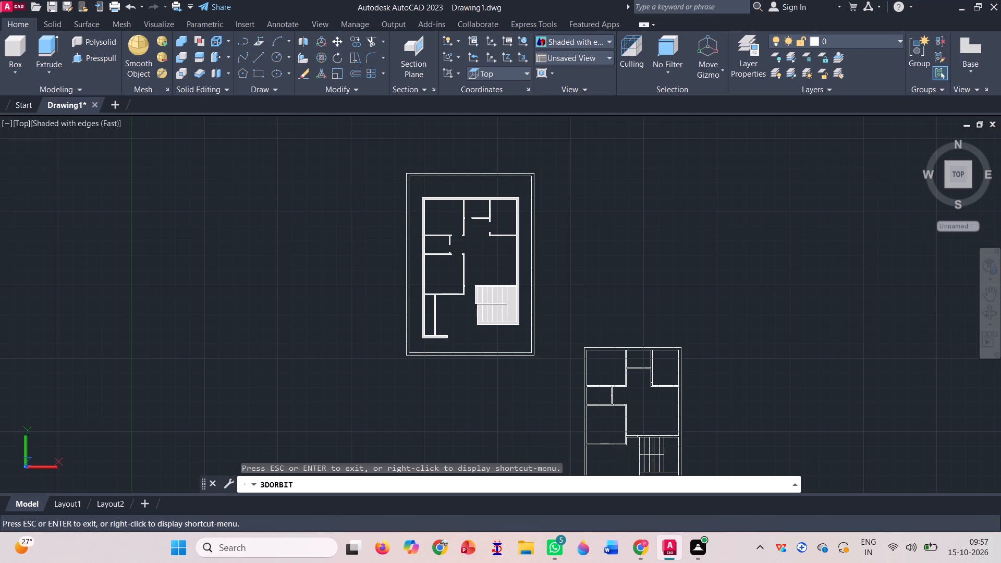
left_click_drag(734, 388, 770, 279)
scroll(343, 406, "up", 2)
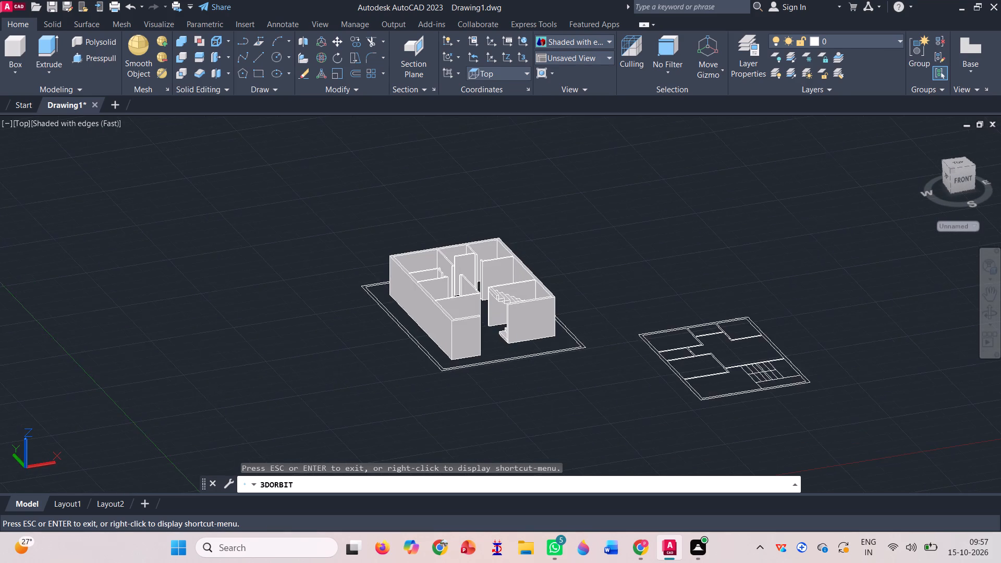
scroll(339, 268, "up", 4)
key("Escape")
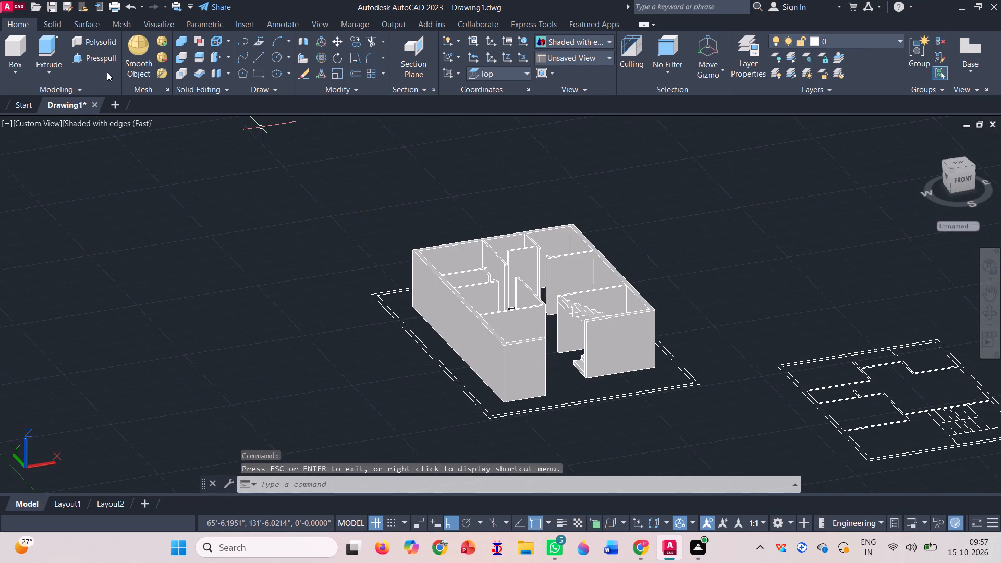
left_click(90, 53)
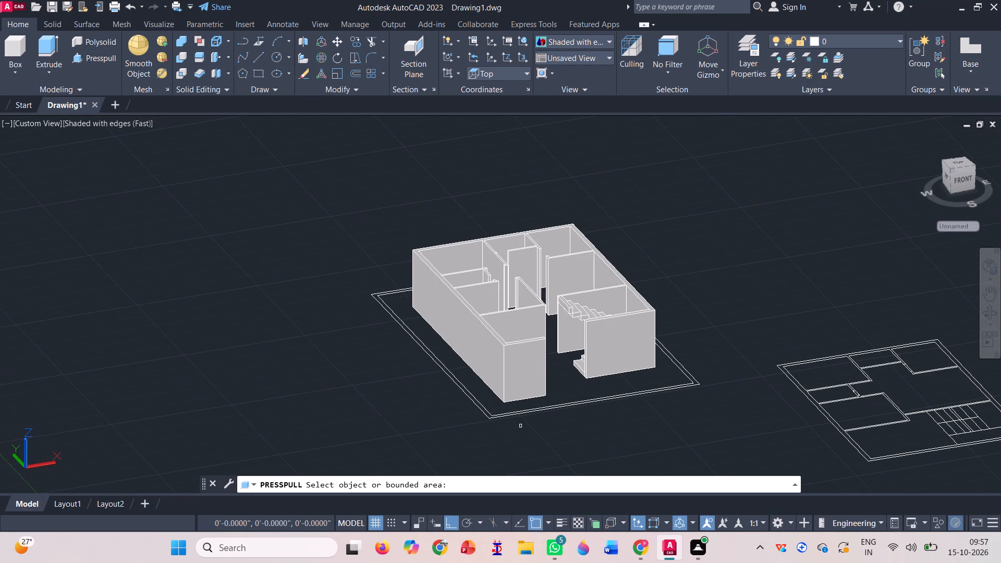
scroll(521, 425, "up", 3)
left_click(424, 399)
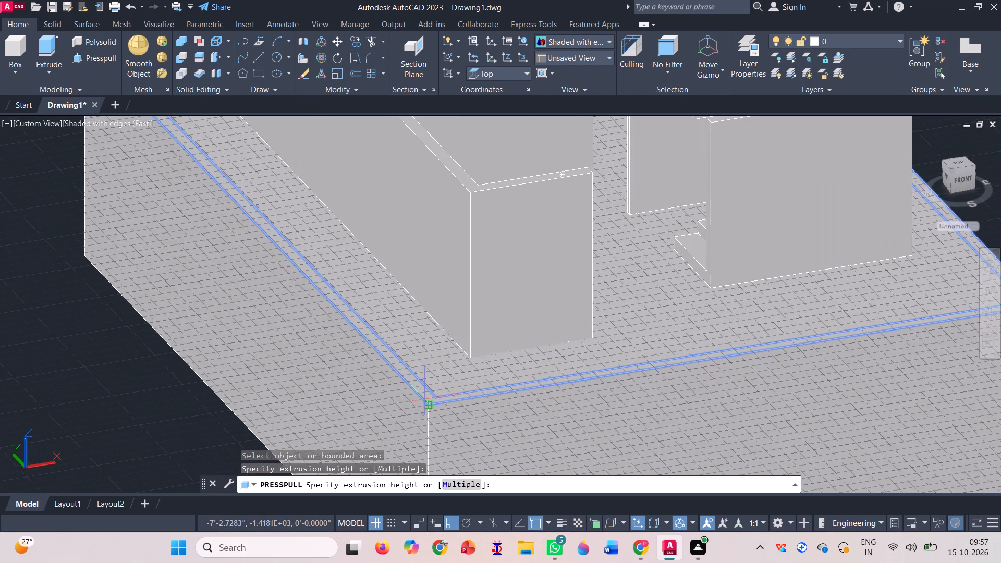
scroll(424, 399, "down", 3)
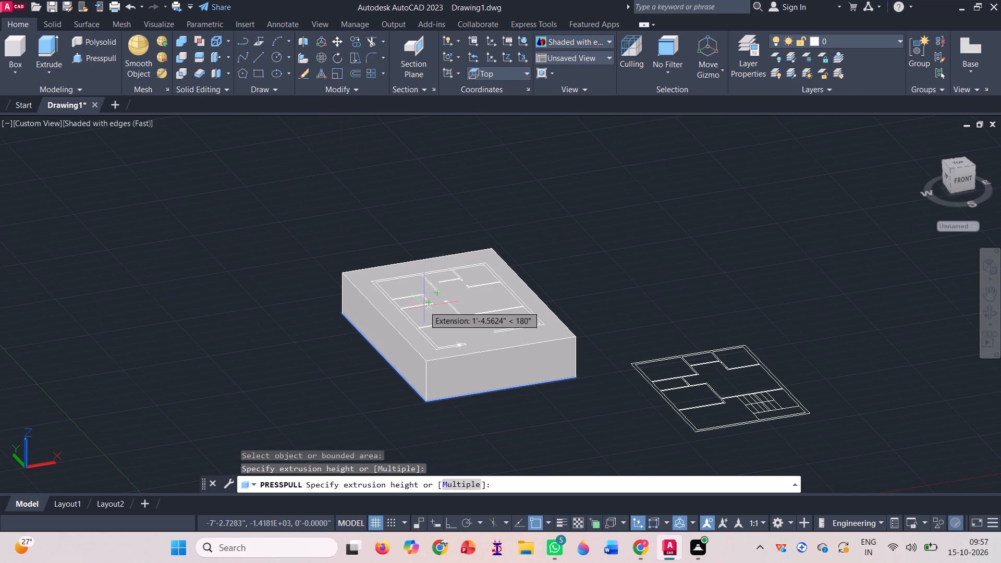
type("5'")
key("Return")
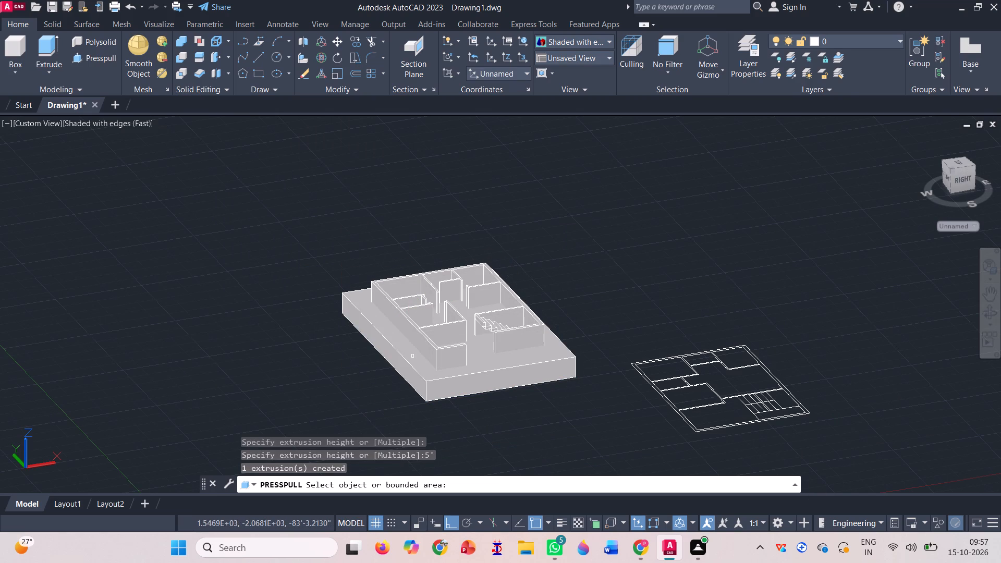
From underneath the model, Presspull the area inside the inner boundary rectangle by 5'.
scroll(406, 344, "up", 6)
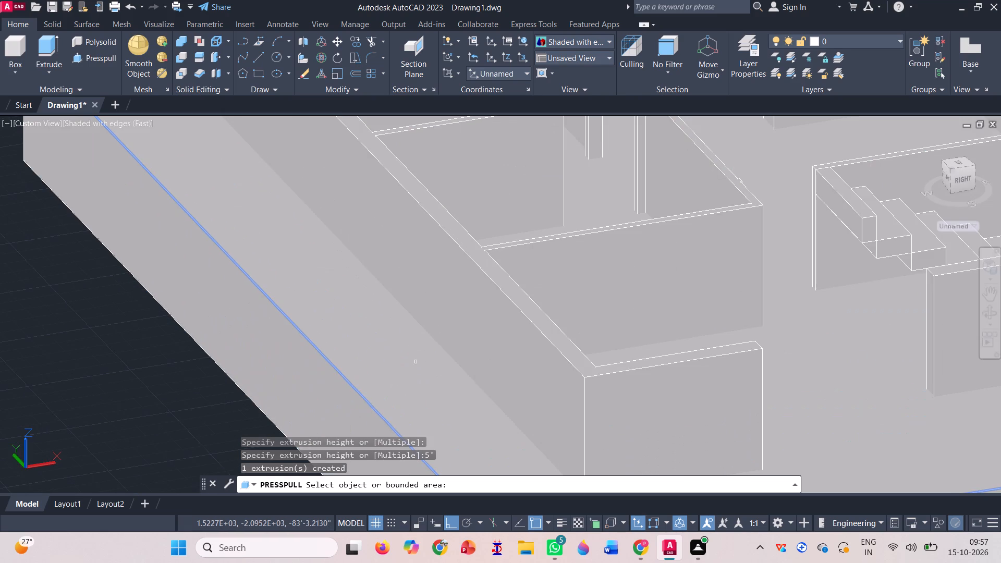
scroll(416, 363, "down", 3)
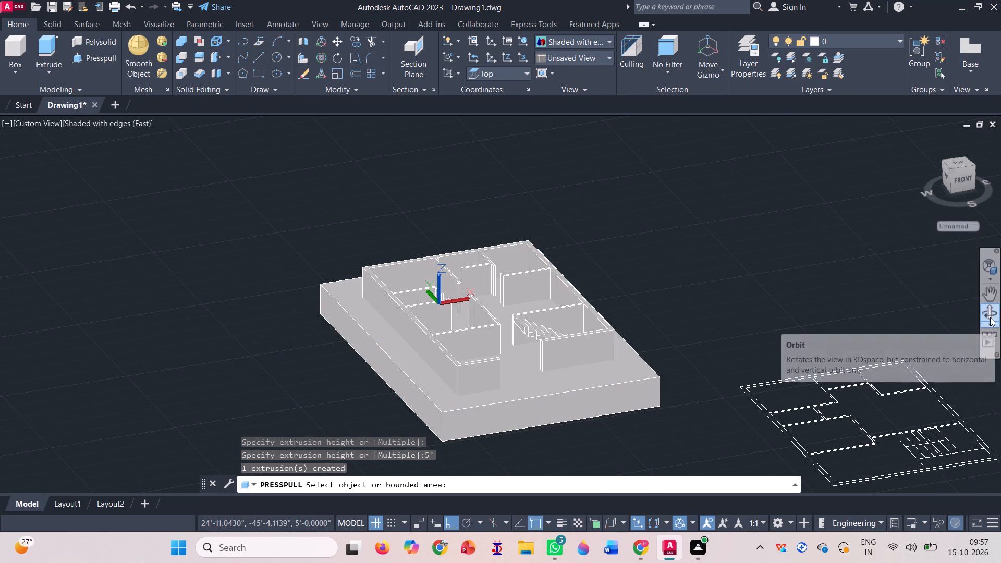
left_click(990, 309)
left_click_drag(547, 440, 588, 395)
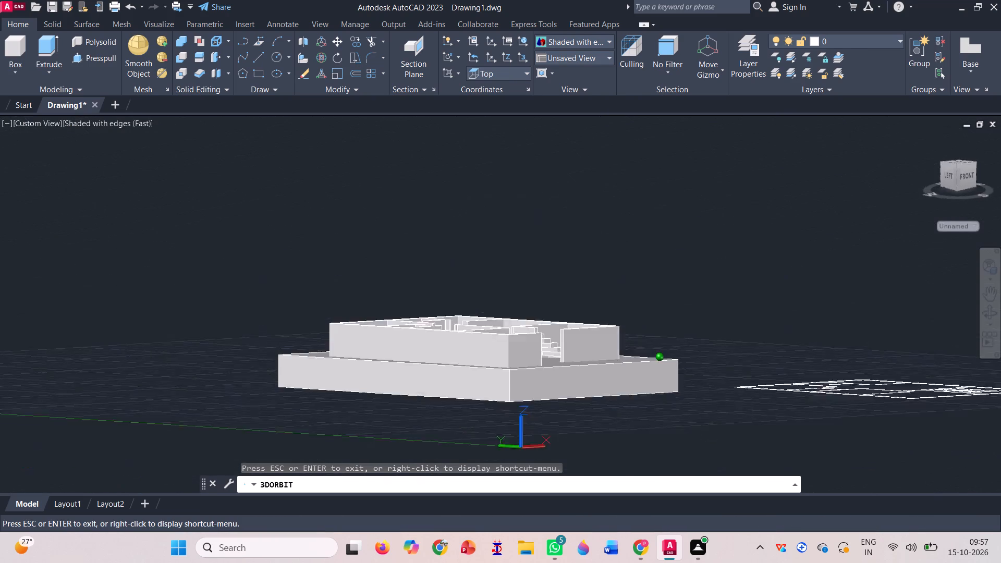
left_click_drag(588, 395, 575, 366)
scroll(564, 359, "up", 2)
key("Escape")
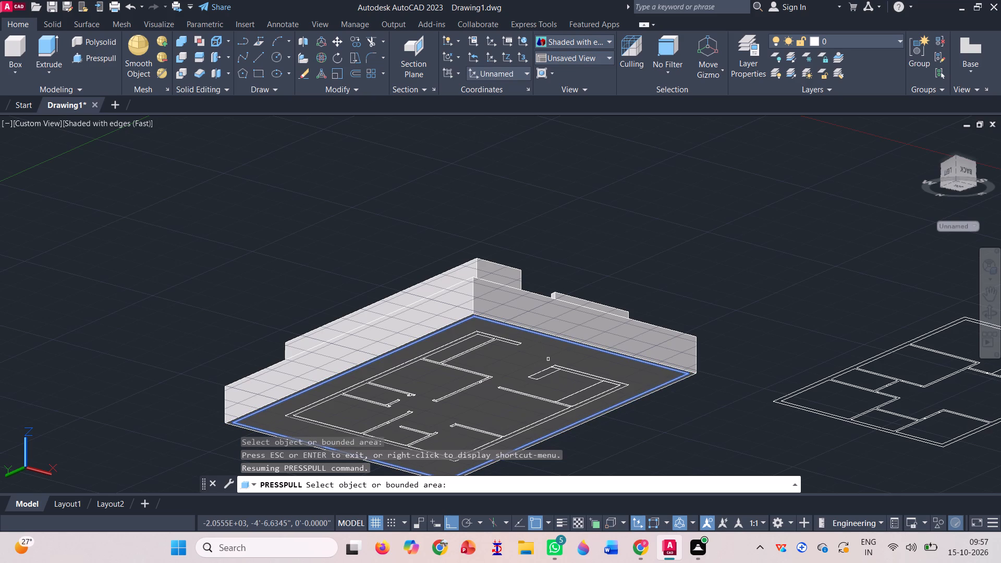
left_click(548, 359)
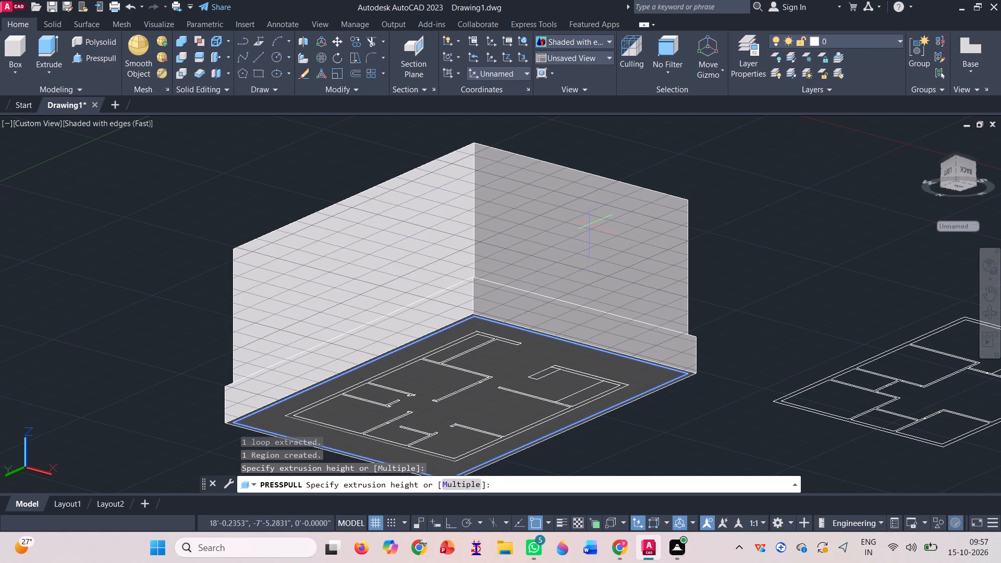
type("5'")
key("Return")
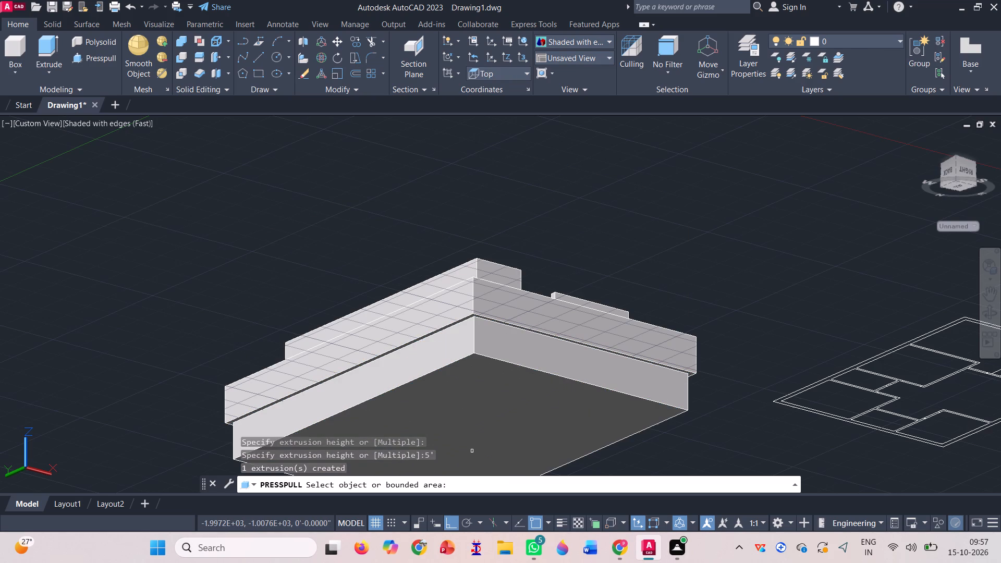
Presspull the underside of the new inner block by -10' to hollow out the boundary solid.
left_click(498, 390)
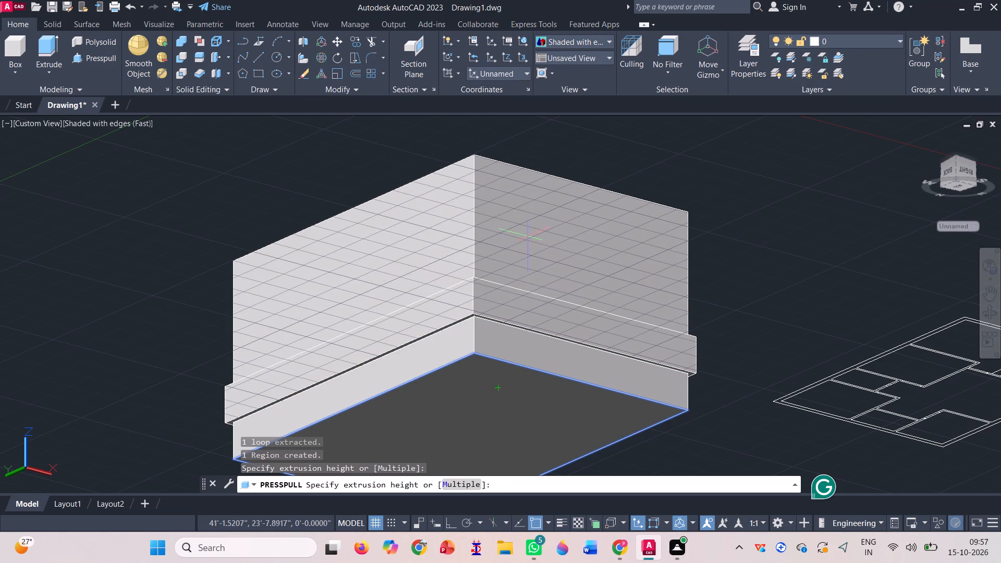
type("-10'")
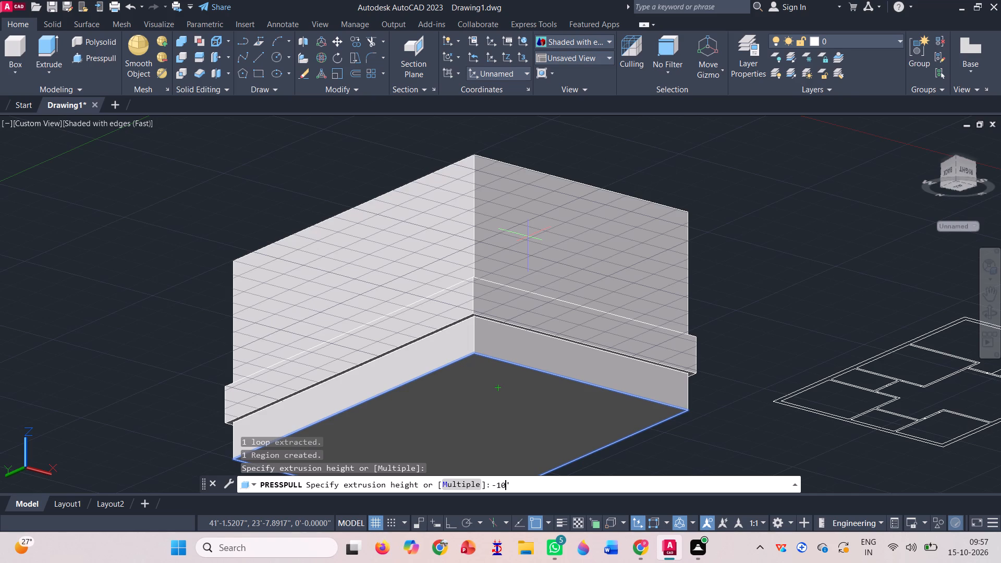
key("Return")
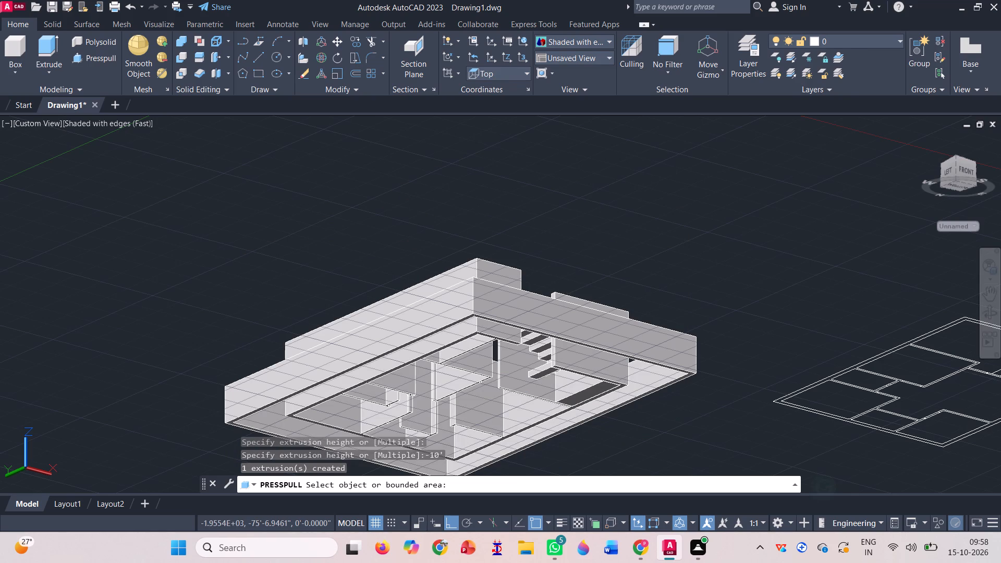
Examine the boundary wall, the house walls and the staircase from above.
left_click(991, 312)
left_click_drag(716, 251, 680, 365)
scroll(503, 297, "down", 2)
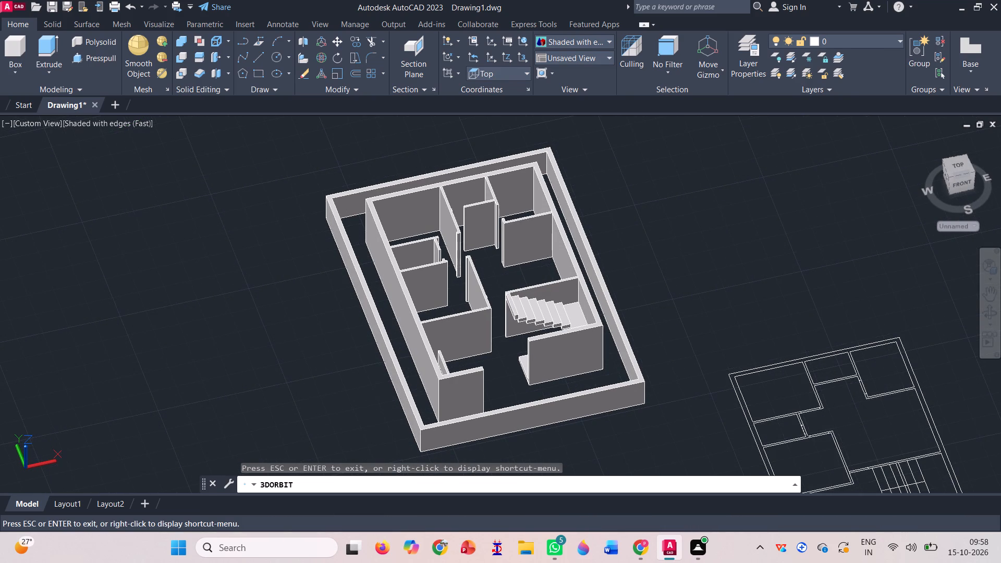
left_click_drag(605, 373, 619, 392)
scroll(445, 406, "up", 1)
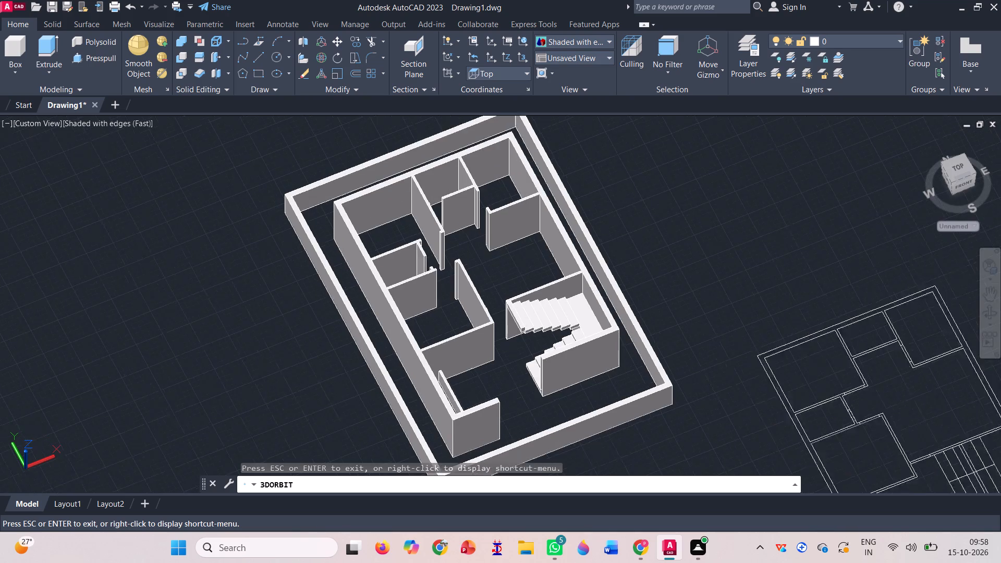
scroll(445, 406, "up", 6)
scroll(460, 384, "down", 4)
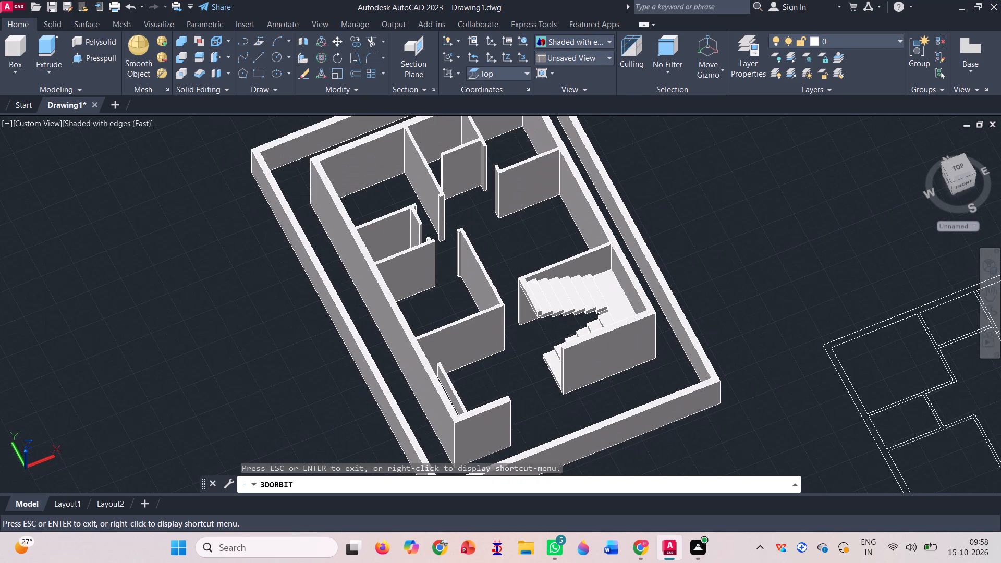
scroll(460, 384, "down", 2)
key("Escape")
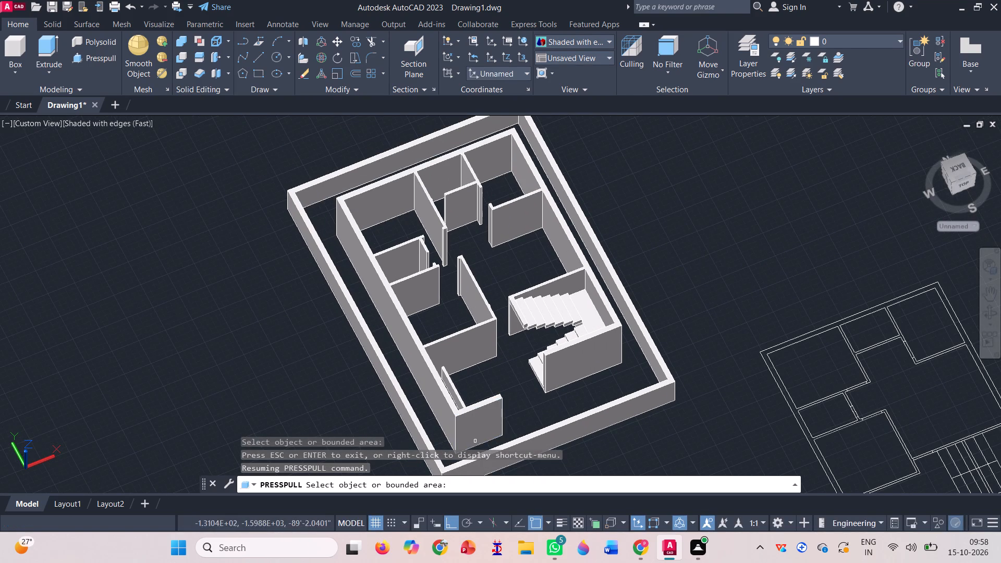
Draw a 9" line across the outer side wall's top, in line with the front face of the foremost full cross wall.
scroll(490, 411, "up", 3)
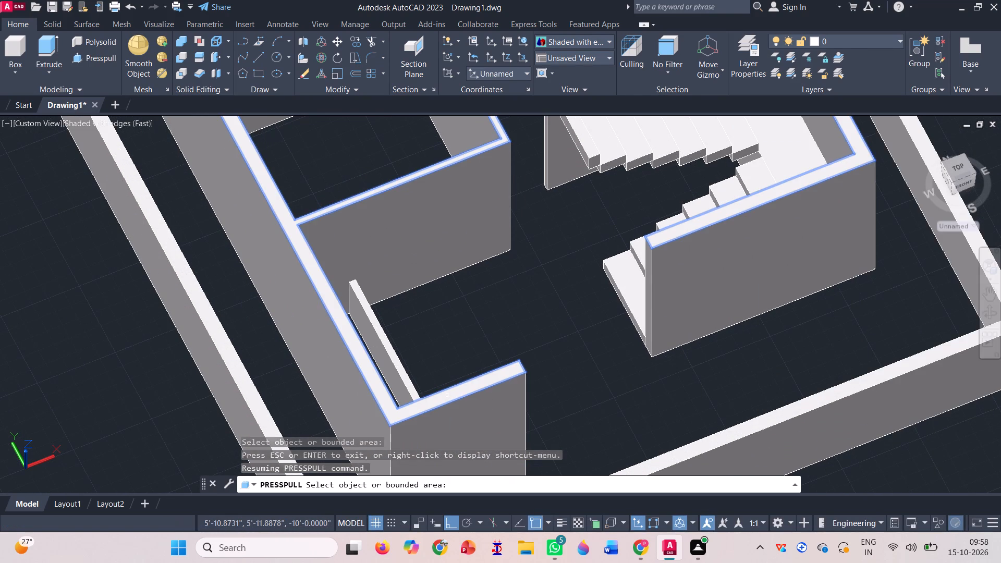
scroll(445, 366, "down", 2)
left_click(259, 53)
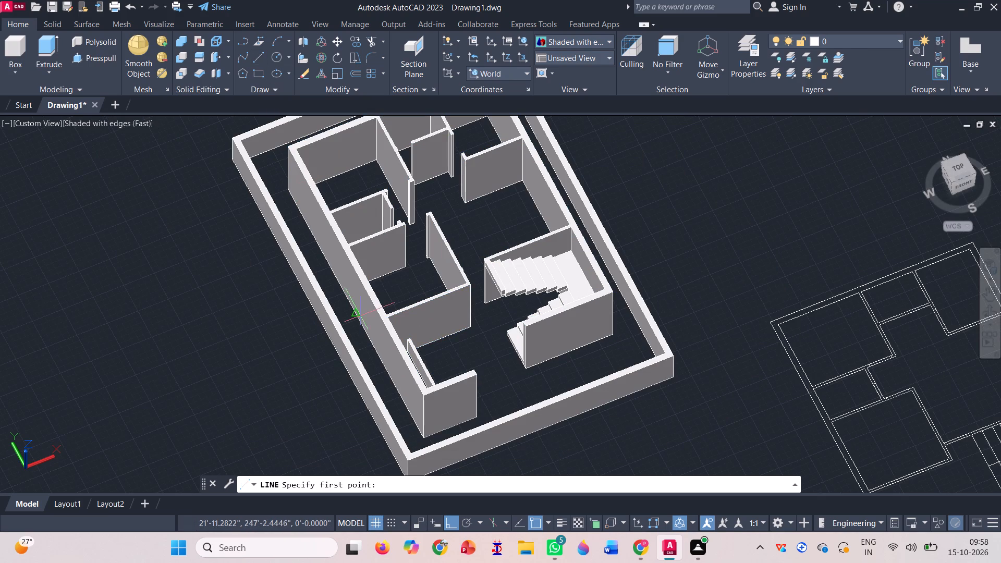
scroll(430, 397, "up", 3)
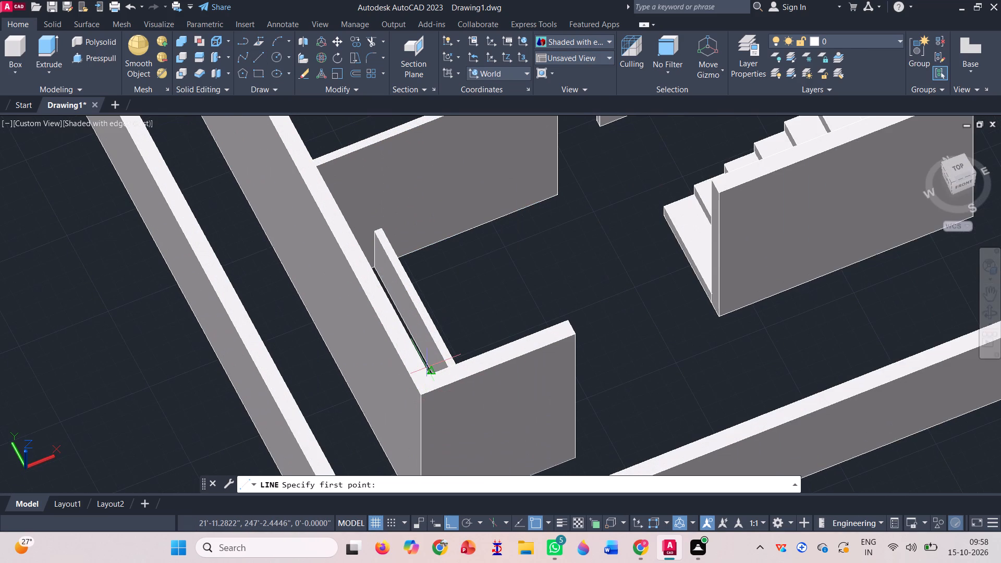
scroll(426, 367, "down", 1)
scroll(334, 234, "up", 3)
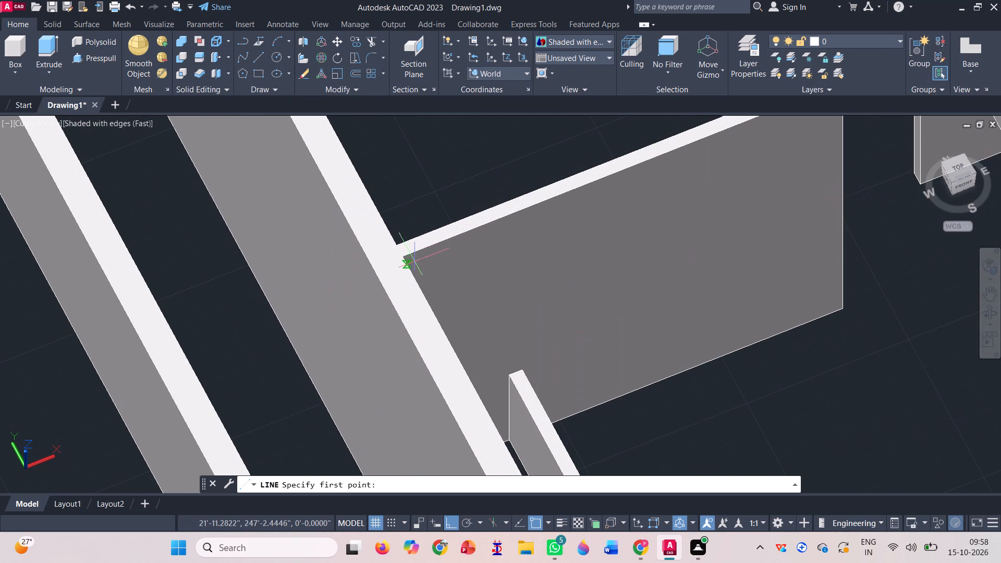
left_click(404, 253)
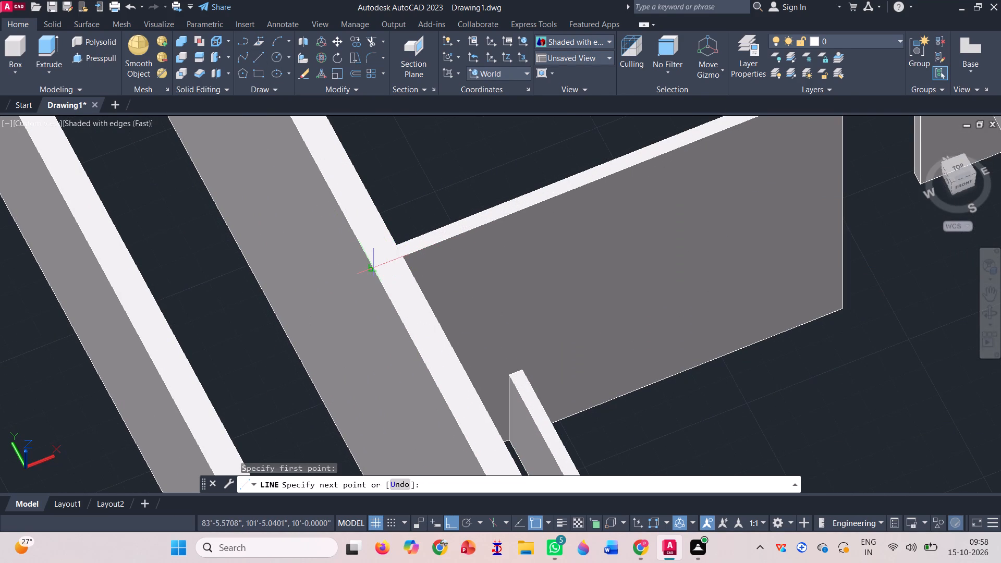
left_click(373, 270)
key("space")
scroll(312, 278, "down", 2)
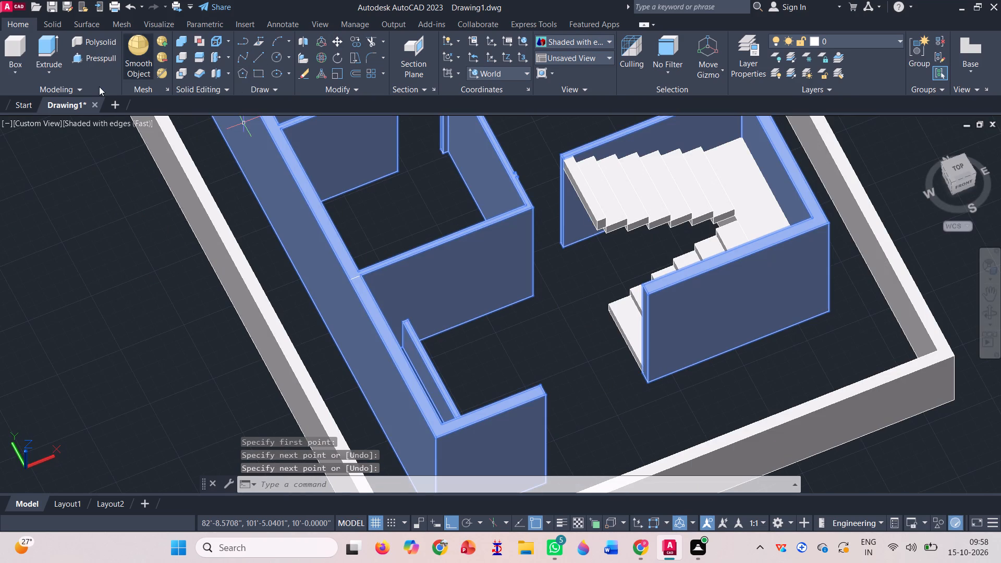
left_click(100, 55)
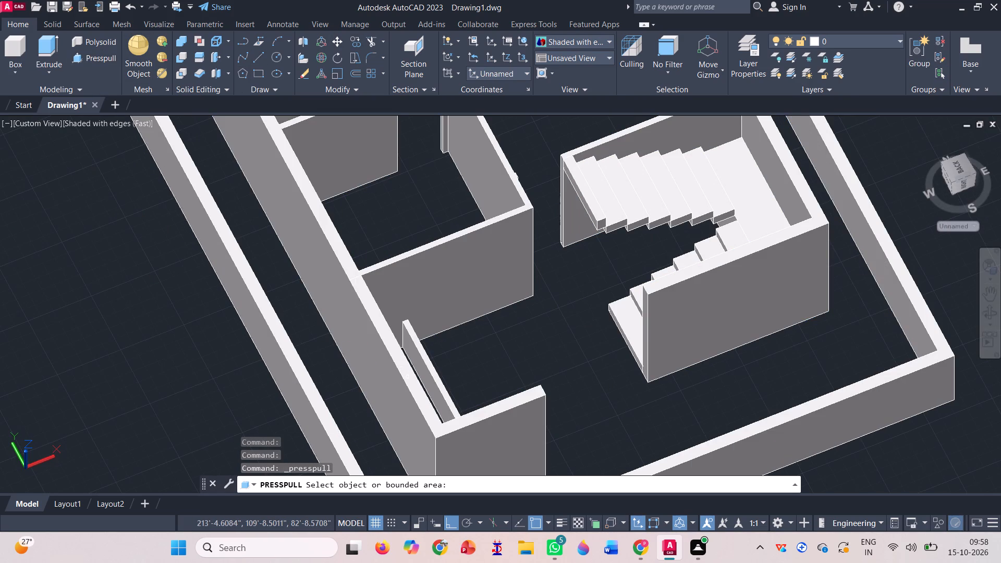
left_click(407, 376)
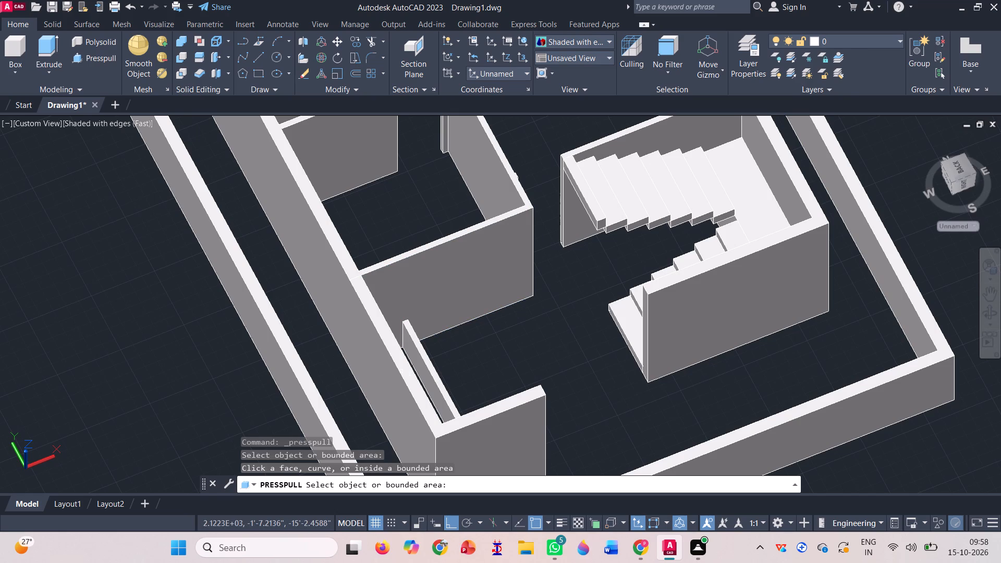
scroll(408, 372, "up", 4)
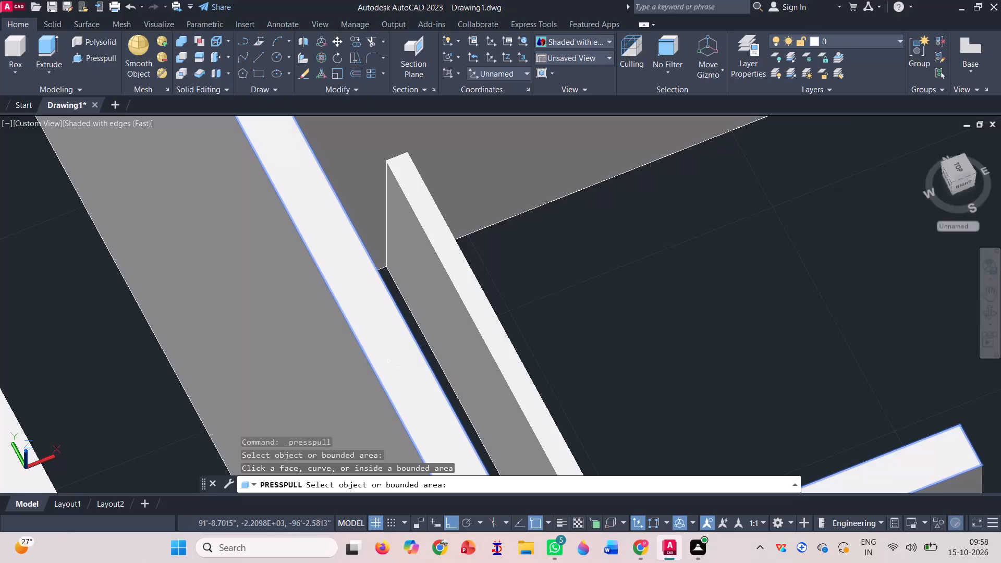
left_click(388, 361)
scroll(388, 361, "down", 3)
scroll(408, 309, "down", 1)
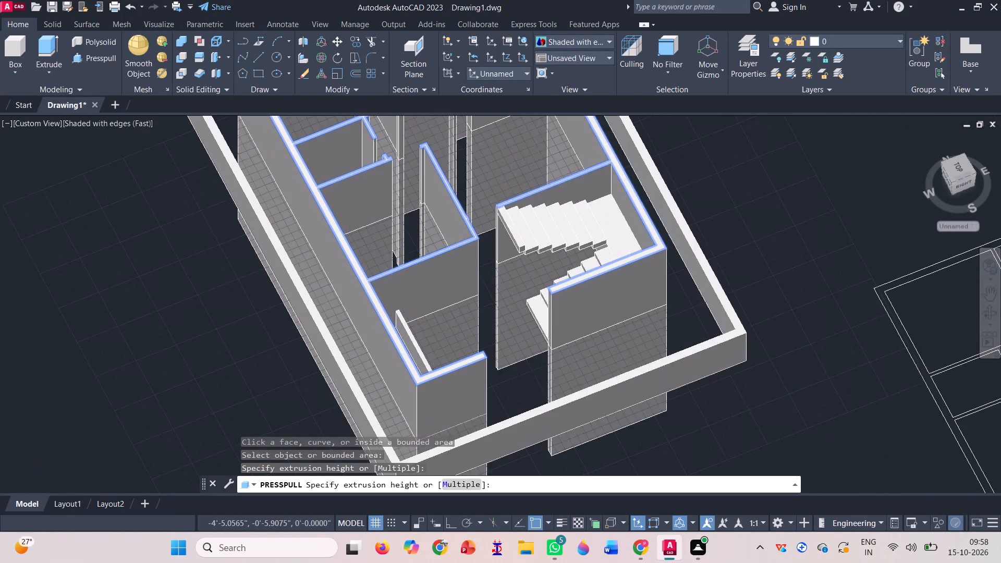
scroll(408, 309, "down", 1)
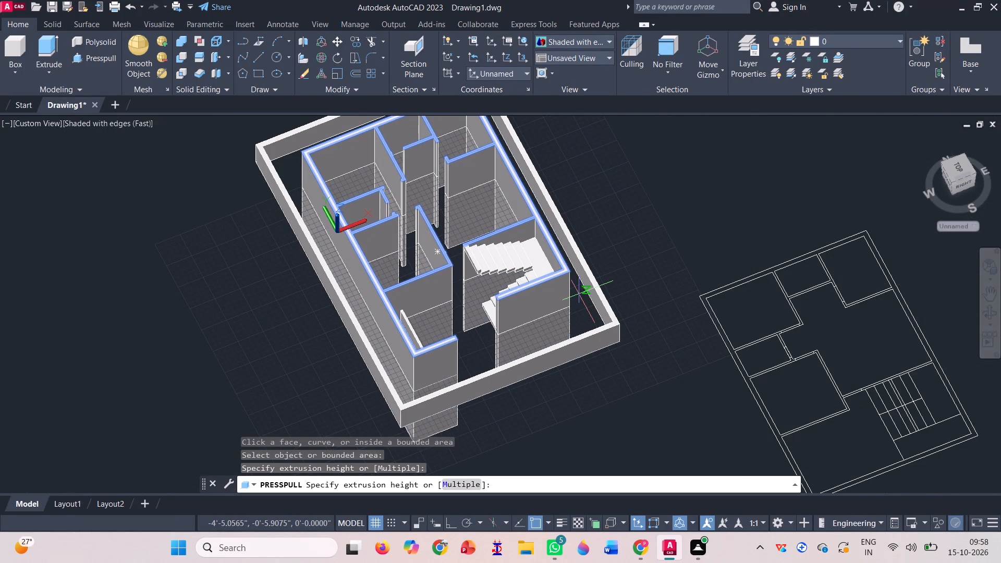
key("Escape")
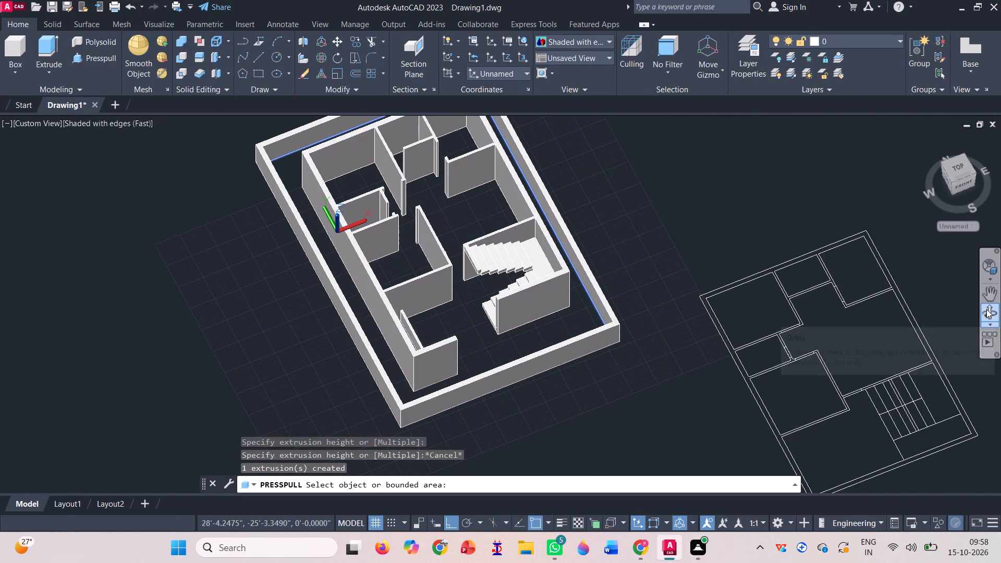
Presspull the L-shaped front section of the house wall's top down to the top corner of the low inner wall.
left_click(986, 309)
left_click_drag(536, 420, 603, 381)
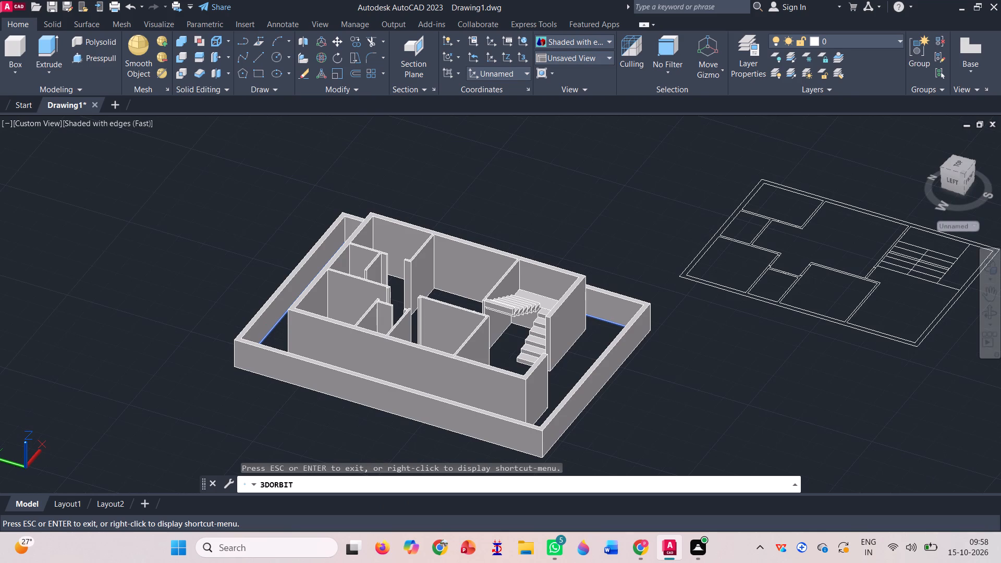
scroll(381, 375, "up", 4)
scroll(459, 359, "up", 12)
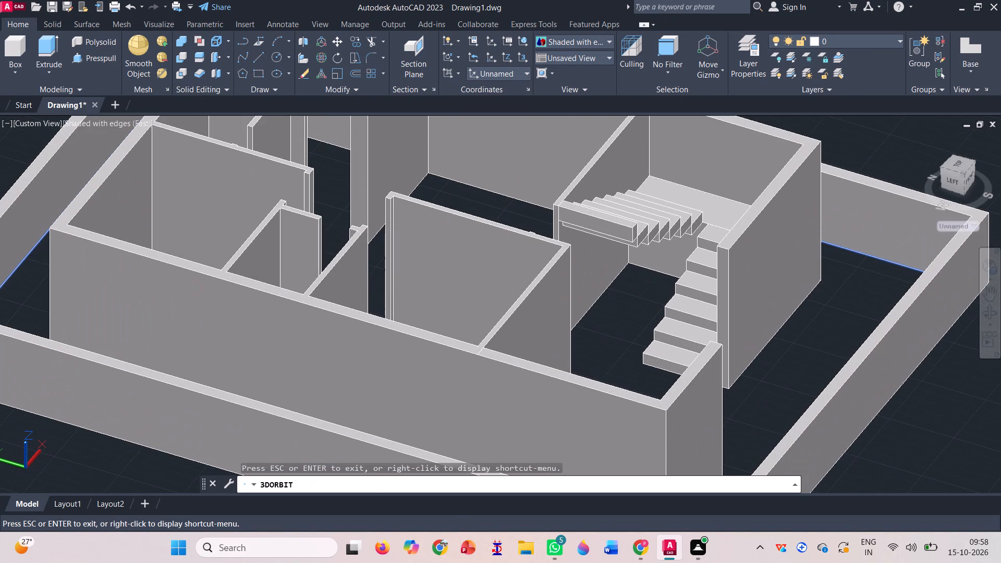
key("Escape")
scroll(500, 352, "up", 3)
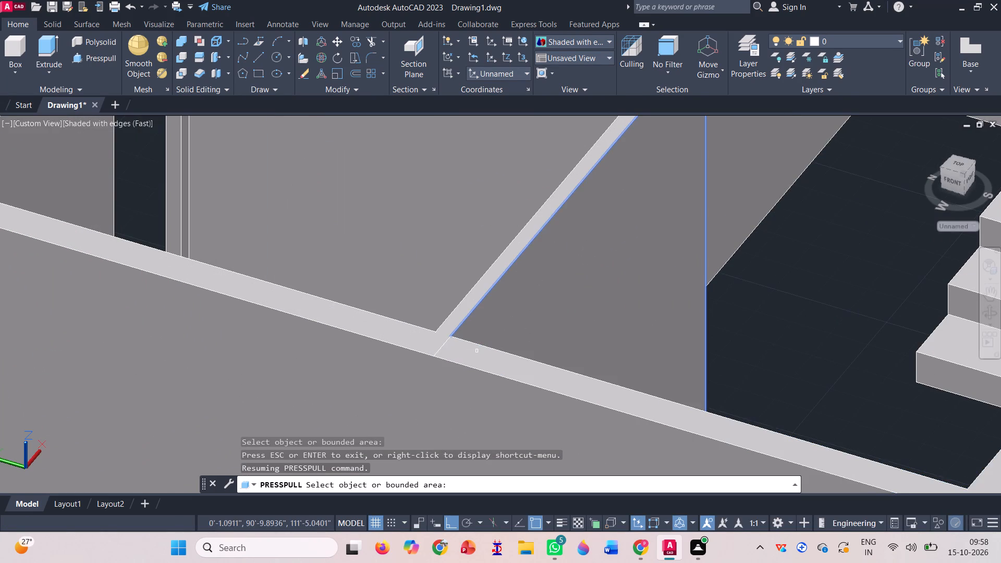
left_click(483, 363)
scroll(478, 350, "down", 2)
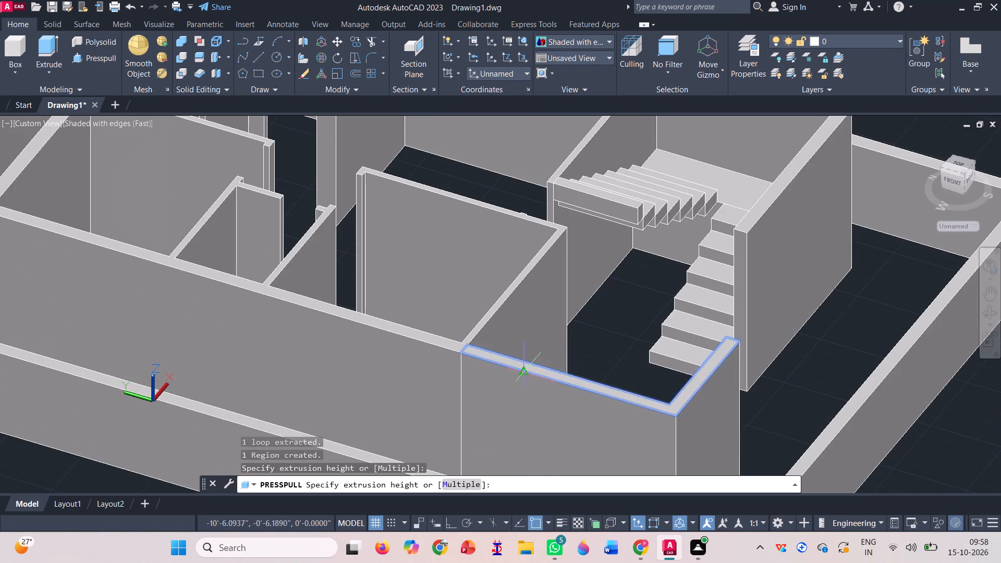
scroll(534, 339, "down", 1)
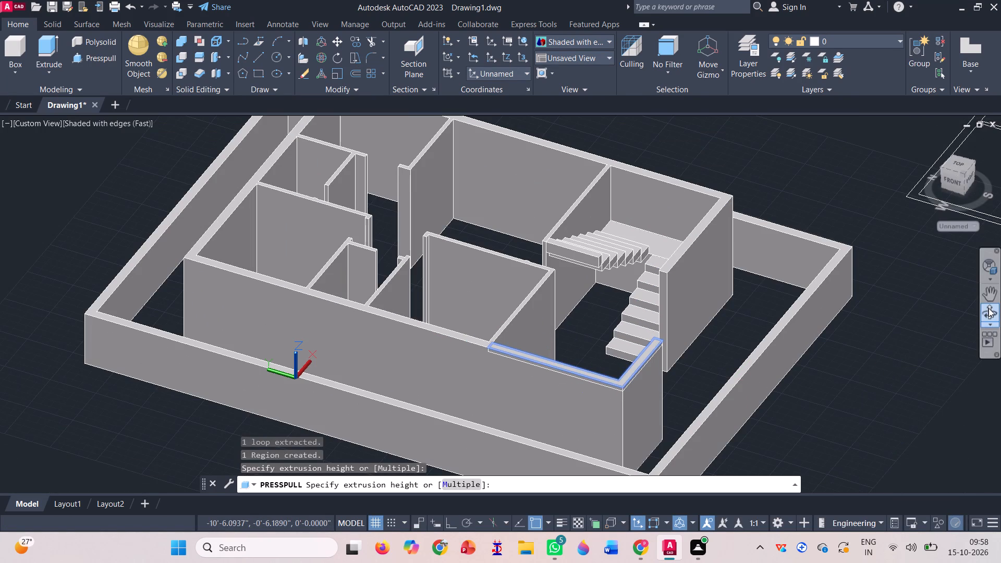
left_click(988, 308)
left_click_drag(745, 463, 521, 442)
scroll(542, 397, "down", 5)
scroll(428, 140, "up", 3)
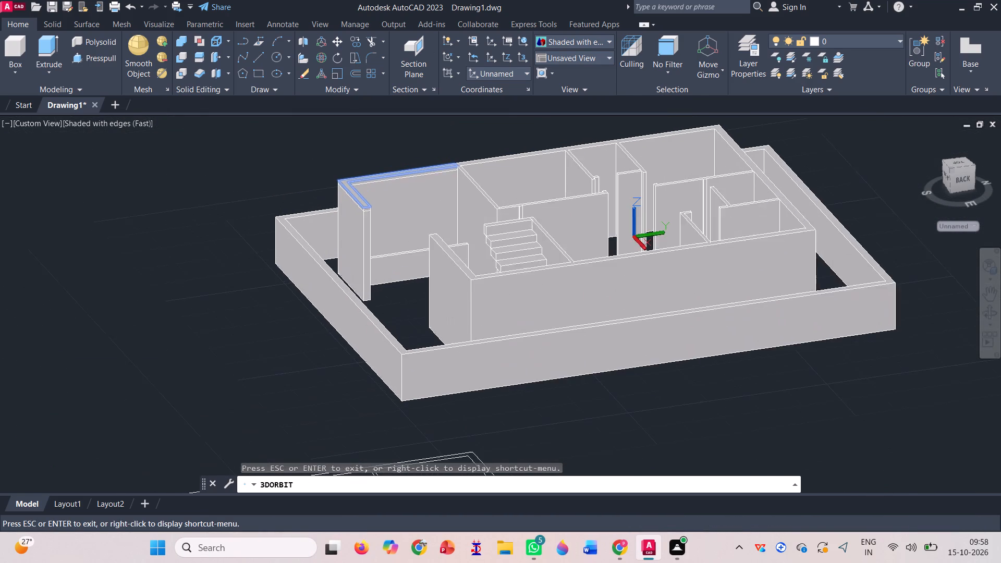
scroll(428, 192, "up", 7)
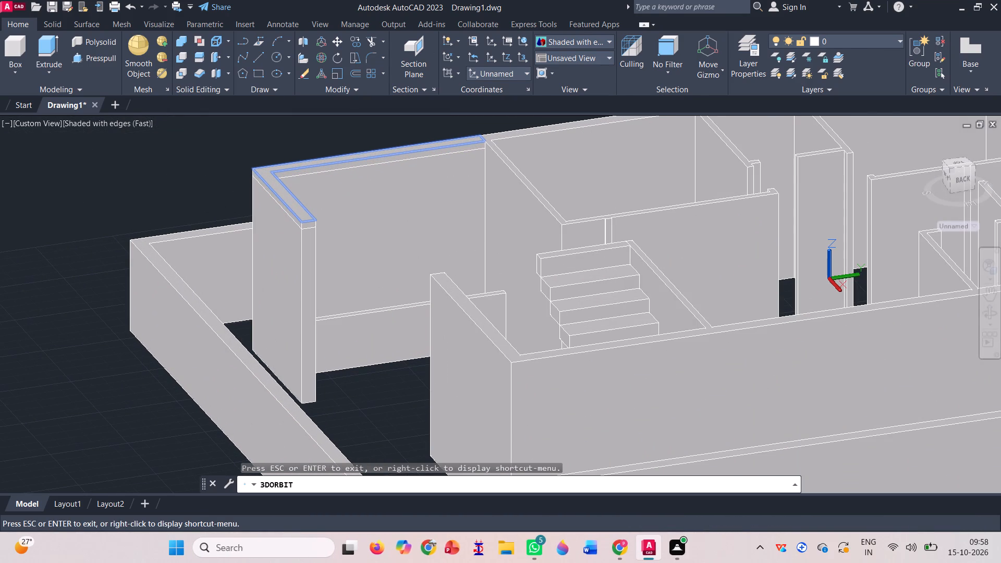
left_click_drag(362, 369, 314, 378)
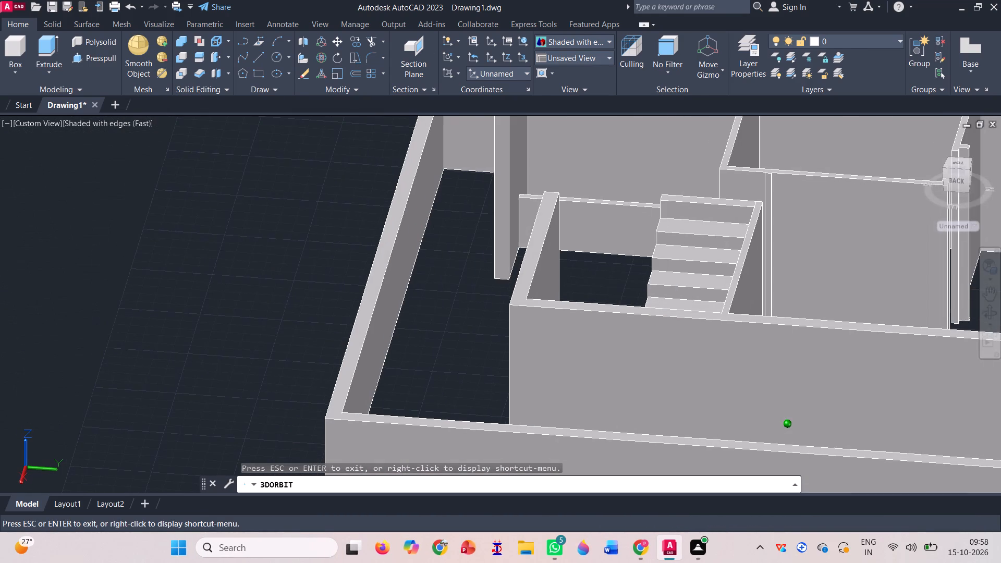
left_click_drag(314, 378, 314, 379)
scroll(462, 346, "down", 2)
scroll(554, 121, "up", 8)
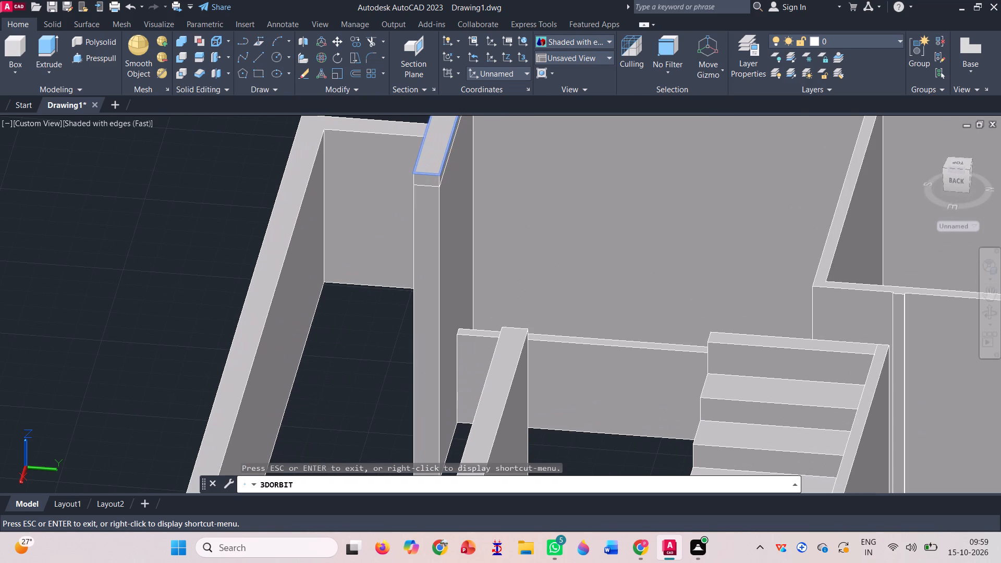
key("Escape")
scroll(469, 320, "up", 4)
scroll(428, 359, "up", 2)
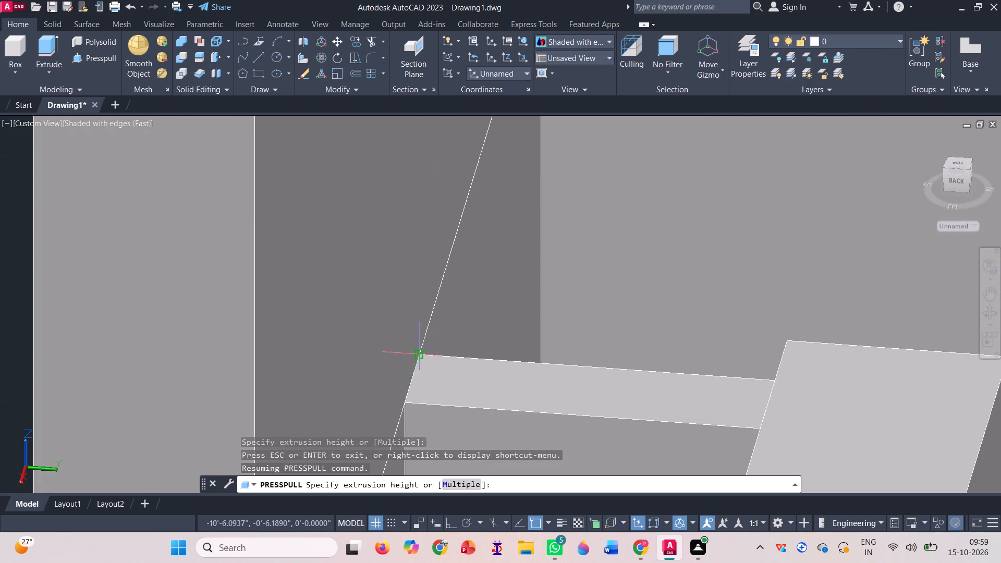
left_click(418, 353)
scroll(407, 320, "down", 3)
scroll(373, 293, "down", 3)
scroll(394, 252, "down", 2)
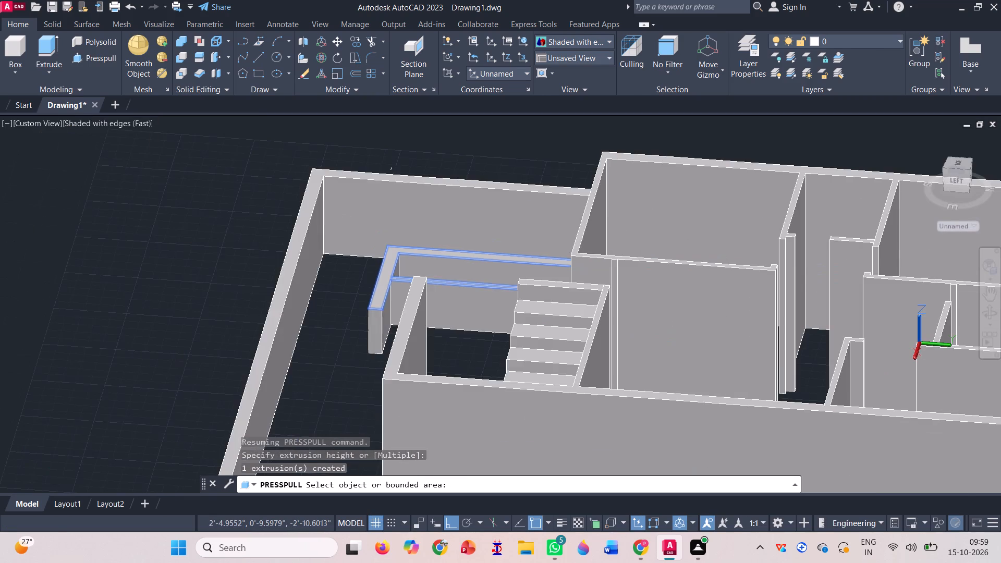
scroll(395, 252, "down", 2)
key("Escape")
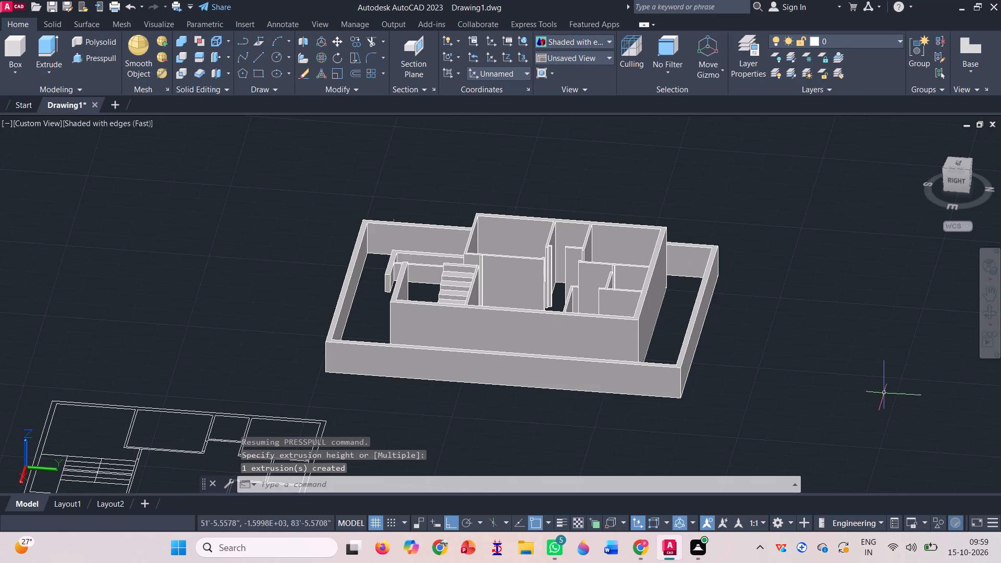
Erase the leftover 9" line floating in front of the foremost full cross wall.
left_click(992, 309)
left_click_drag(819, 387, 819, 372)
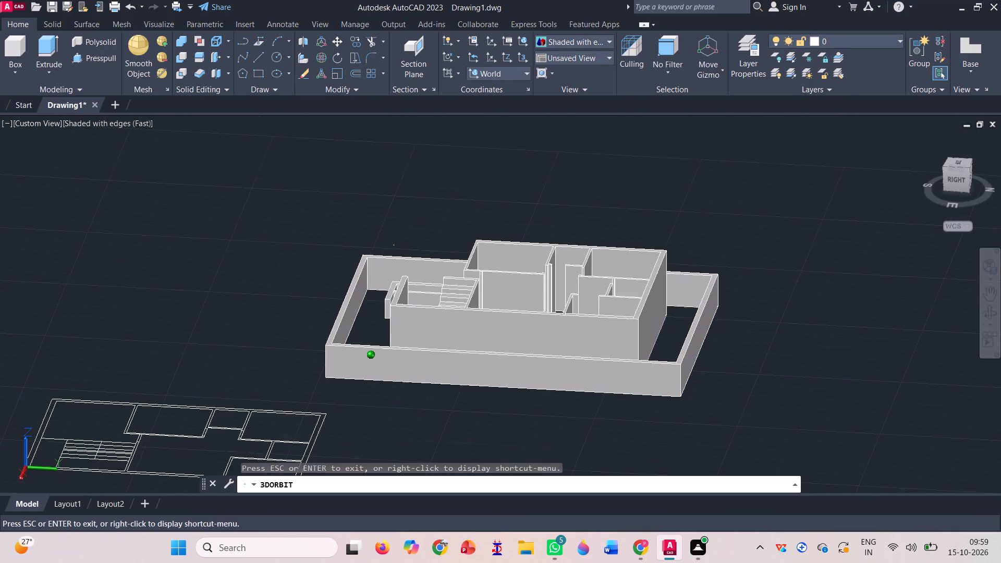
left_click_drag(819, 372, 819, 367)
left_click_drag(292, 399, 446, 427)
scroll(137, 409, "up", 7)
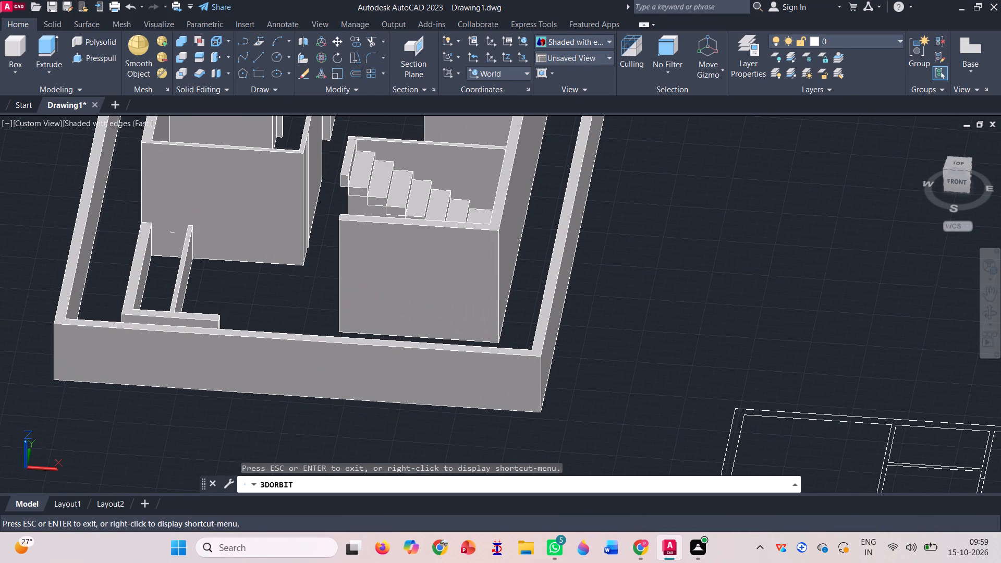
scroll(179, 231, "up", 3)
key("Escape")
scroll(170, 227, "up", 3)
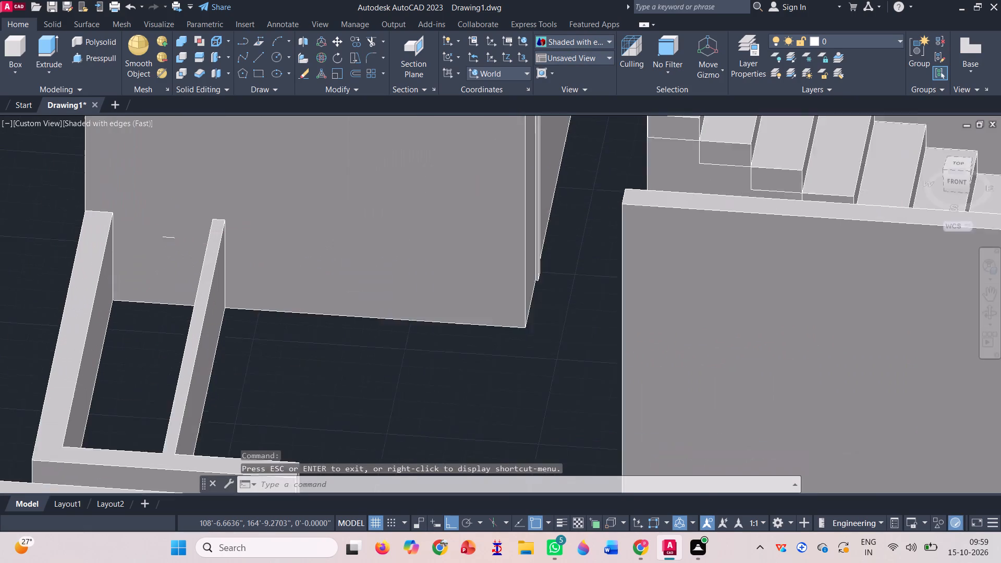
left_click(167, 242)
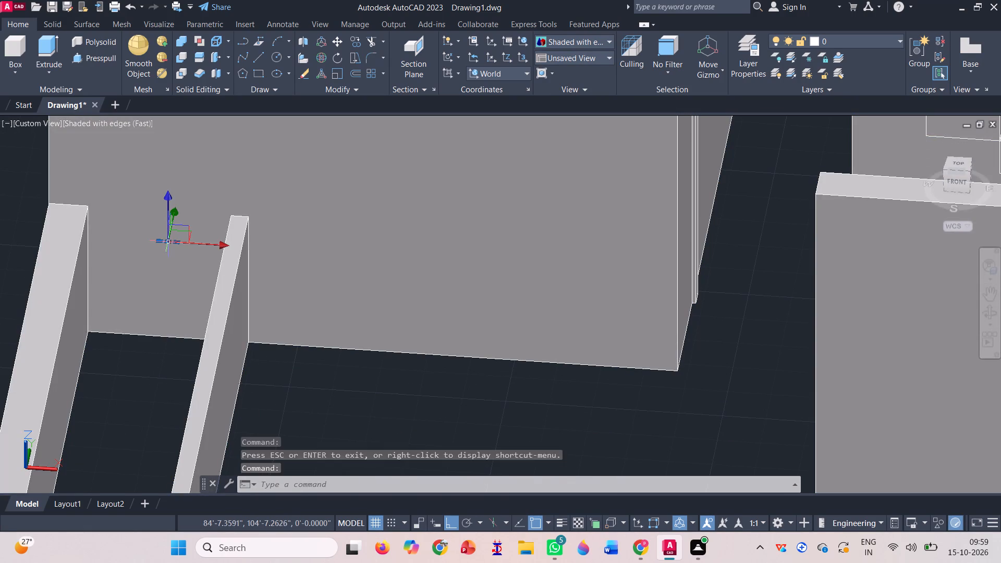
key("Delete")
Examine the lowered front wall, the staircase, the rooms and the boundary wall from several sides.
scroll(322, 228, "down", 2)
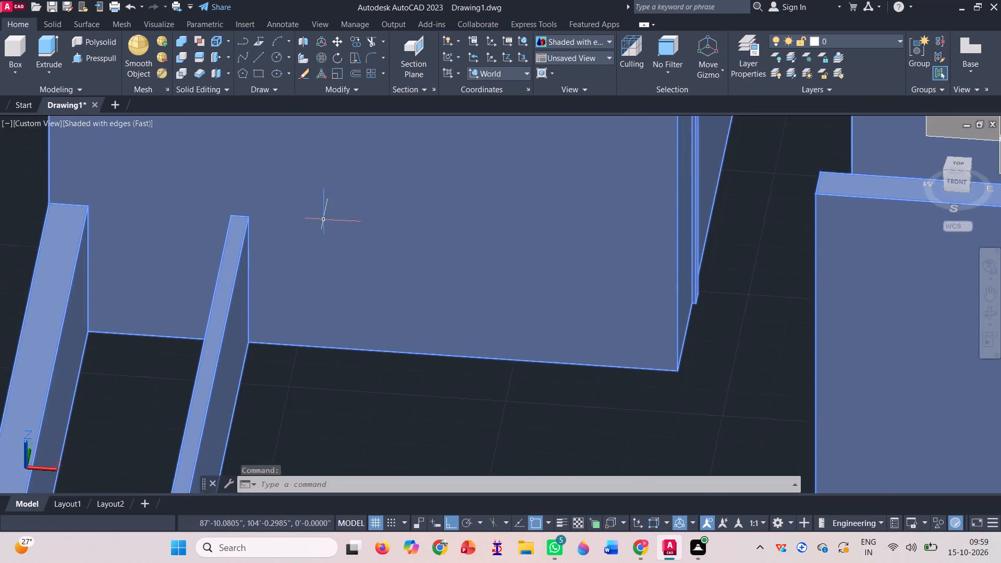
scroll(320, 230, "down", 1)
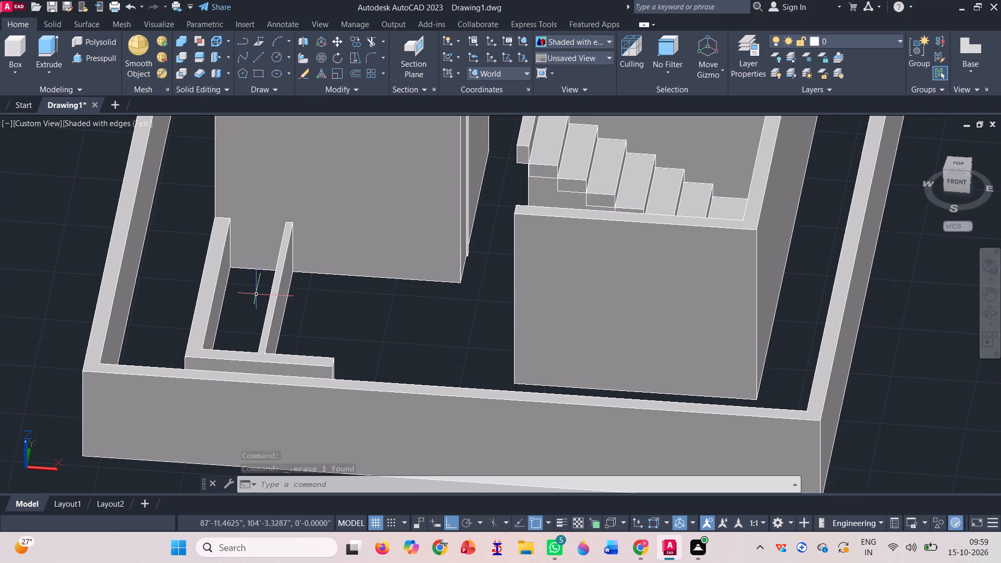
scroll(277, 299, "down", 2)
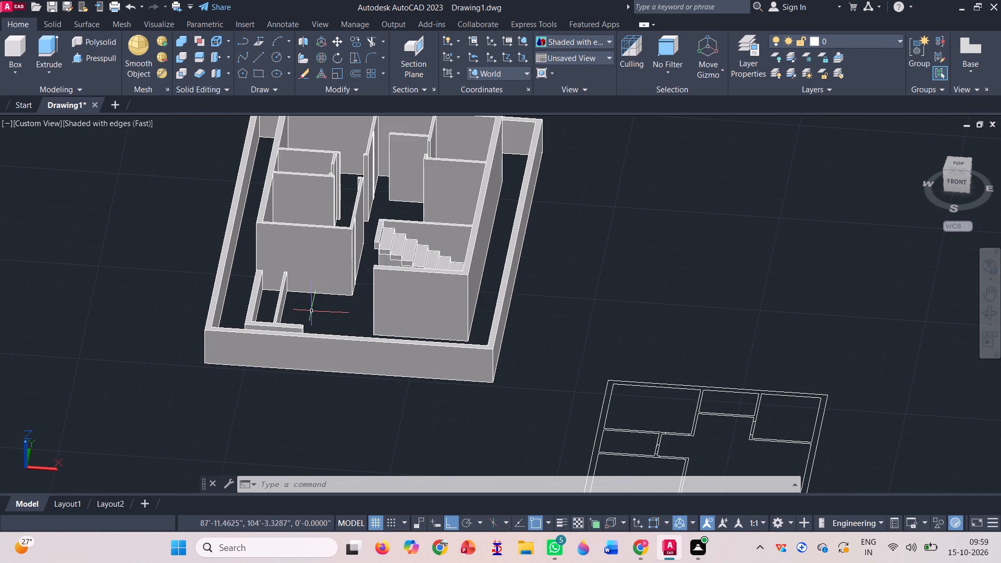
left_click(987, 311)
left_click_drag(553, 367, 514, 334)
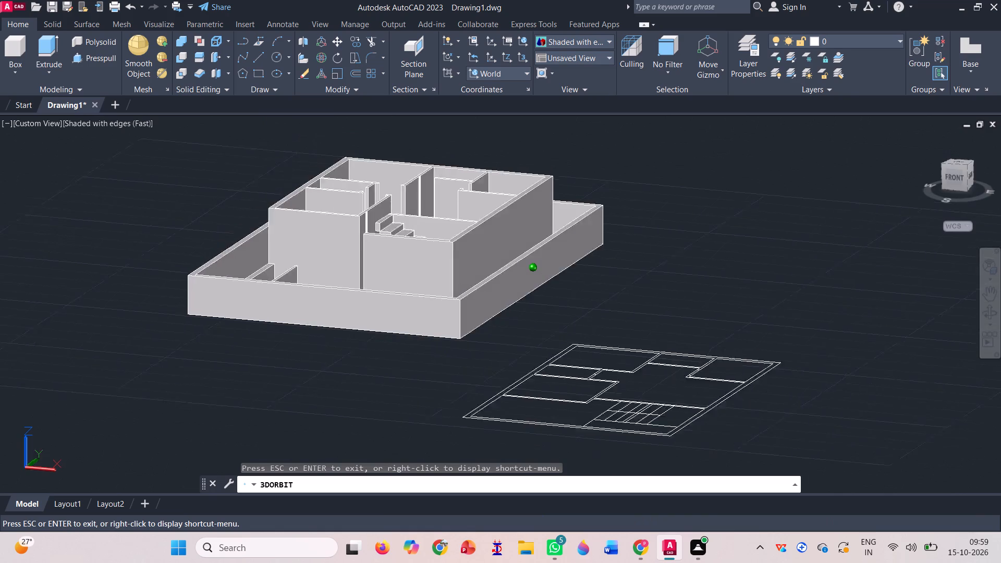
left_click_drag(514, 334, 425, 372)
scroll(577, 320, "down", 8)
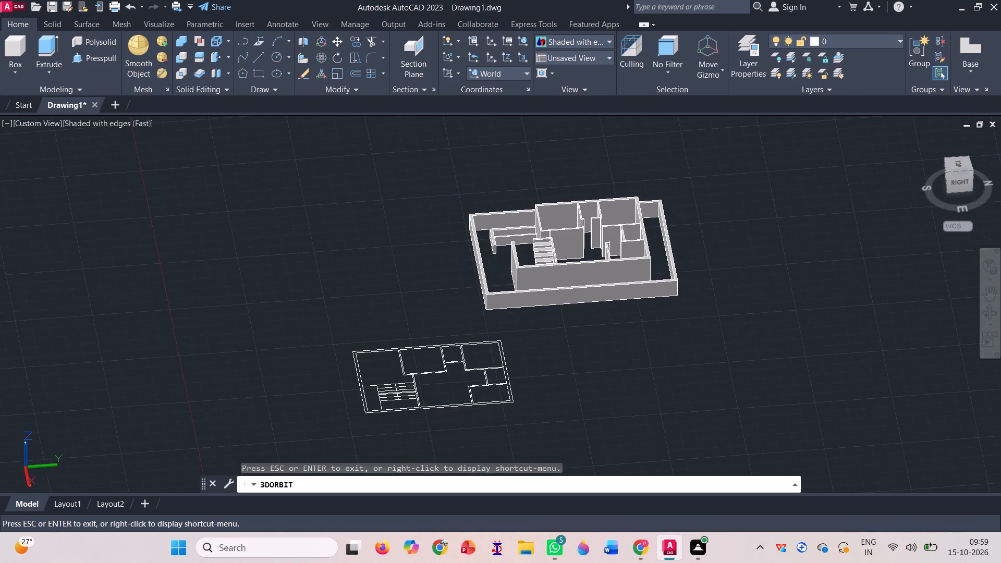
left_click_drag(519, 165, 527, 198)
scroll(470, 148, "up", 8)
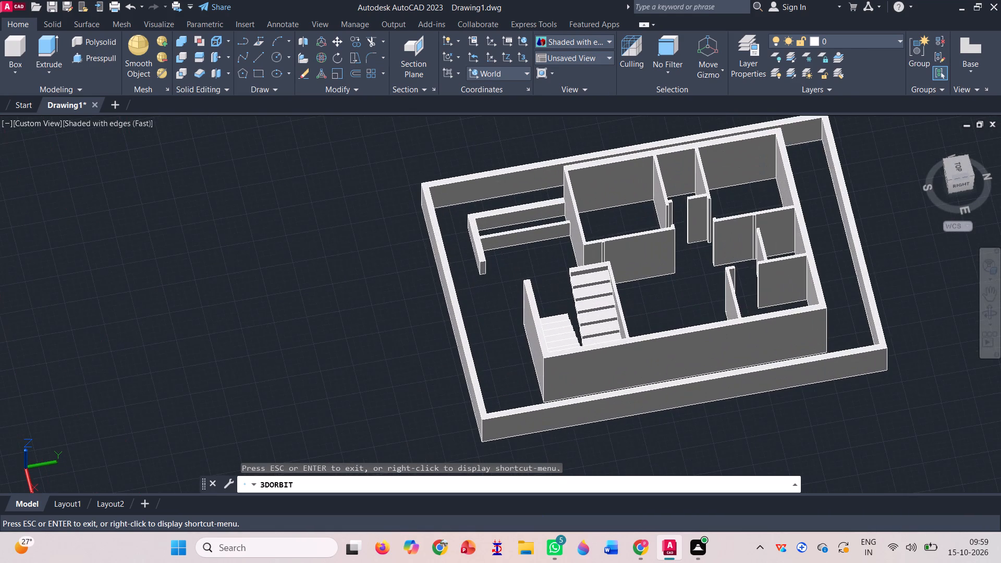
scroll(538, 207, "up", 3)
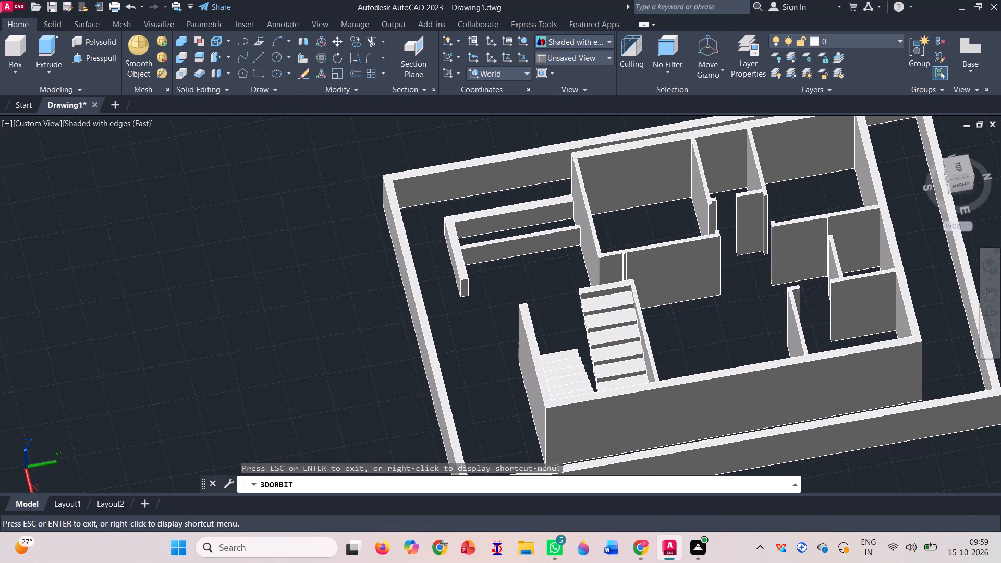
scroll(454, 259, "down", 1)
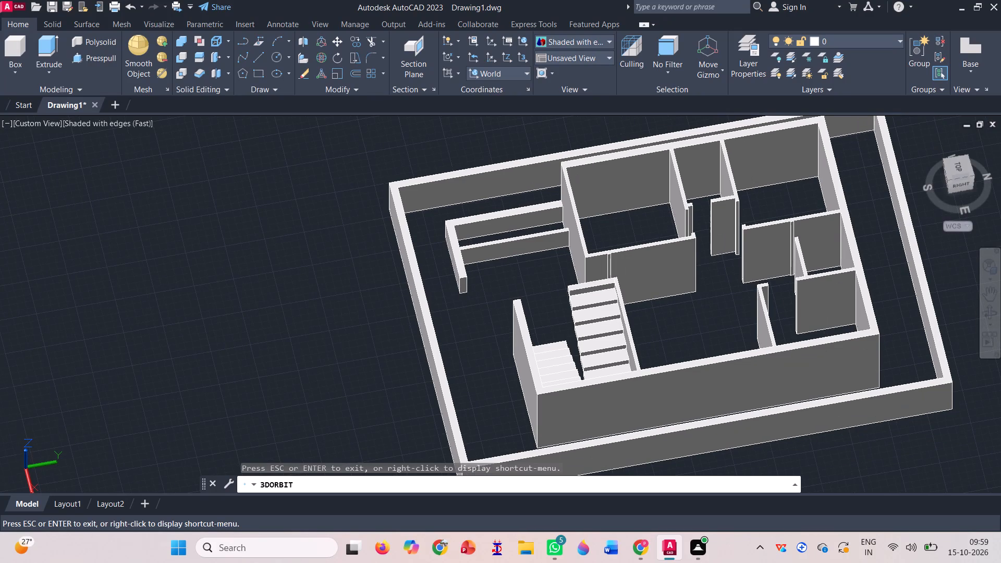
scroll(559, 161, "up", 2)
scroll(515, 243, "down", 1)
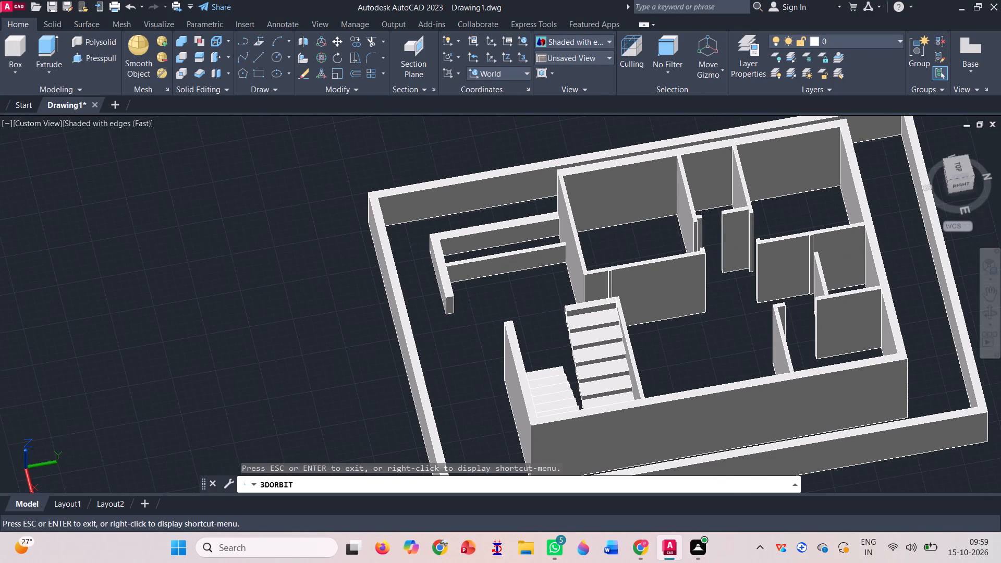
scroll(515, 243, "down", 1)
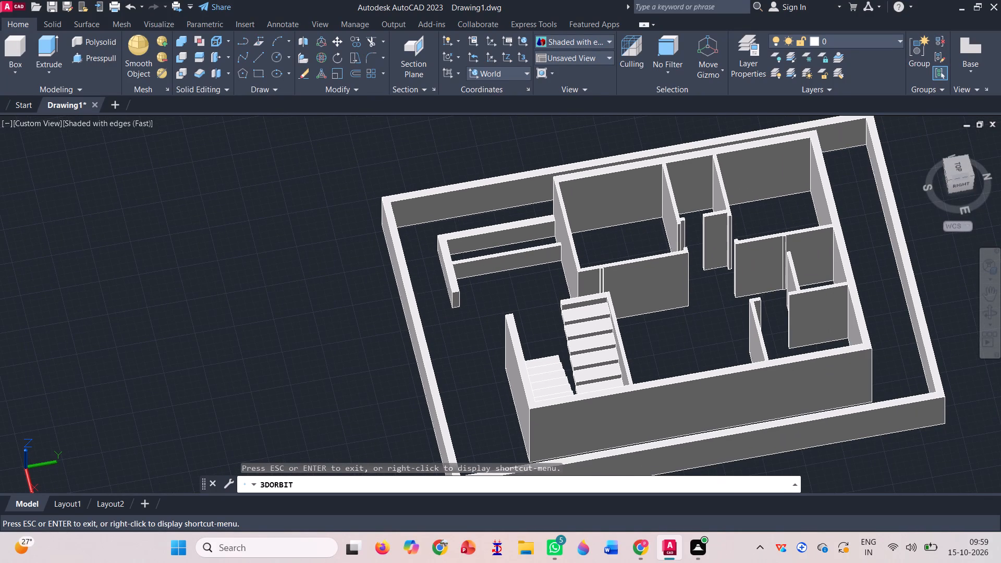
left_click(993, 312)
left_click_drag(792, 457, 834, 378)
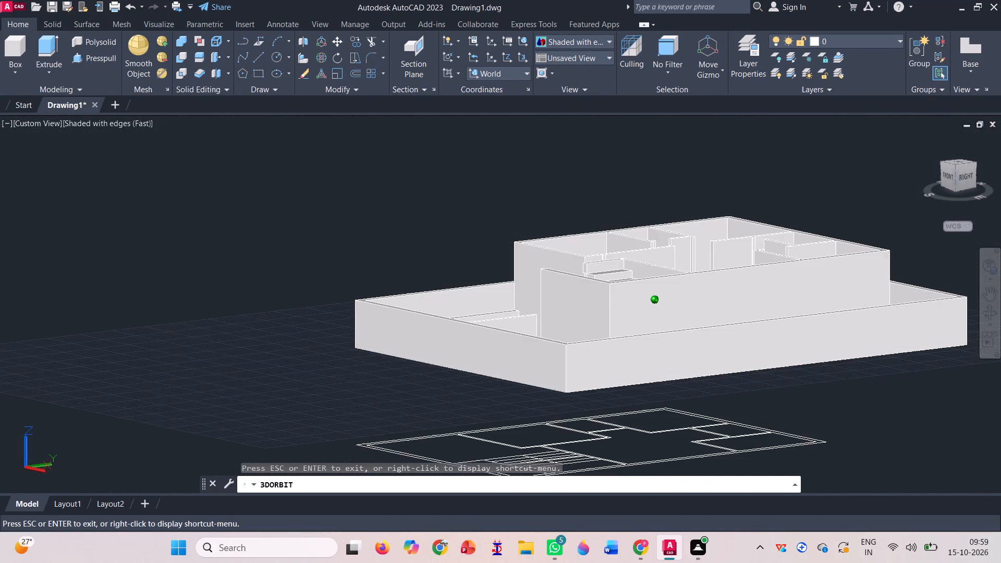
left_click_drag(834, 378, 974, 424)
scroll(165, 258, "down", 2)
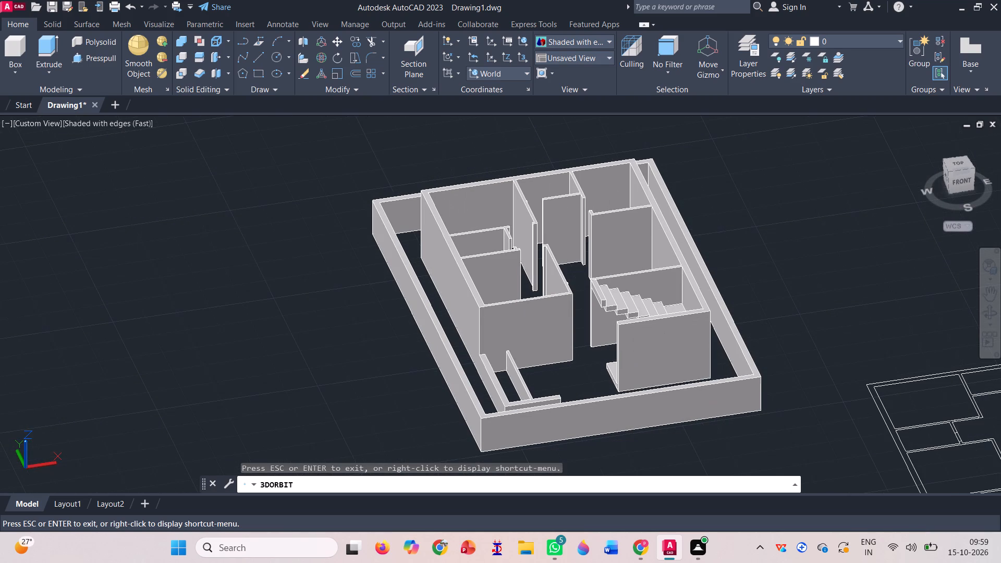
Examine the gap between the boundary wall and the house walls from the front and from above.
left_click_drag(592, 424, 602, 440)
scroll(537, 341, "down", 2)
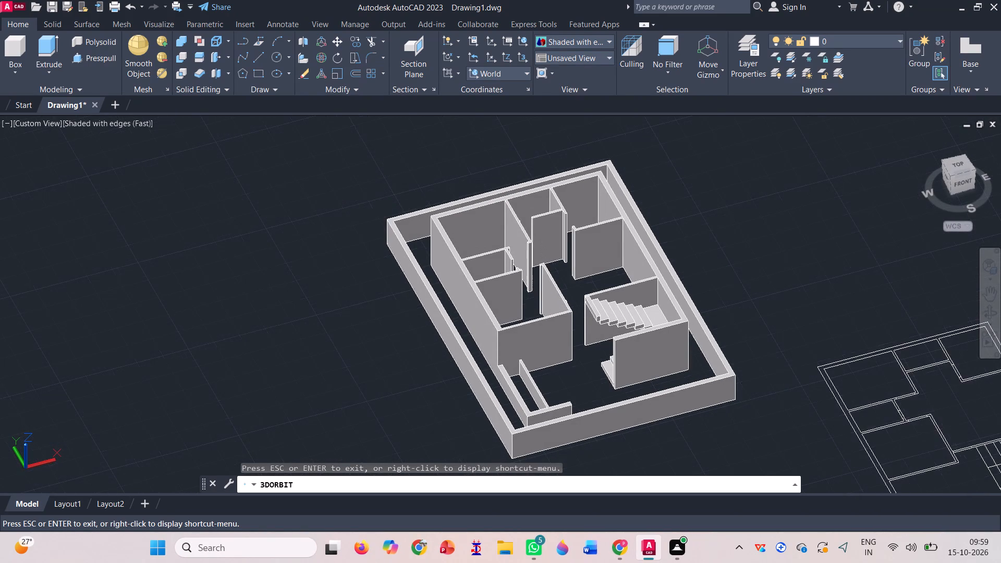
scroll(556, 421, "up", 8)
key("Escape")
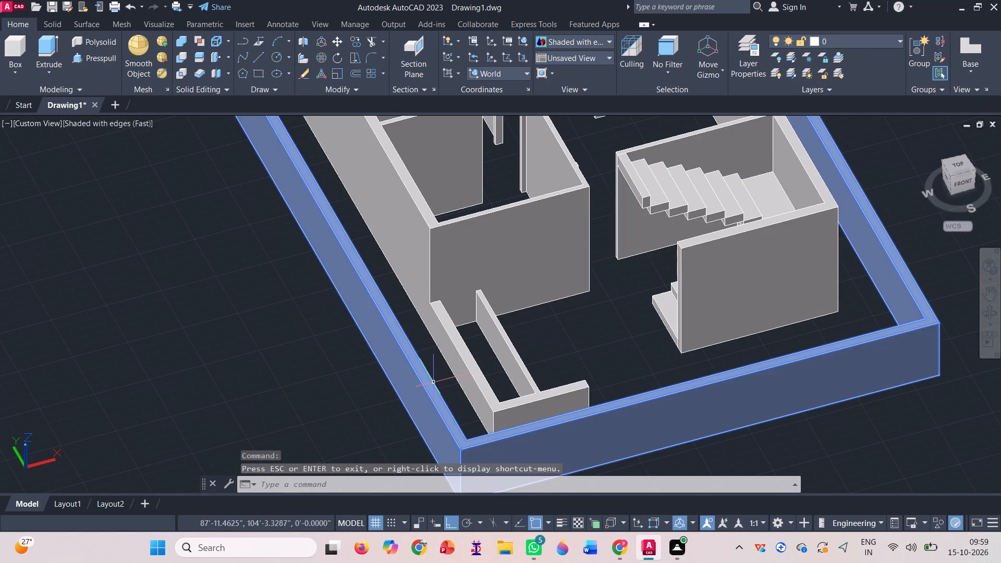
scroll(433, 382, "down", 1)
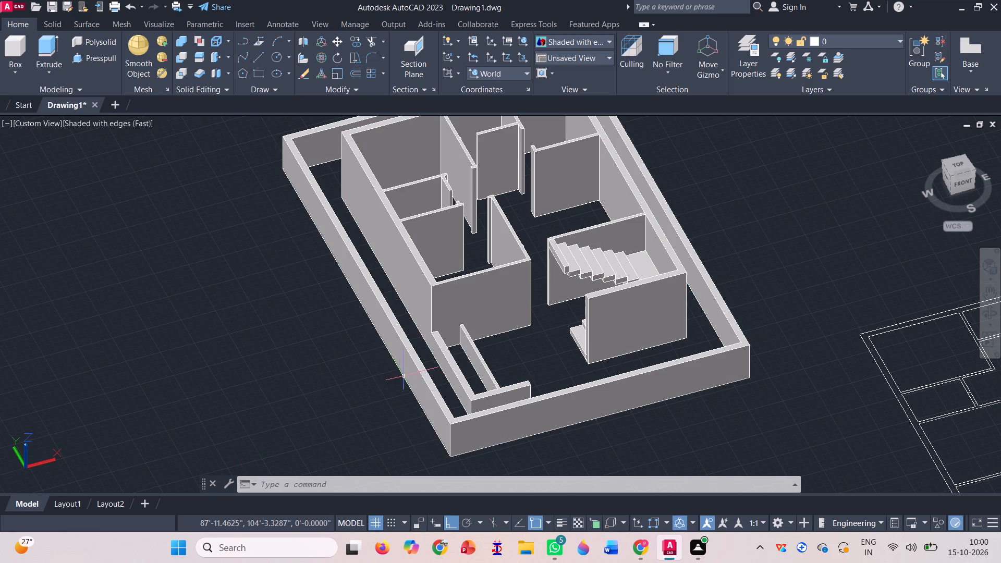
left_click(992, 308)
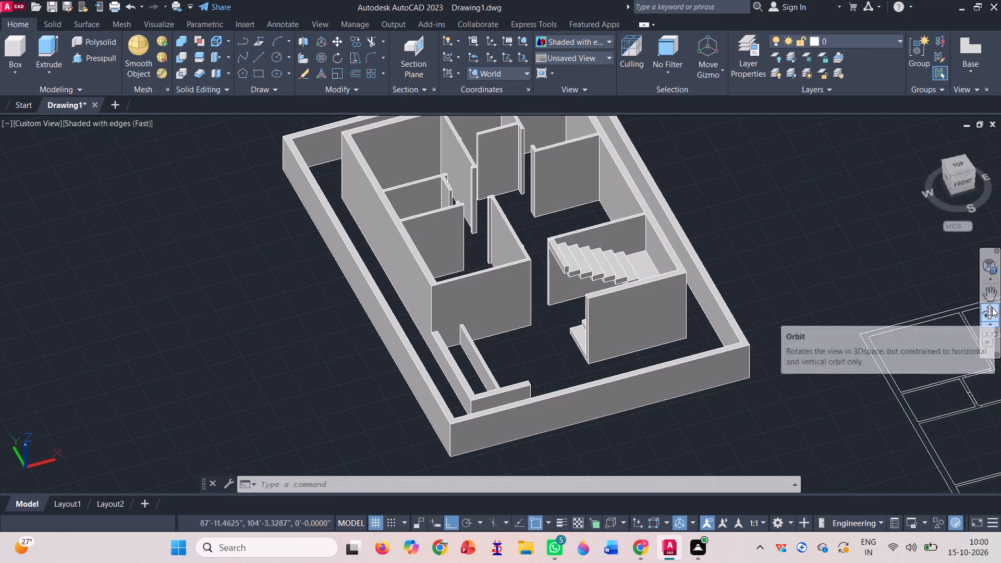
left_click_drag(797, 415, 761, 385)
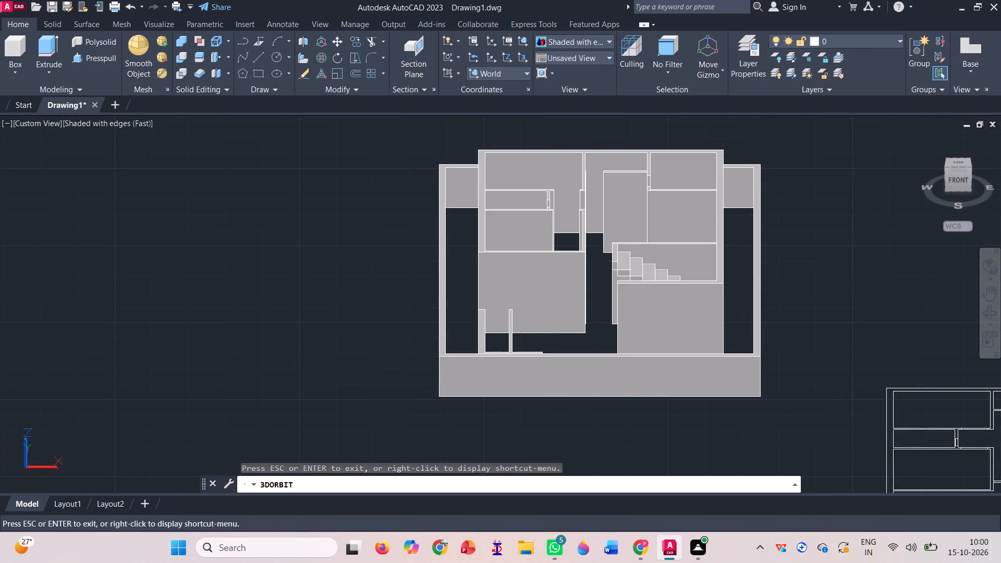
left_click_drag(573, 404, 587, 442)
scroll(492, 390, "down", 6)
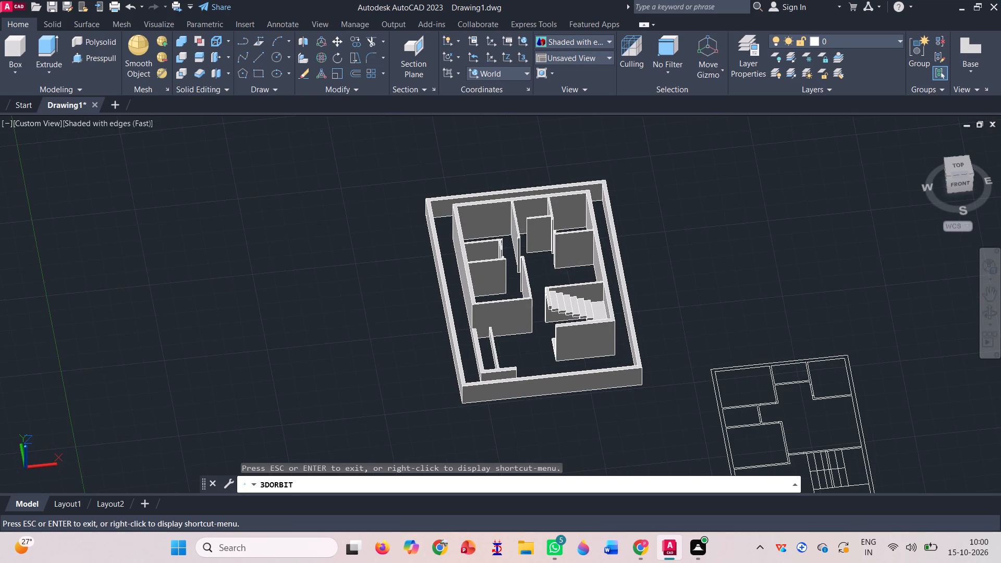
scroll(531, 209, "up", 3)
key("space")
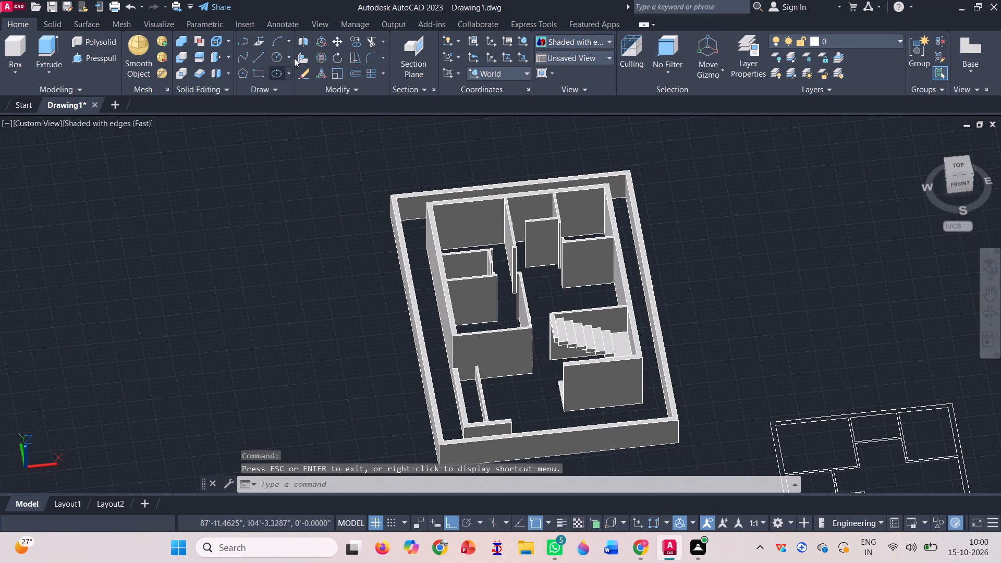
Move the boundary wall toward the house, from its side wall's inner edge to the low front wall's outer edge.
left_click(338, 42)
left_click(425, 365)
key("space")
scroll(445, 423, "up", 2)
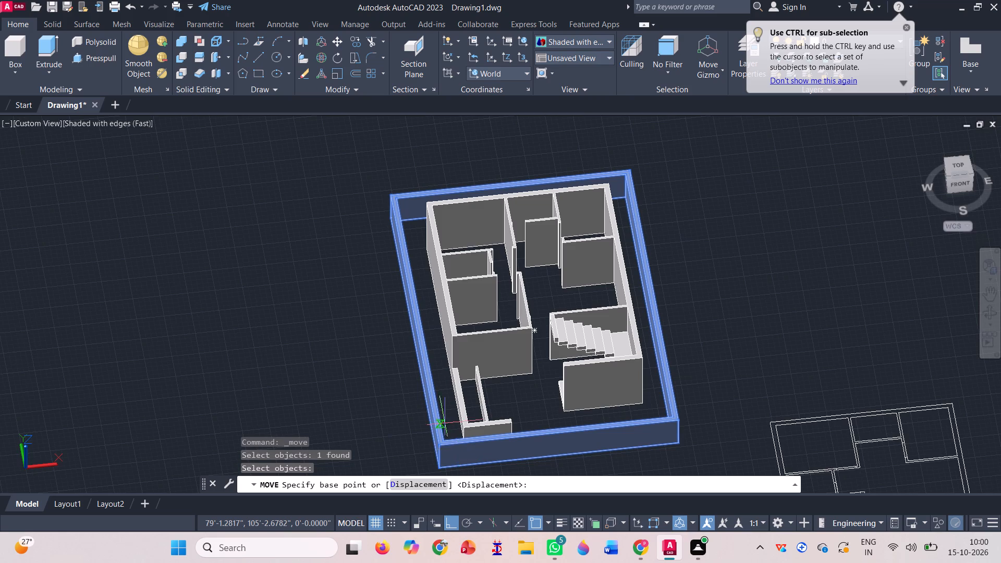
scroll(445, 423, "up", 1)
left_click(428, 414)
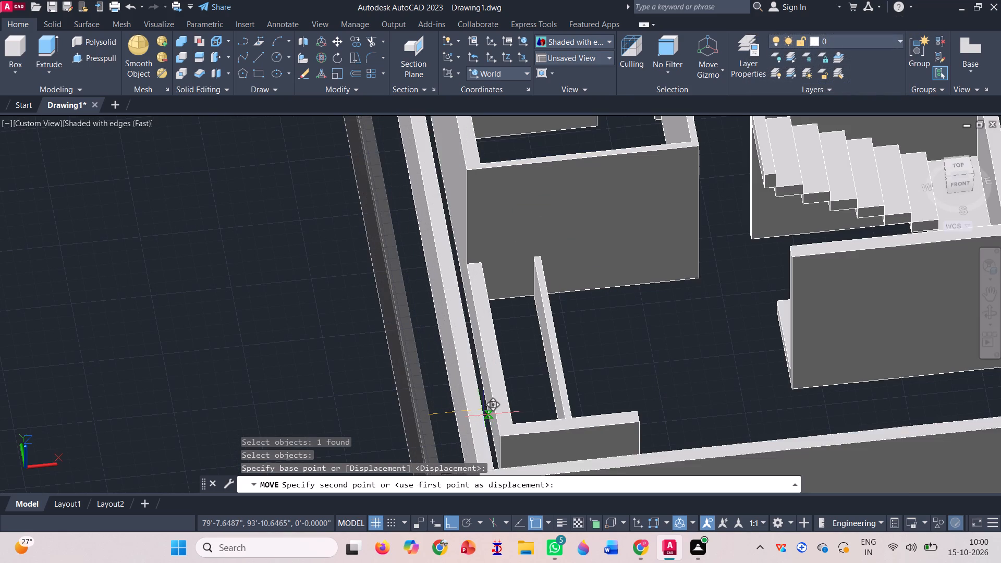
left_click(483, 414)
scroll(410, 370, "down", 3)
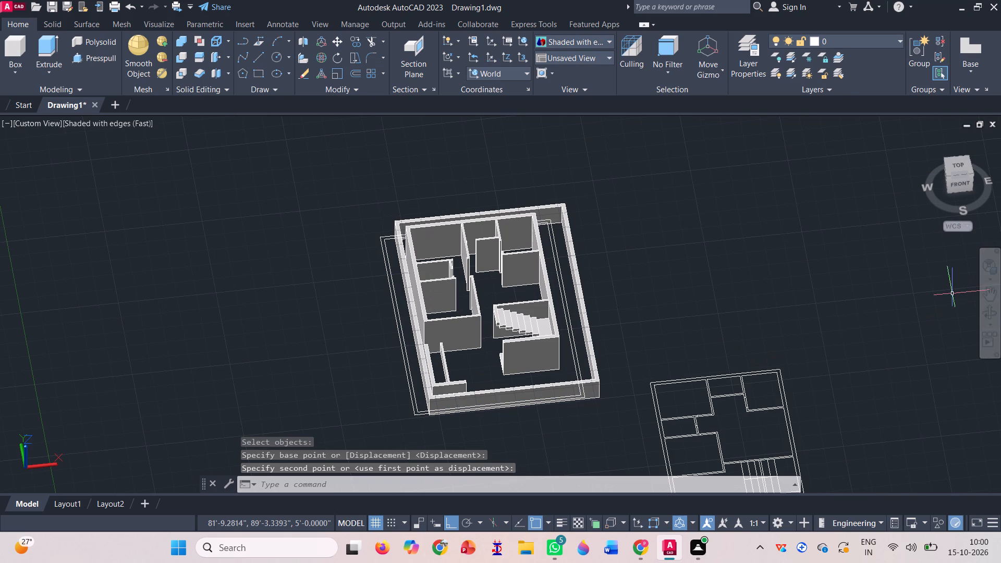
Move the sunken boundary wall straight up about 5'-4", using its bottom front corner as the base point.
left_click(994, 312)
left_click_drag(617, 427, 619, 363)
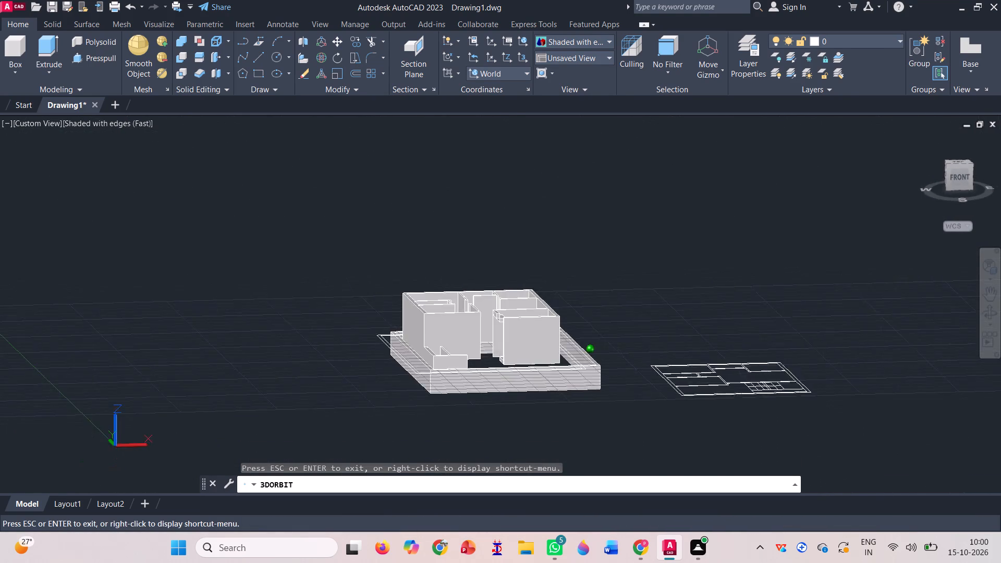
left_click_drag(619, 363, 599, 399)
scroll(385, 352, "up", 4)
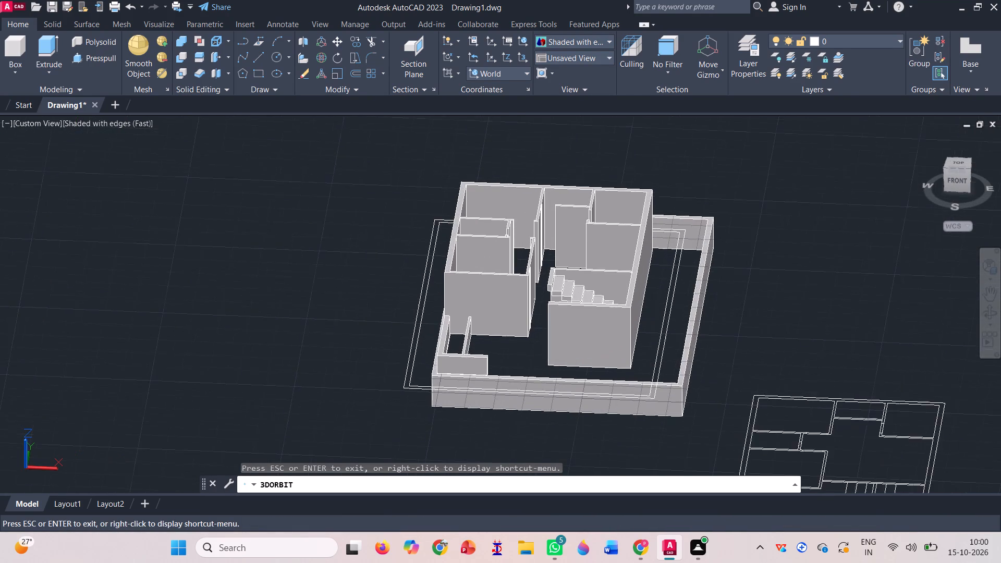
scroll(421, 380, "up", 3)
key("Escape")
scroll(436, 386, "up", 3)
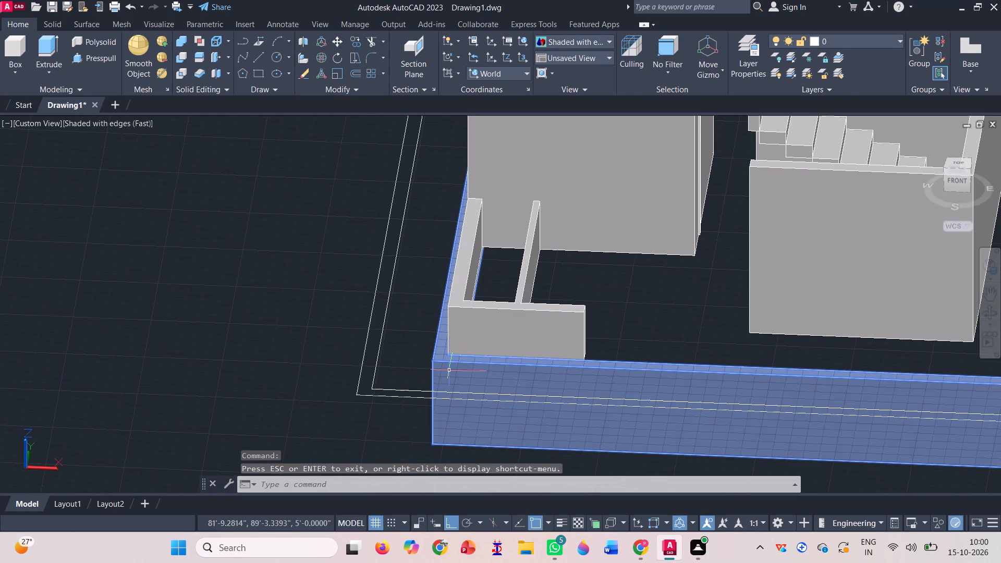
left_click(449, 370)
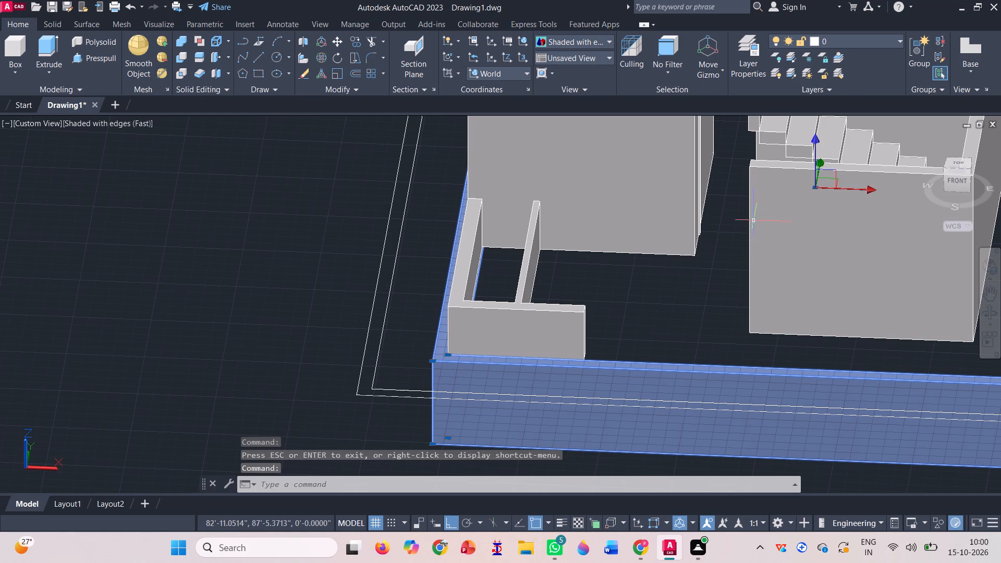
type("mm")
key("space")
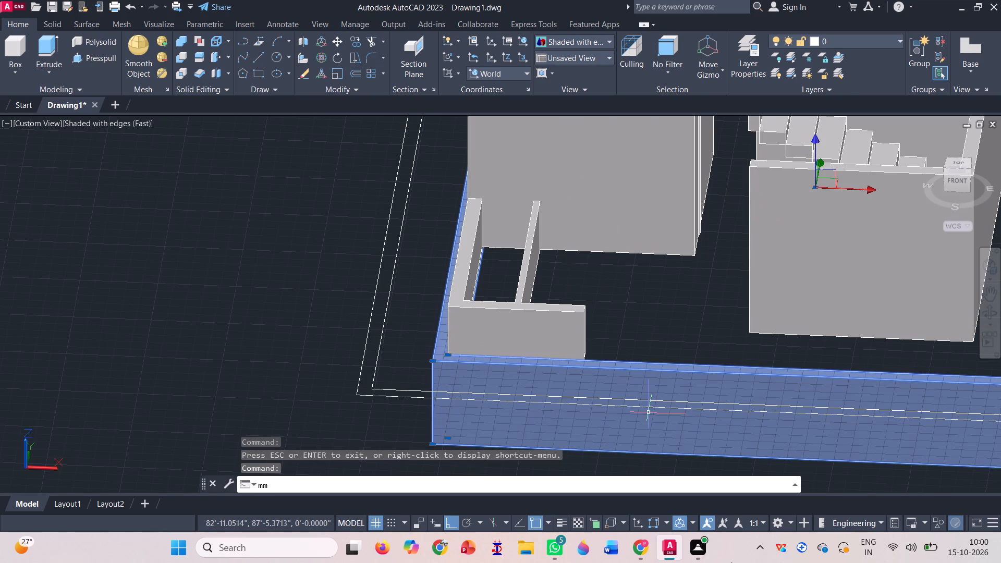
type("m")
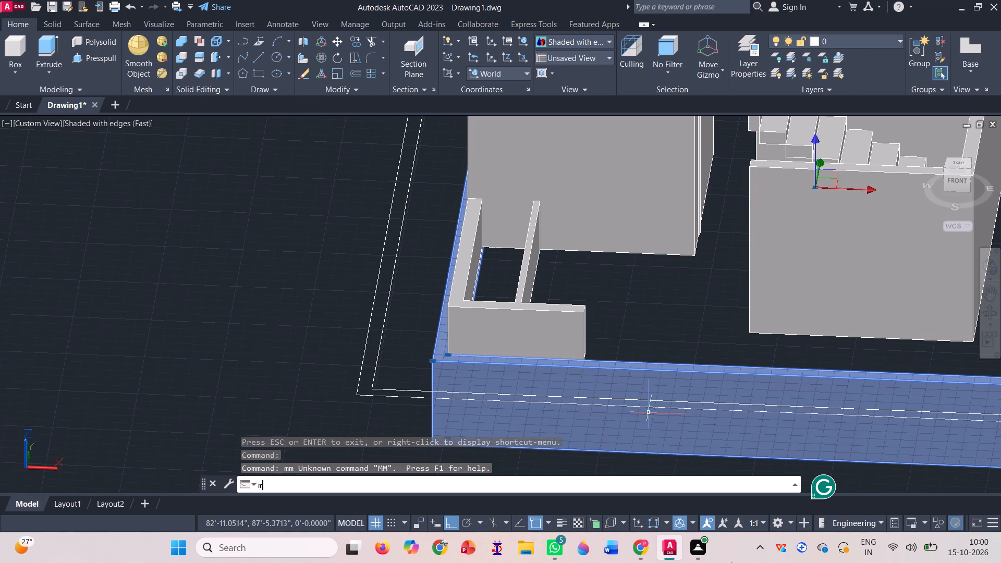
key("space")
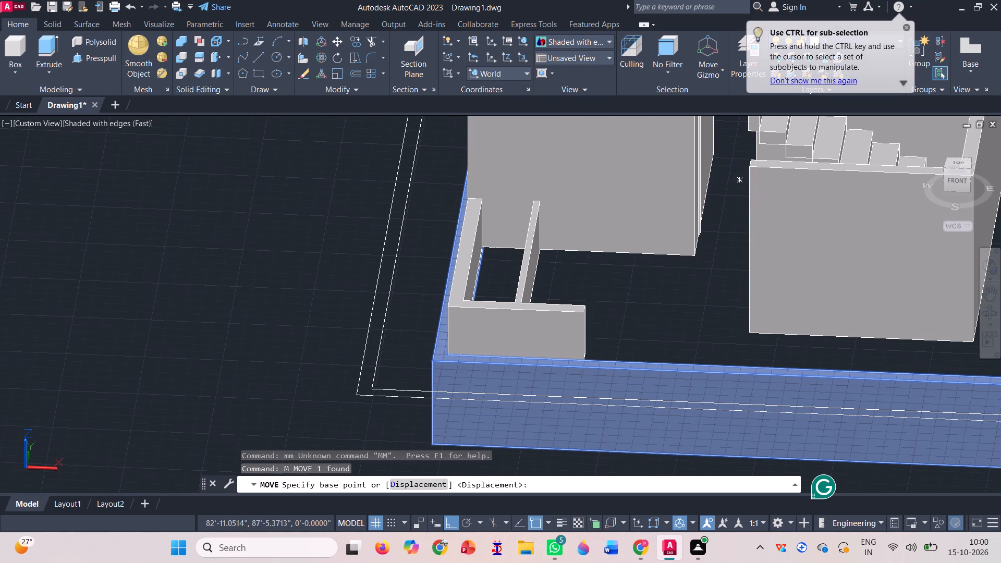
left_click(429, 446)
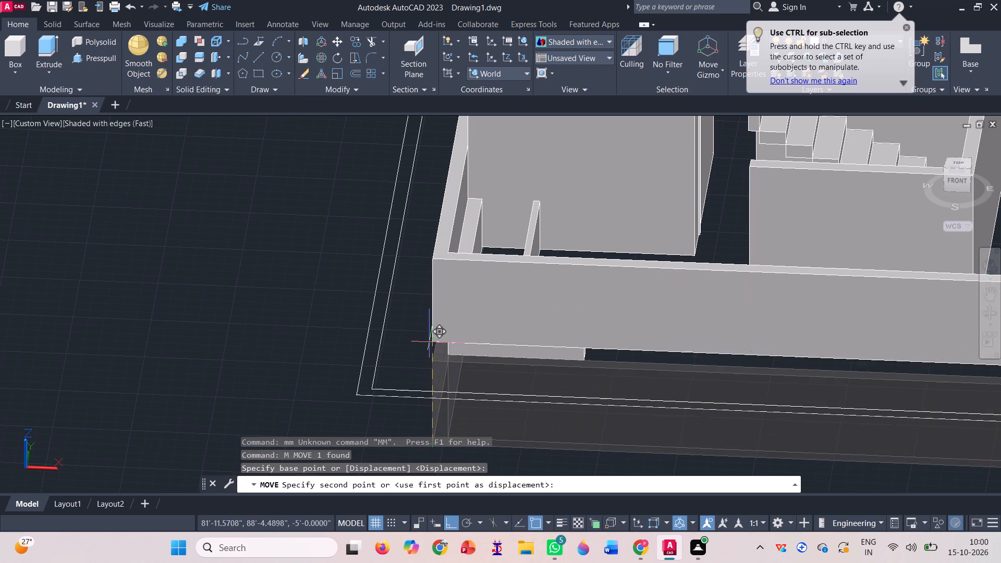
scroll(441, 347, "up", 3)
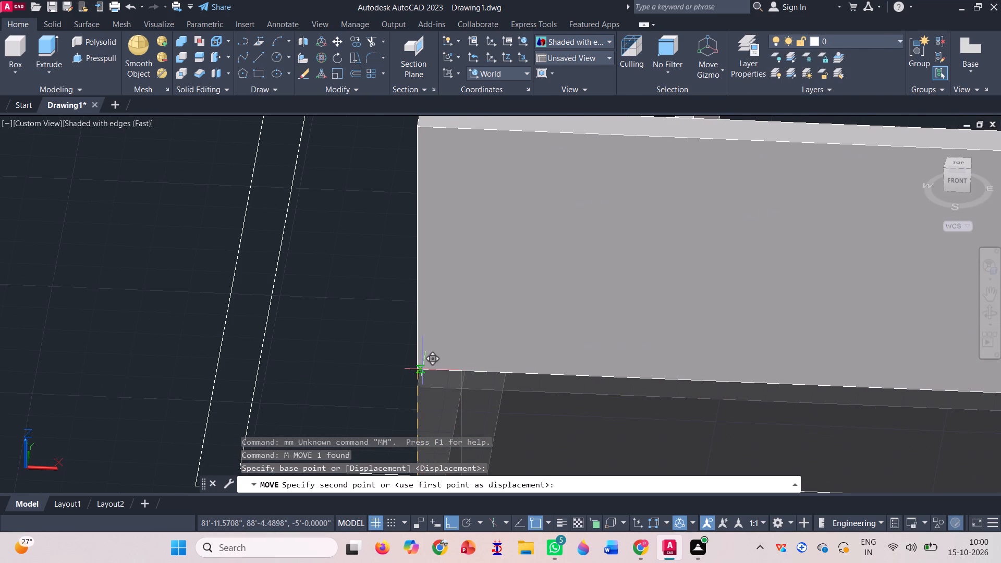
left_click(416, 369)
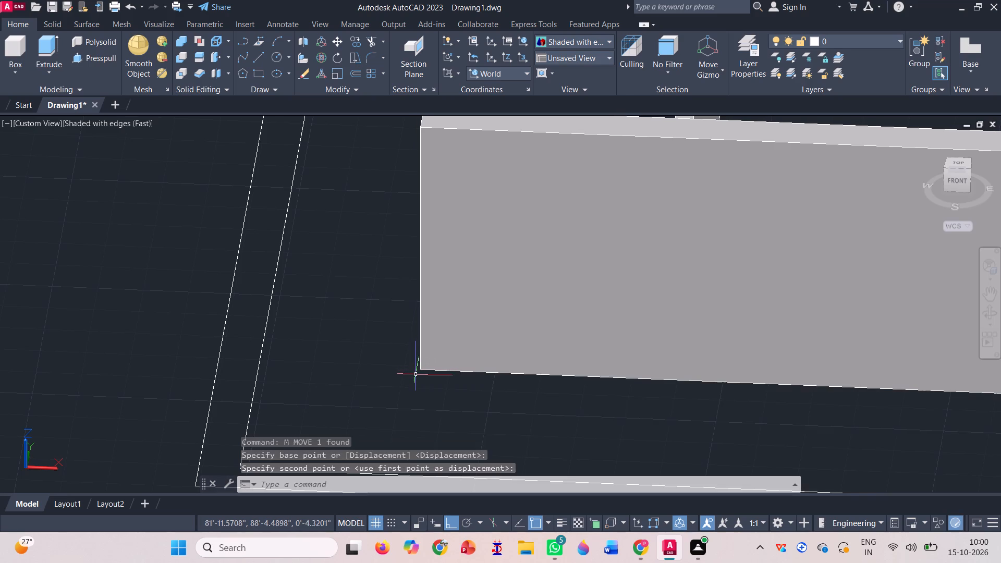
Examine from several sides and above how the raised boundary wall meets the house and the low front walls.
scroll(416, 374, "down", 4)
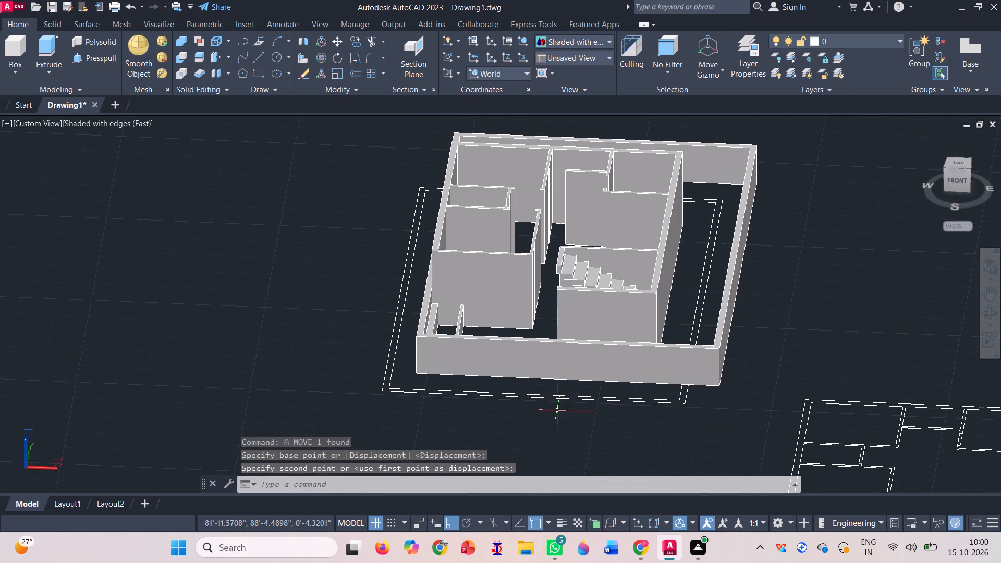
left_click(995, 305)
left_click_drag(718, 409, 603, 394)
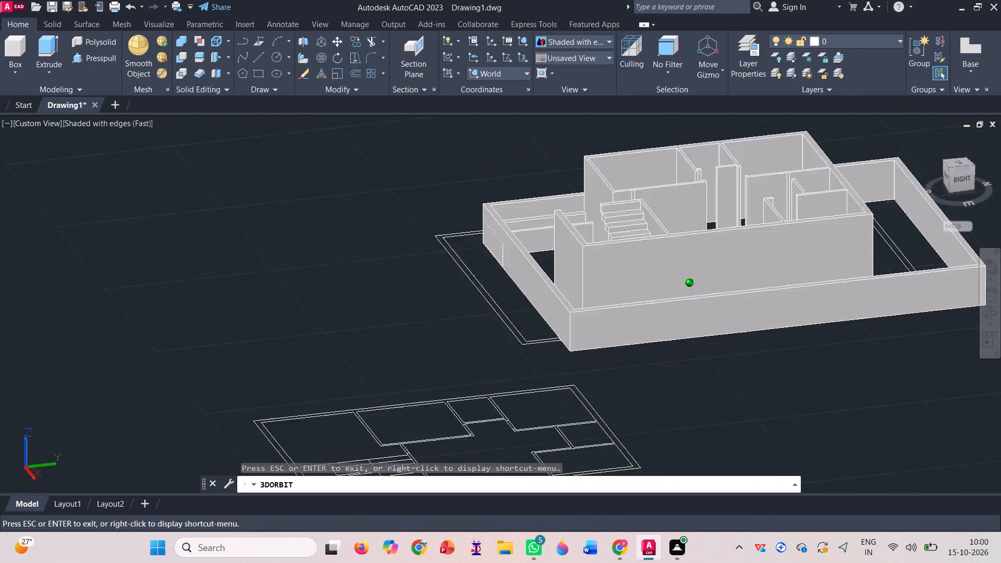
left_click_drag(603, 394, 797, 418)
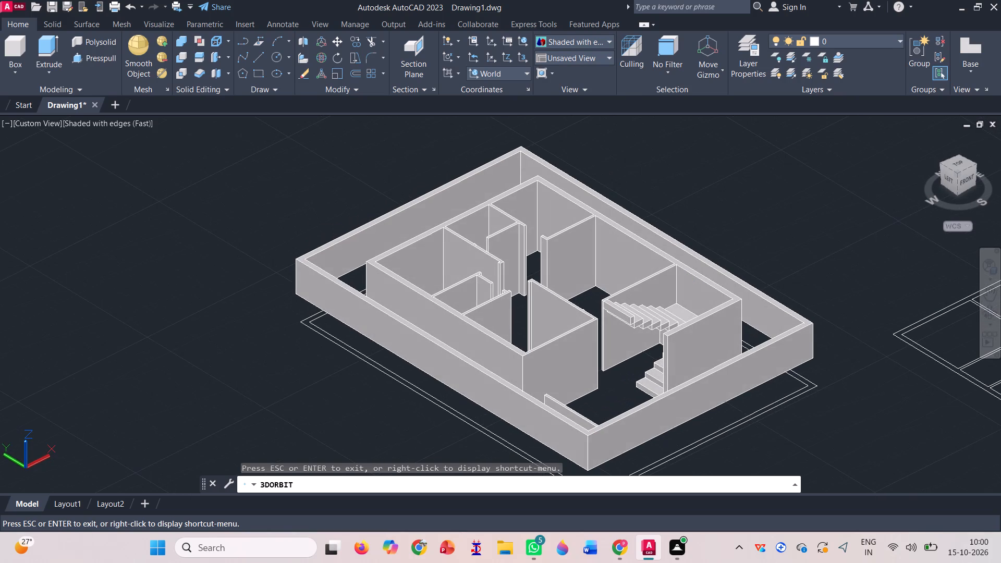
left_click_drag(613, 382, 546, 452)
scroll(434, 399, "up", 3)
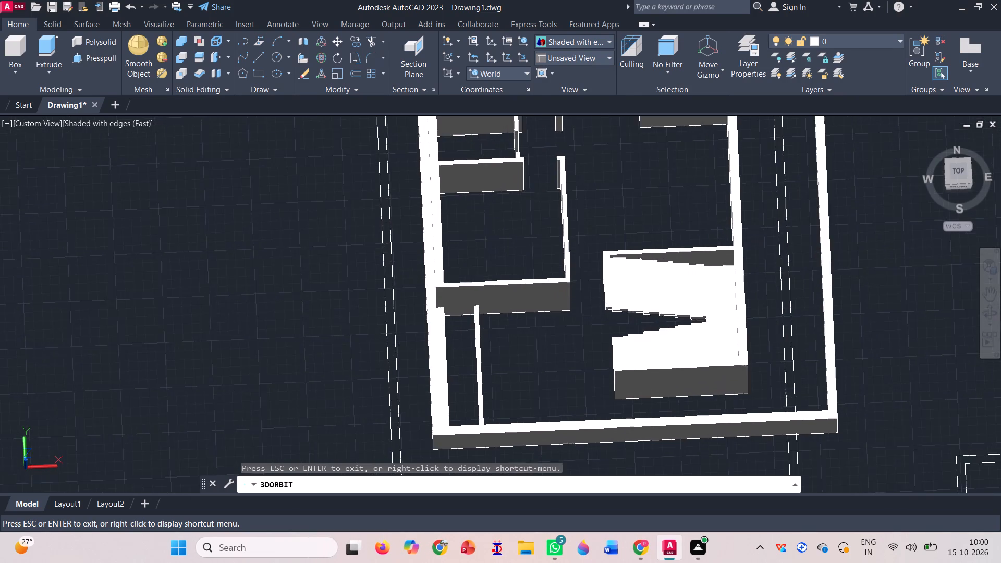
scroll(434, 398, "up", 3)
key("grave")
key("Escape")
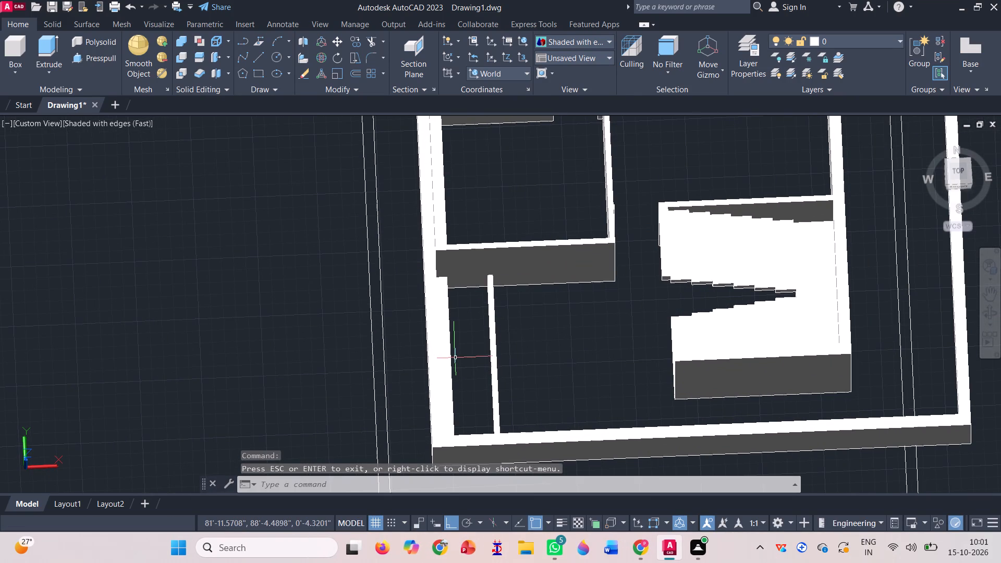
scroll(455, 357, "up", 2)
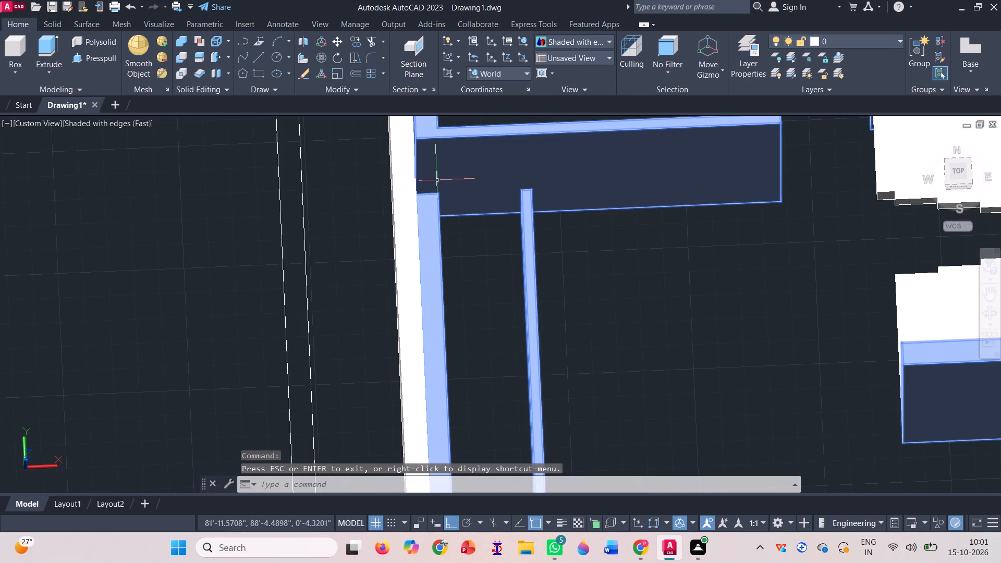
Presspull the inner face of the thicker low front wall back through its thickness to remove that wall.
left_click(84, 57)
scroll(355, 298, "down", 1)
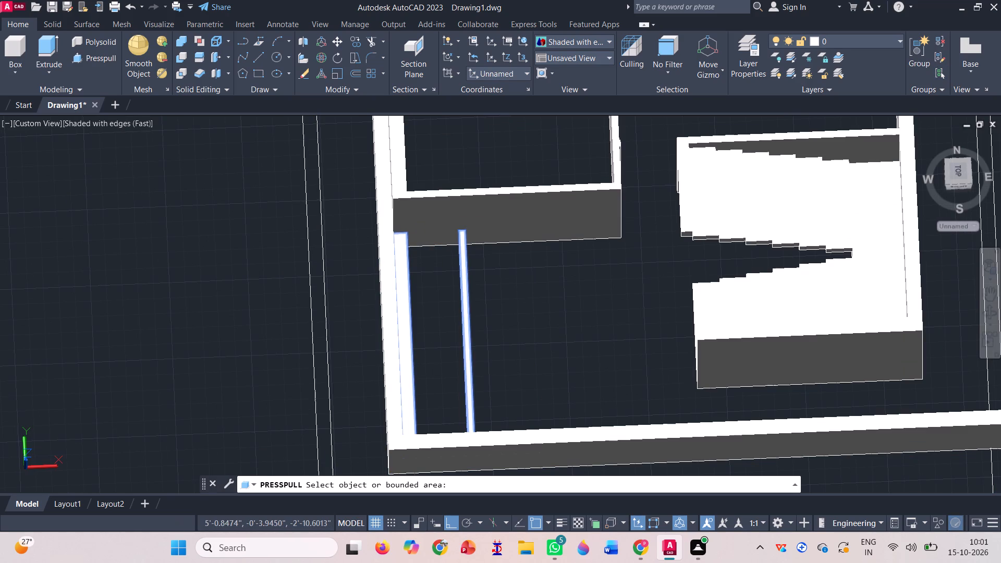
scroll(398, 310, "up", 4)
scroll(385, 289, "down", 3)
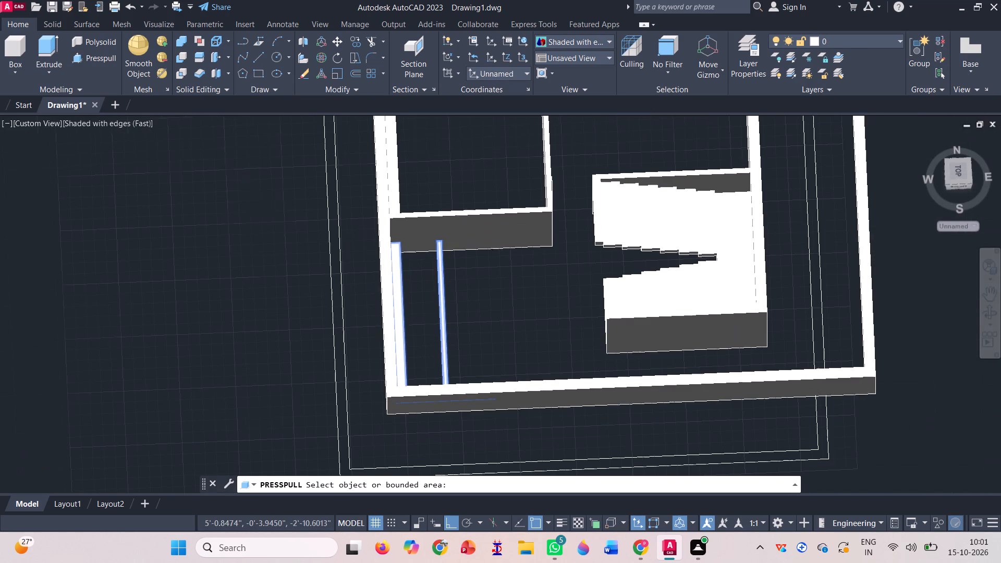
left_click(990, 312)
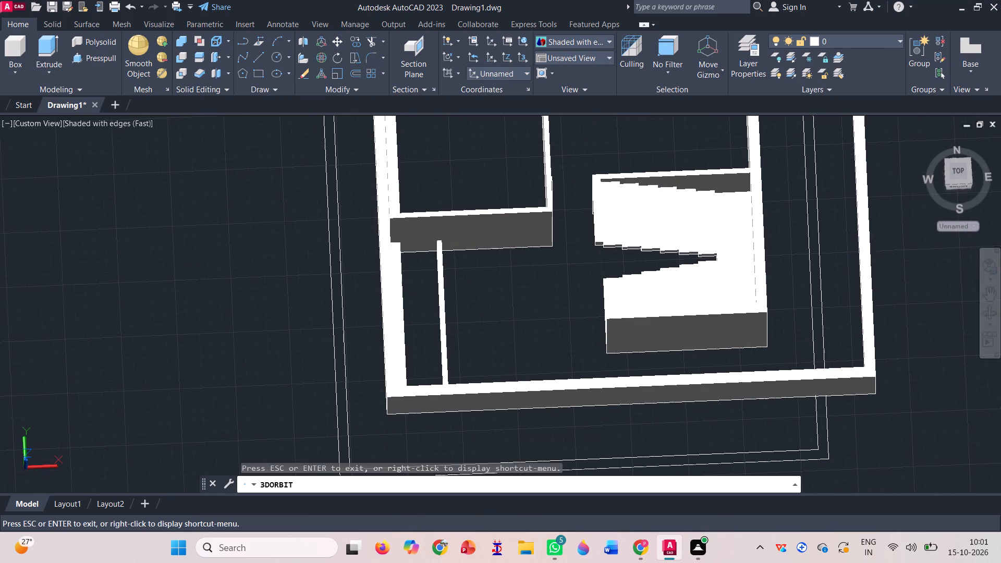
left_click_drag(913, 459, 818, 380)
scroll(478, 182, "up", 4)
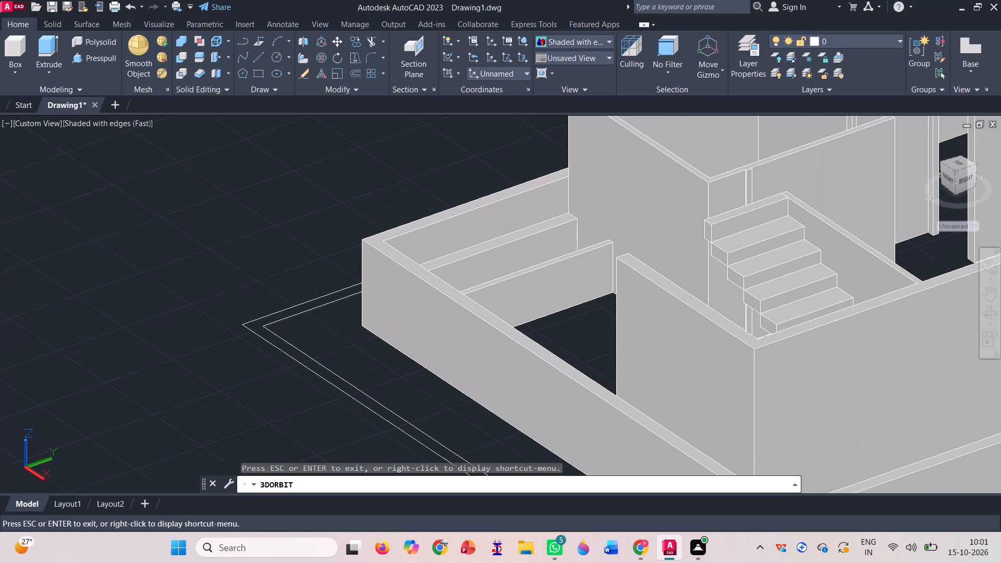
left_click_drag(564, 337, 496, 352)
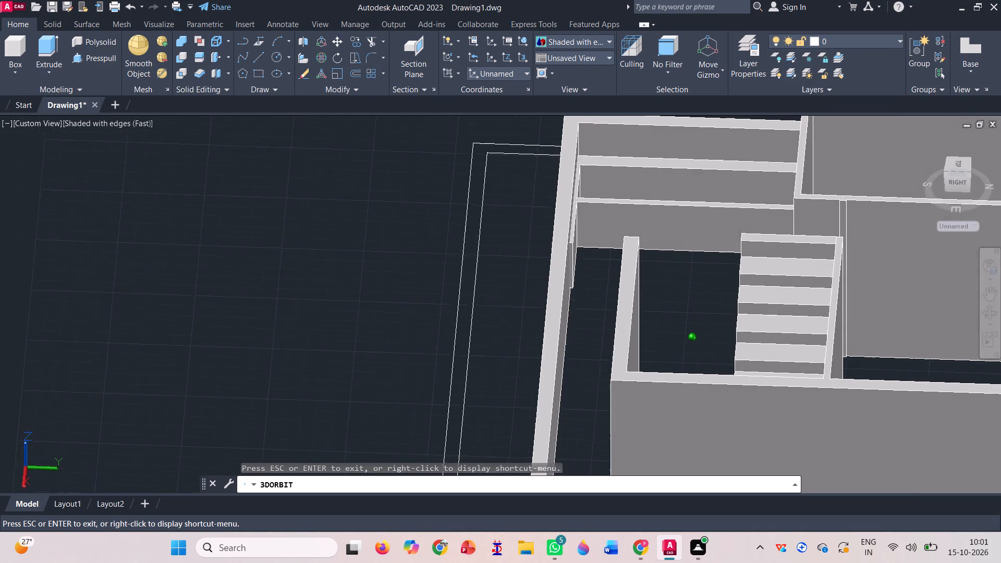
left_click_drag(496, 352, 495, 352)
scroll(654, 144, "up", 4)
key("Escape")
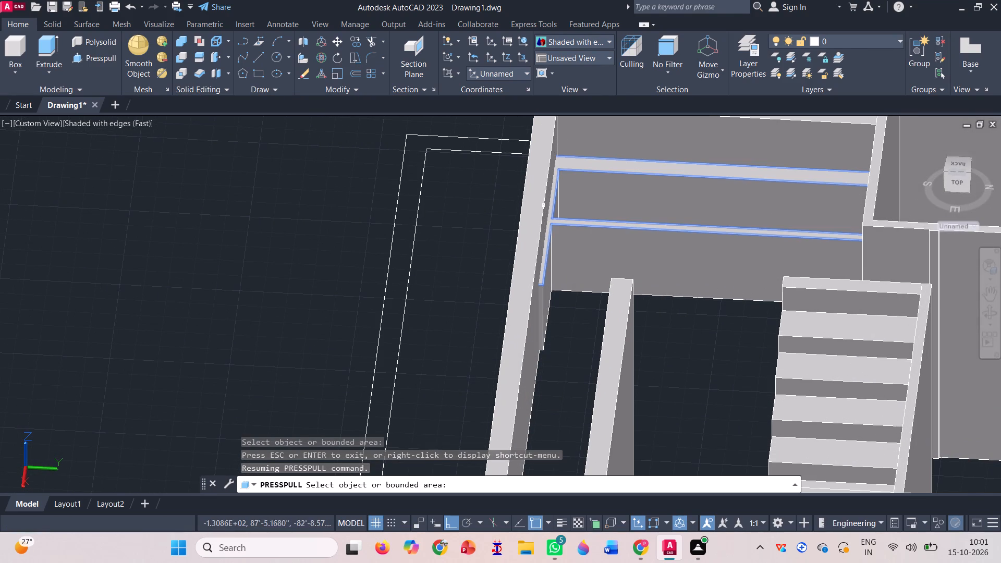
scroll(426, 280, "down", 1)
scroll(567, 192, "up", 2)
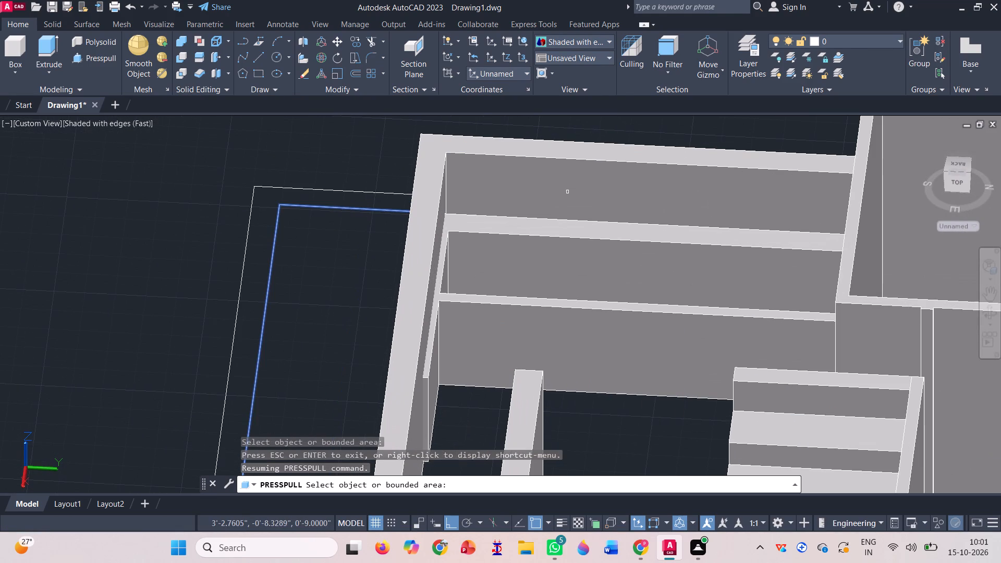
left_click(564, 262)
scroll(577, 223, "up", 1)
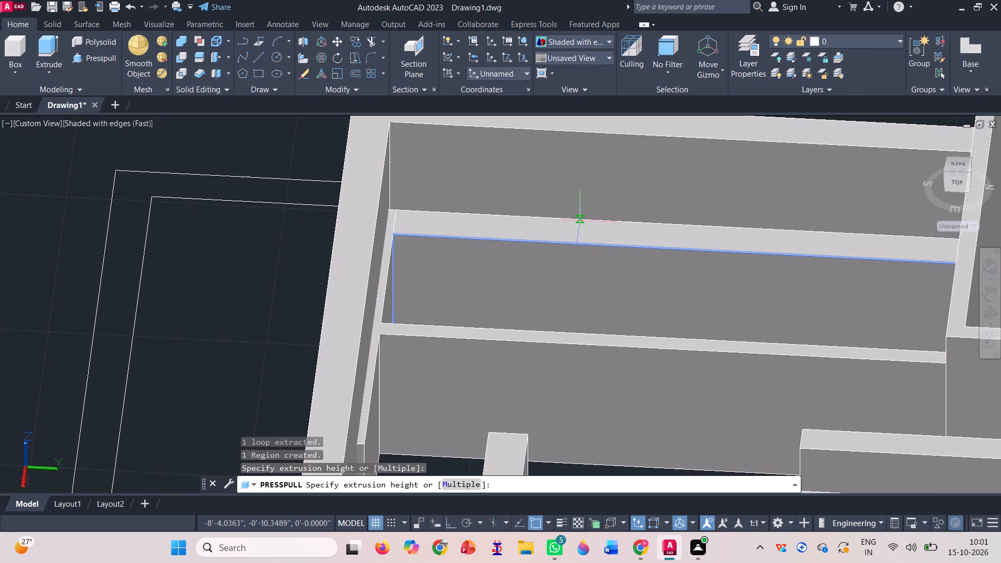
left_click(581, 222)
scroll(519, 200, "down", 1)
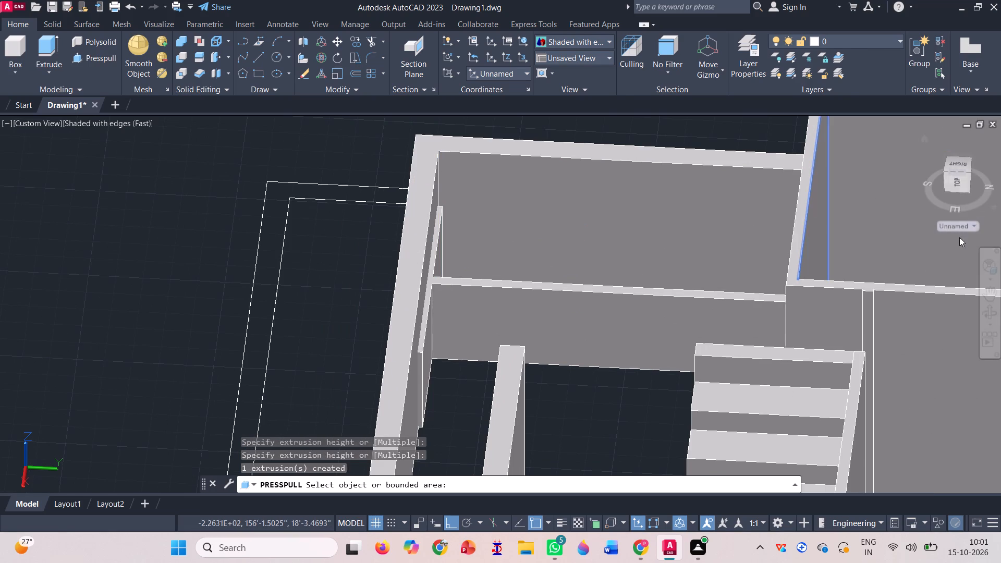
Presspull away the two thin wall strips left along the inside of the front boundary wall, on both sides of the remaining low wall.
left_click(996, 309)
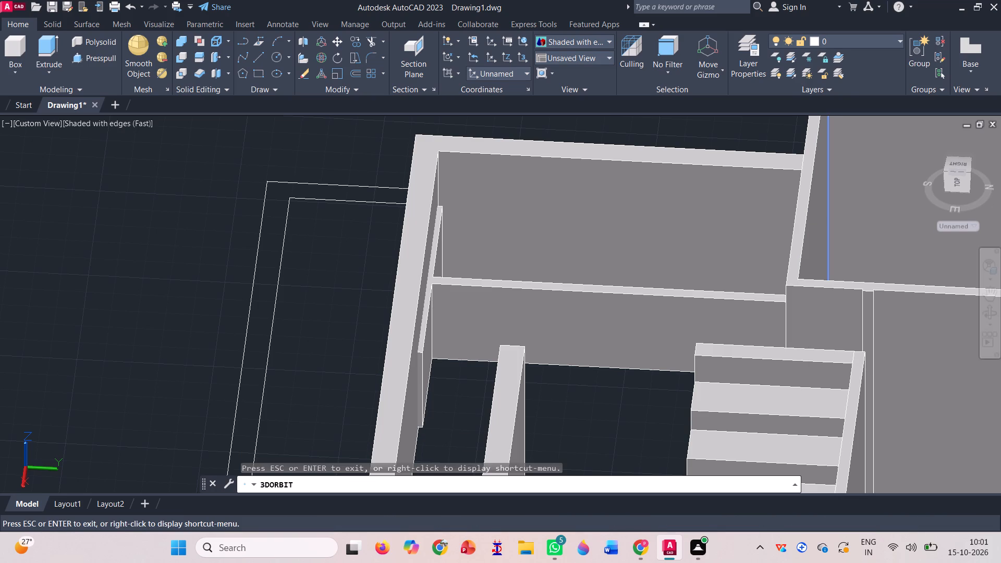
left_click_drag(632, 400, 581, 387)
scroll(789, 275, "up", 3)
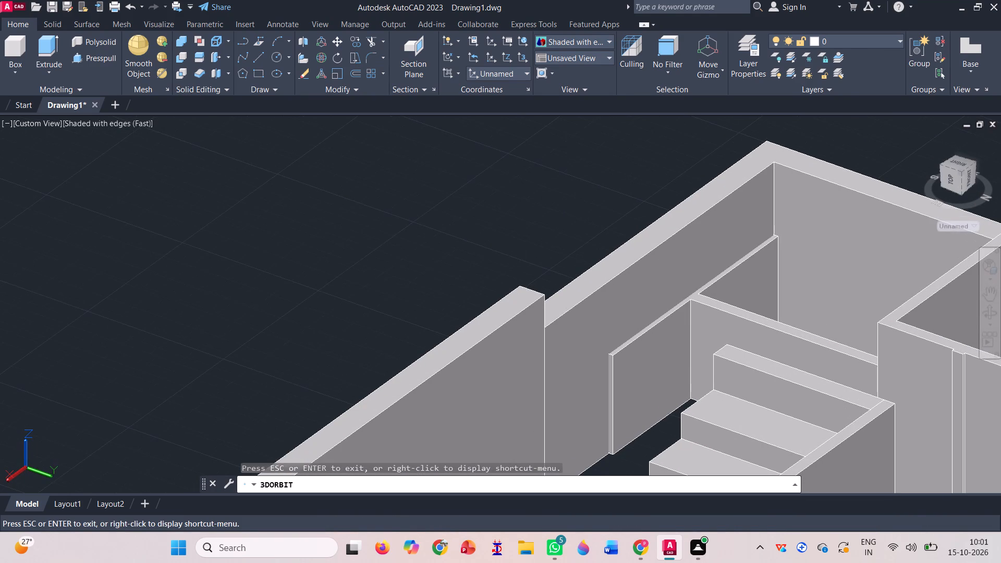
key("space")
scroll(784, 278, "up", 3)
left_click(693, 261)
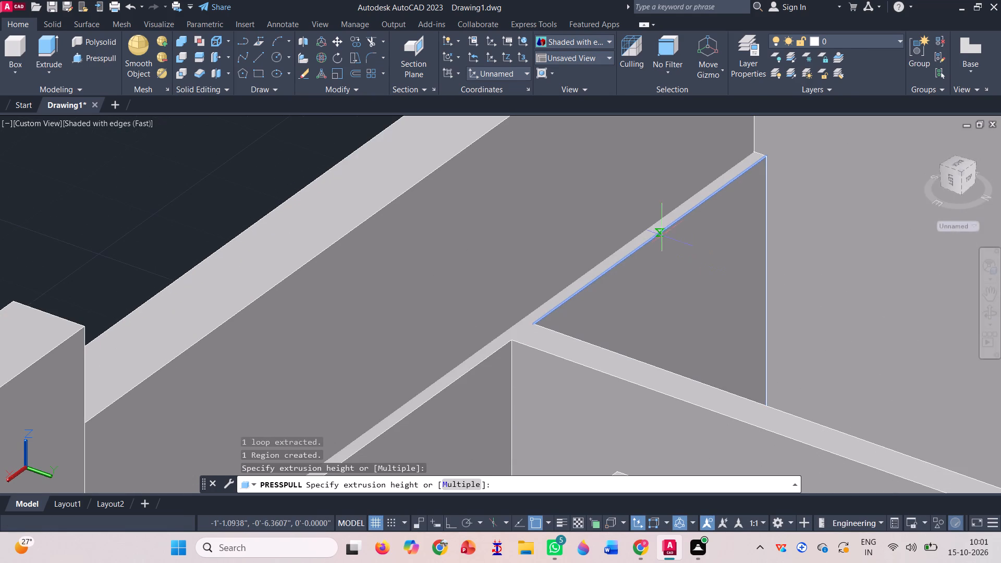
left_click(644, 228)
scroll(642, 232, "down", 2)
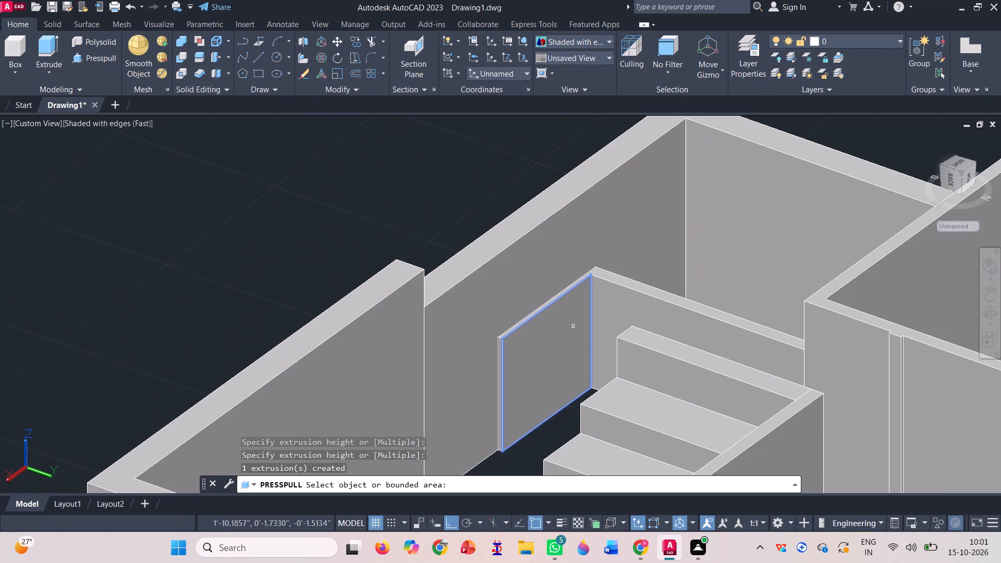
left_click(573, 326)
left_click(489, 281)
scroll(489, 281, "down", 3)
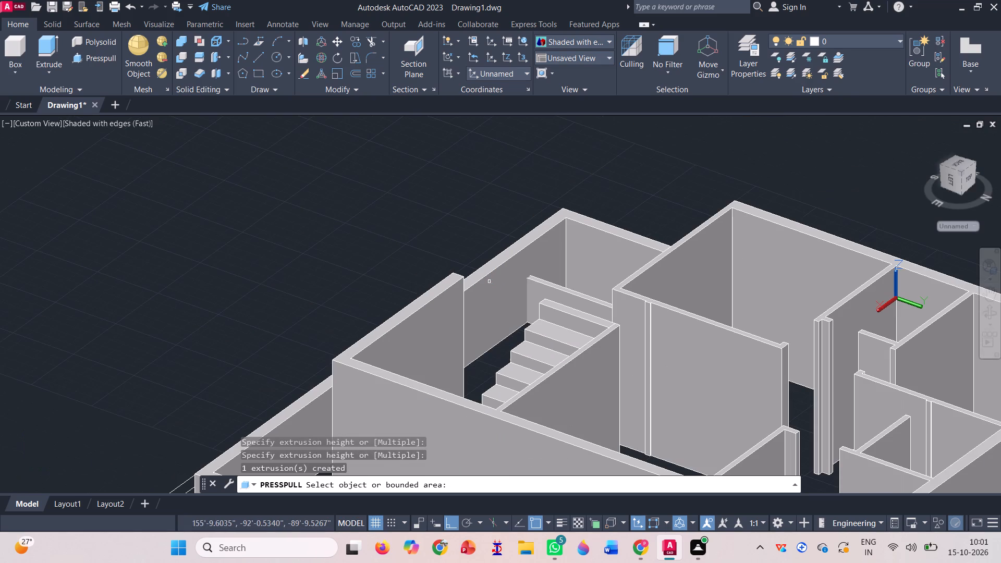
key("Escape")
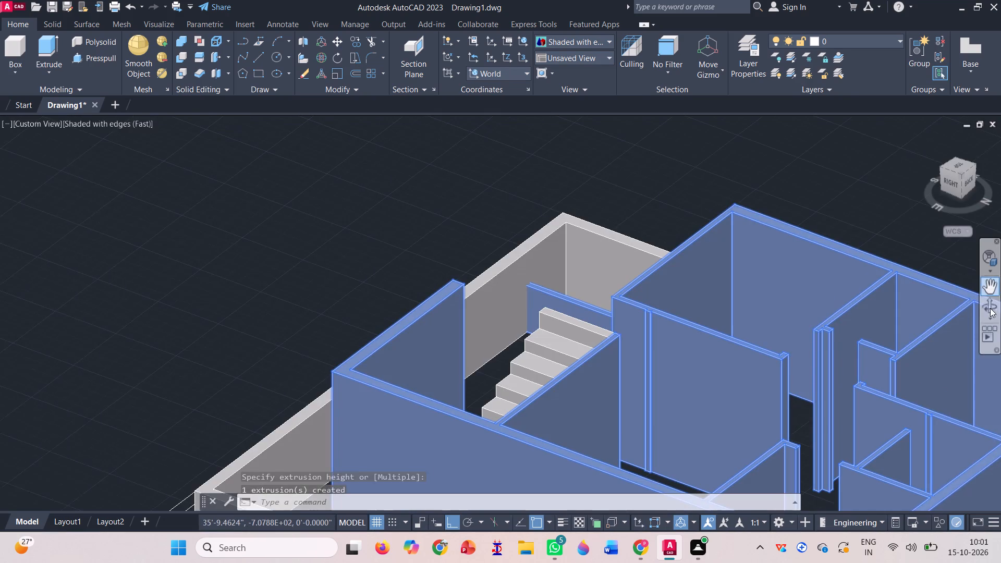
Examine the house and the cleaned-up boundary wall from above and from all sides.
left_click(990, 310)
left_click_drag(158, 314, 213, 372)
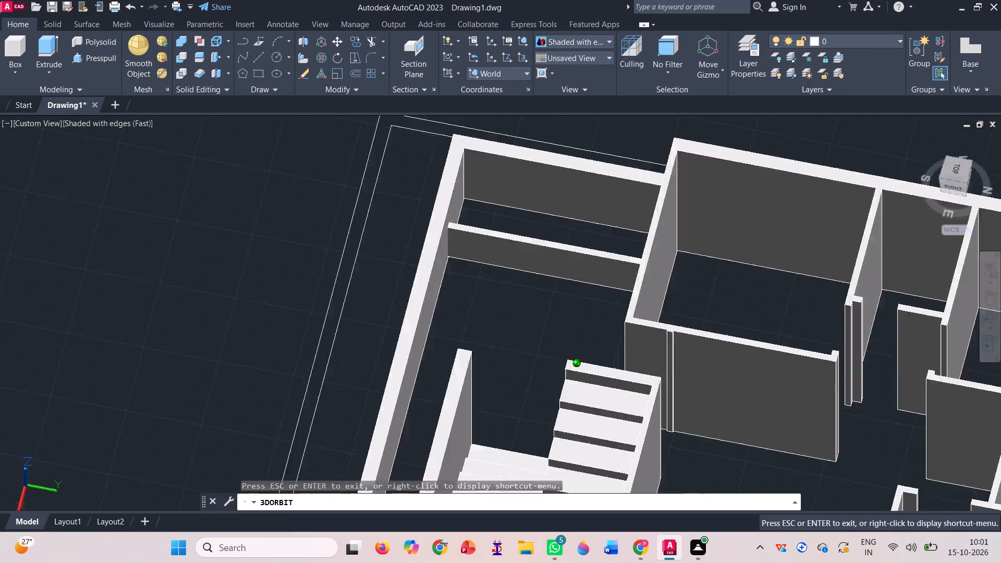
left_click_drag(213, 372, 388, 356)
left_click_drag(279, 346, 279, 317)
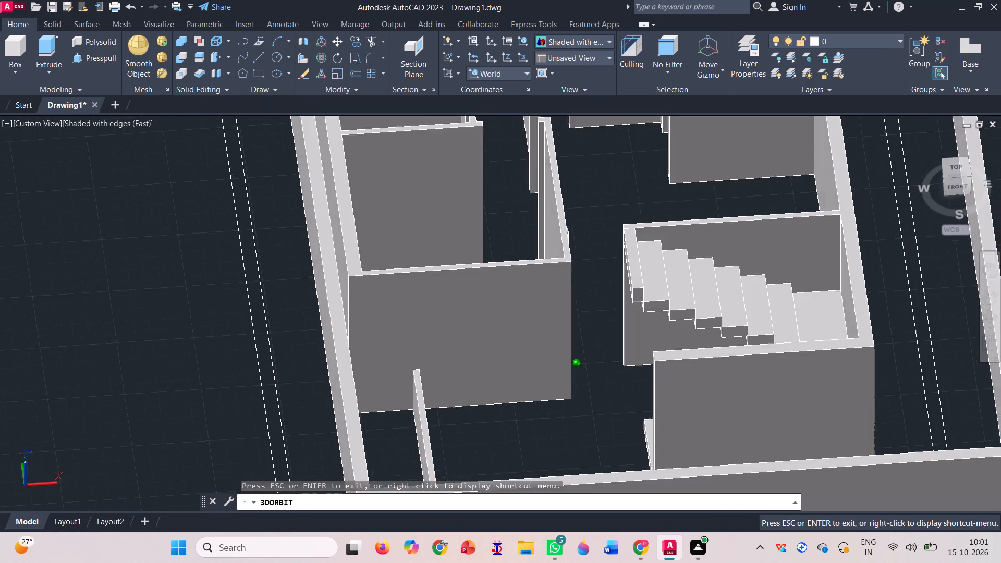
left_click_drag(279, 317, 288, 281)
scroll(256, 261, "down", 6)
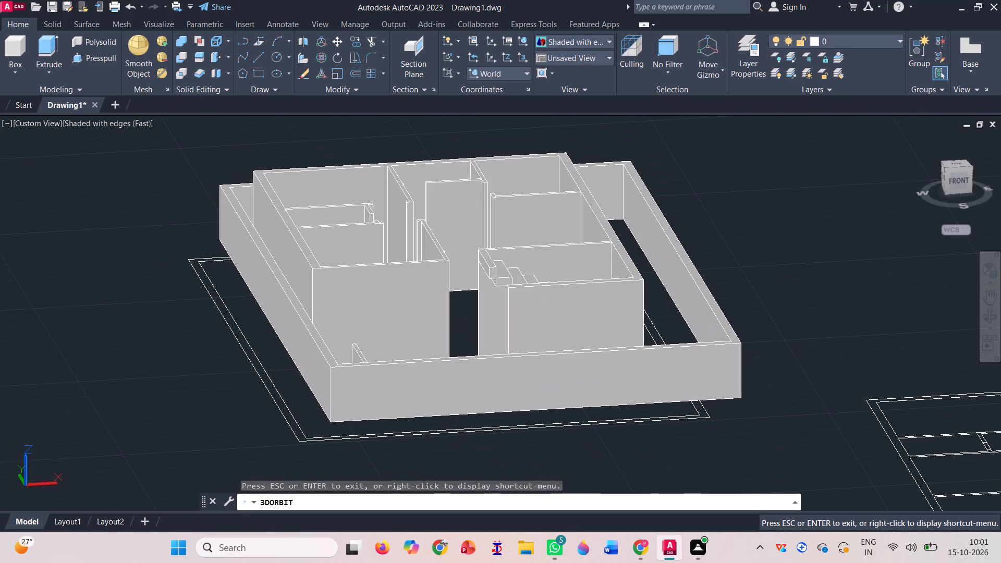
scroll(311, 364, "up", 3)
scroll(308, 390, "down", 2)
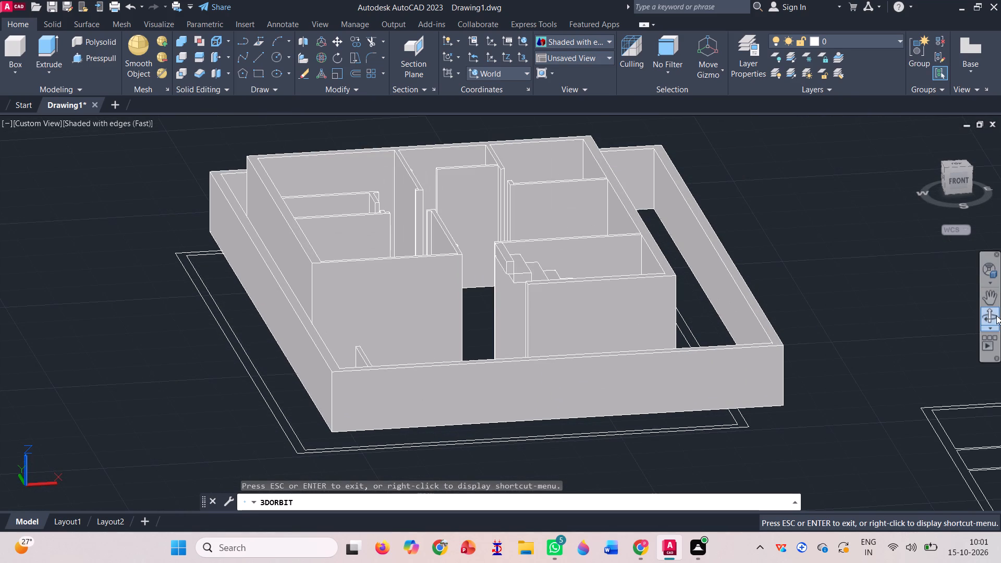
left_click(996, 317)
left_click_drag(569, 434, 245, 416)
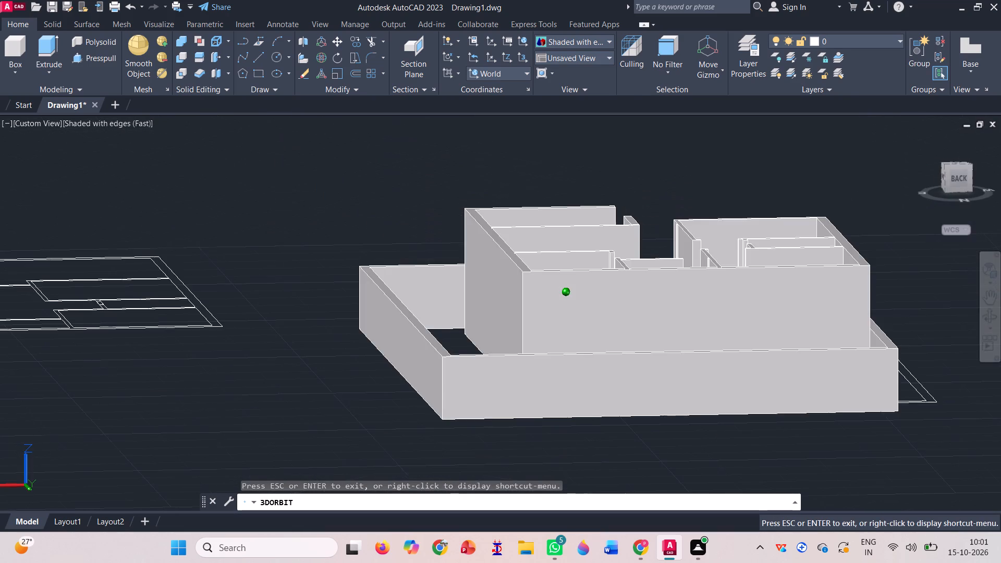
left_click_drag(245, 416, 408, 447)
scroll(273, 356, "down", 4)
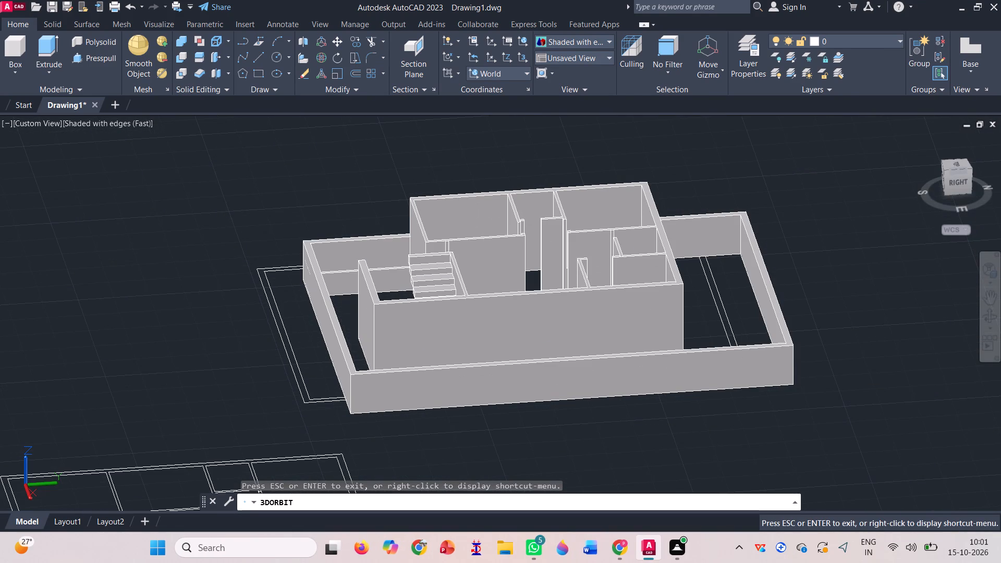
left_click_drag(281, 383, 331, 407)
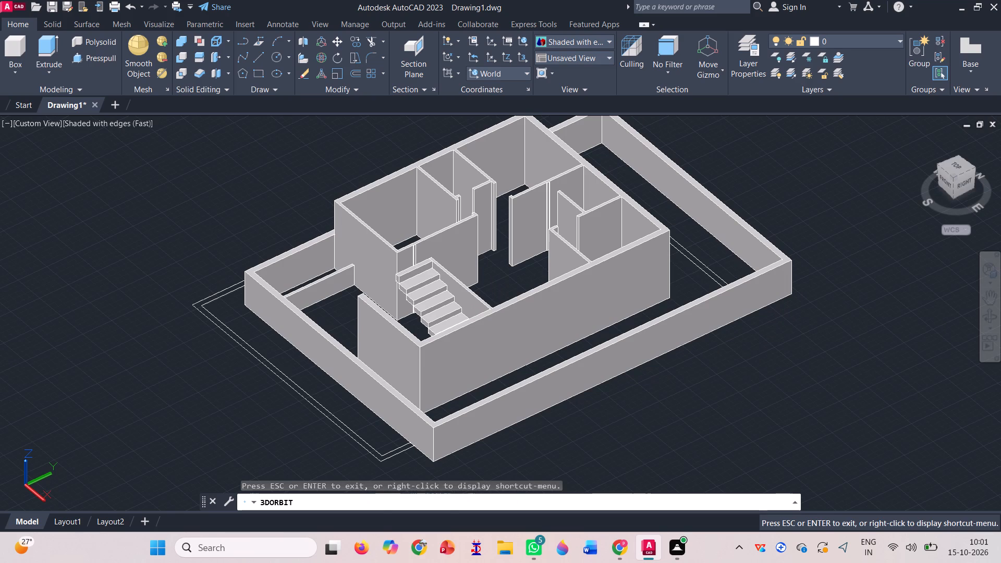
key("Escape")
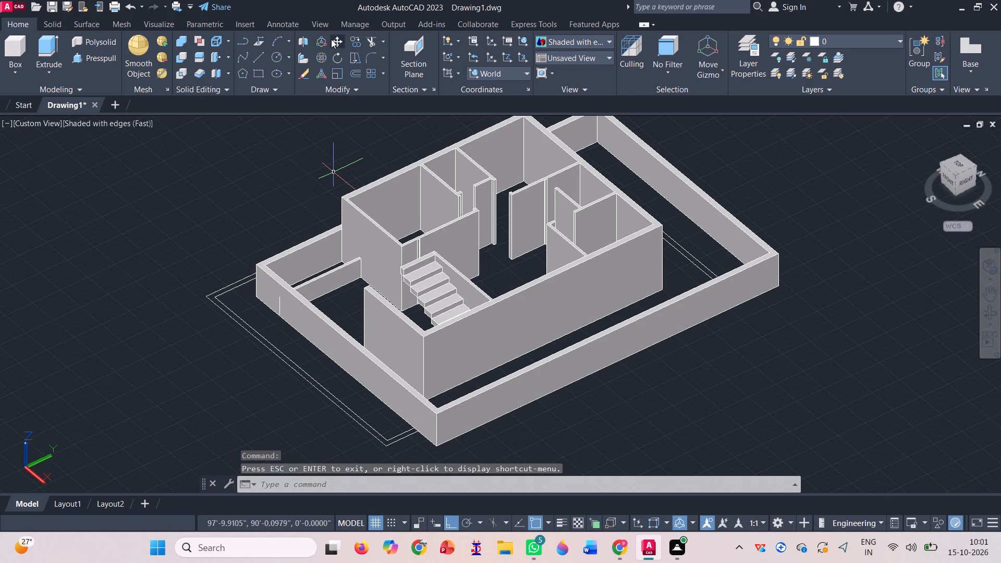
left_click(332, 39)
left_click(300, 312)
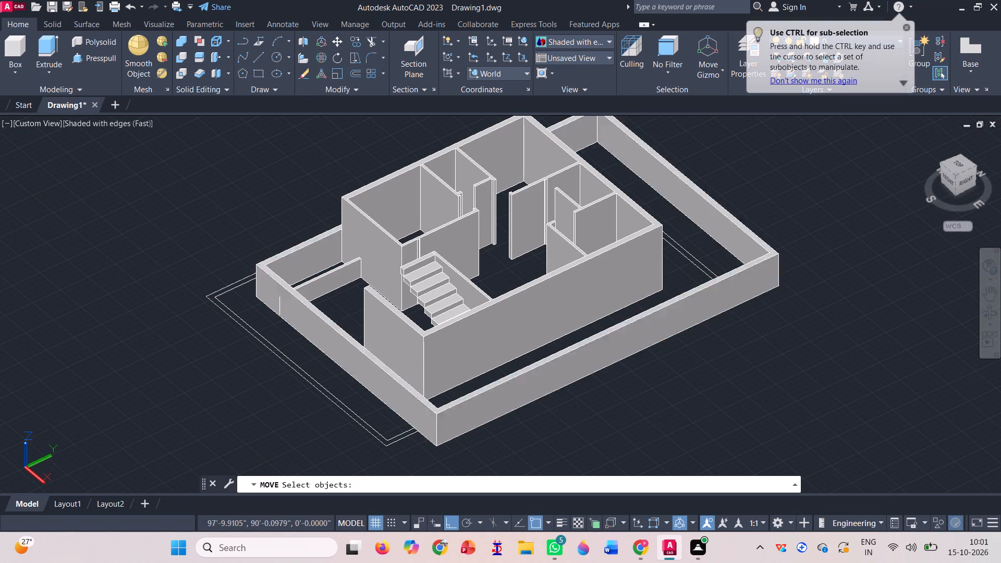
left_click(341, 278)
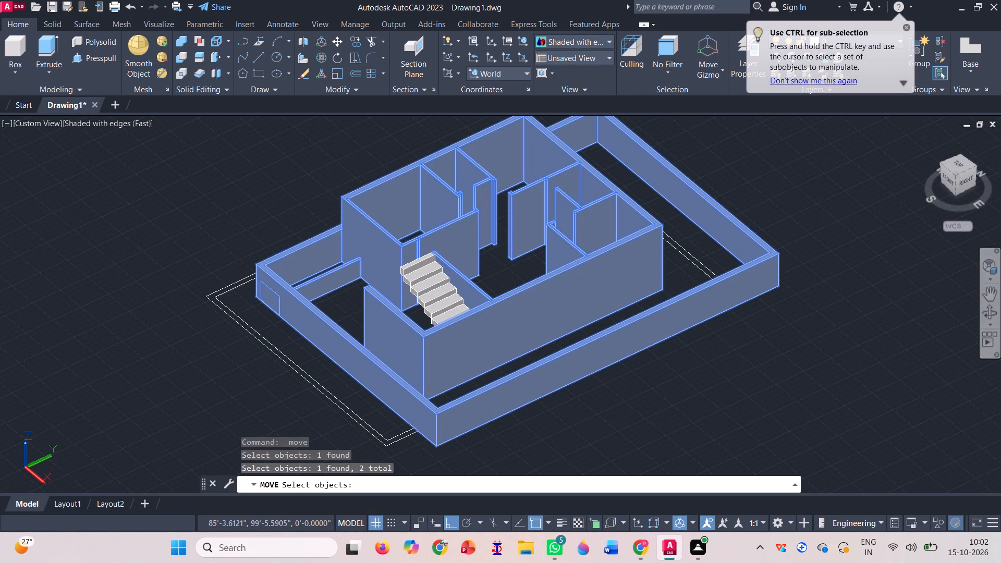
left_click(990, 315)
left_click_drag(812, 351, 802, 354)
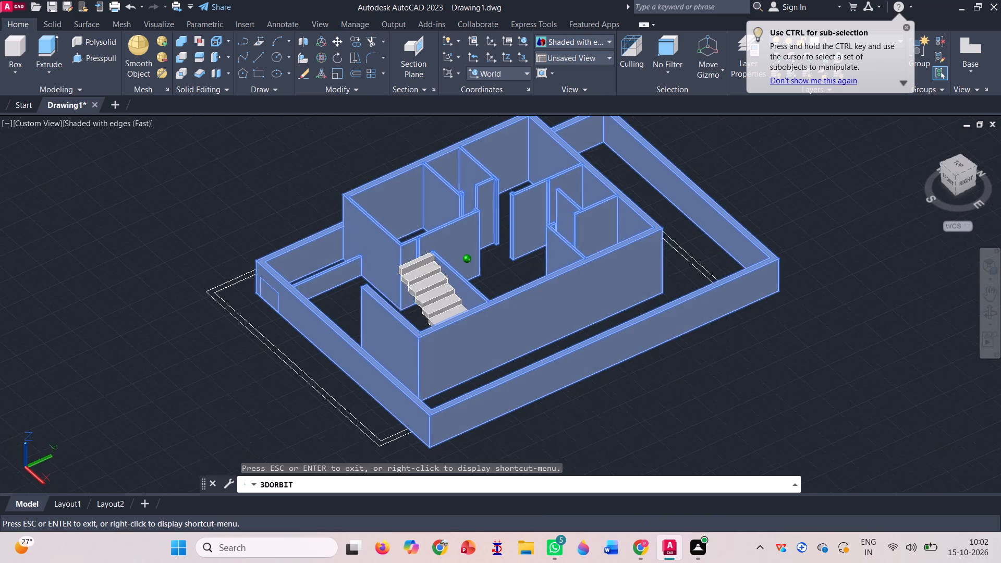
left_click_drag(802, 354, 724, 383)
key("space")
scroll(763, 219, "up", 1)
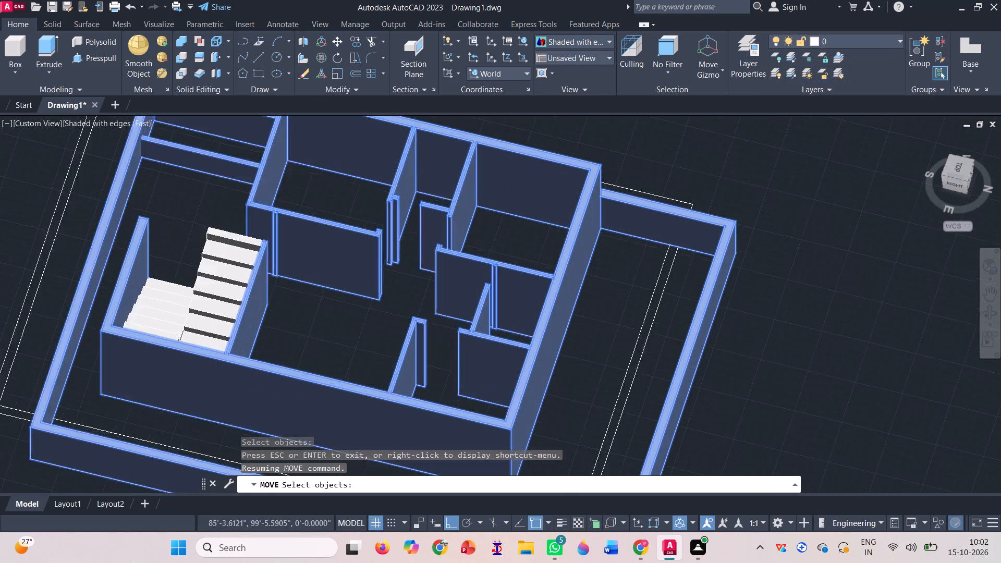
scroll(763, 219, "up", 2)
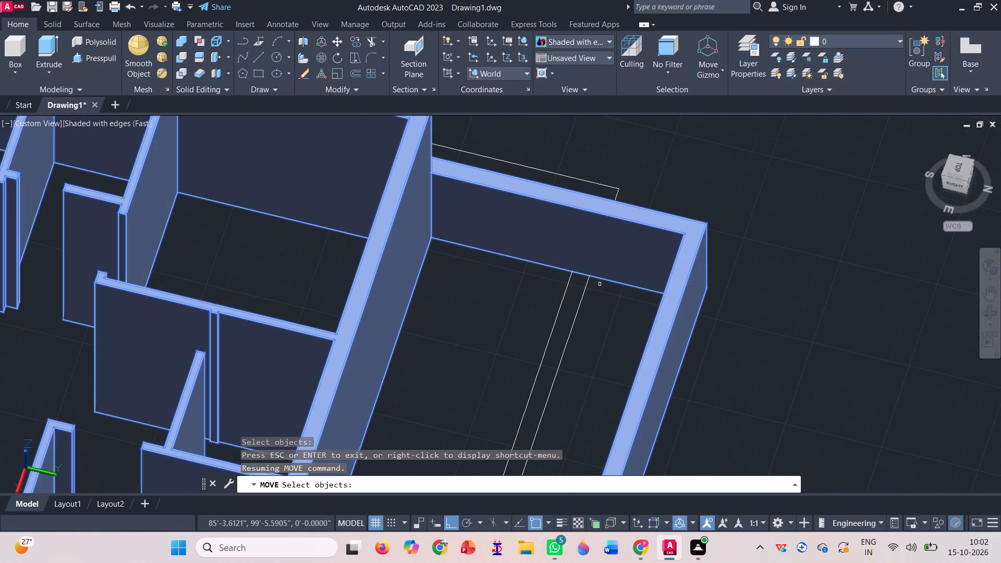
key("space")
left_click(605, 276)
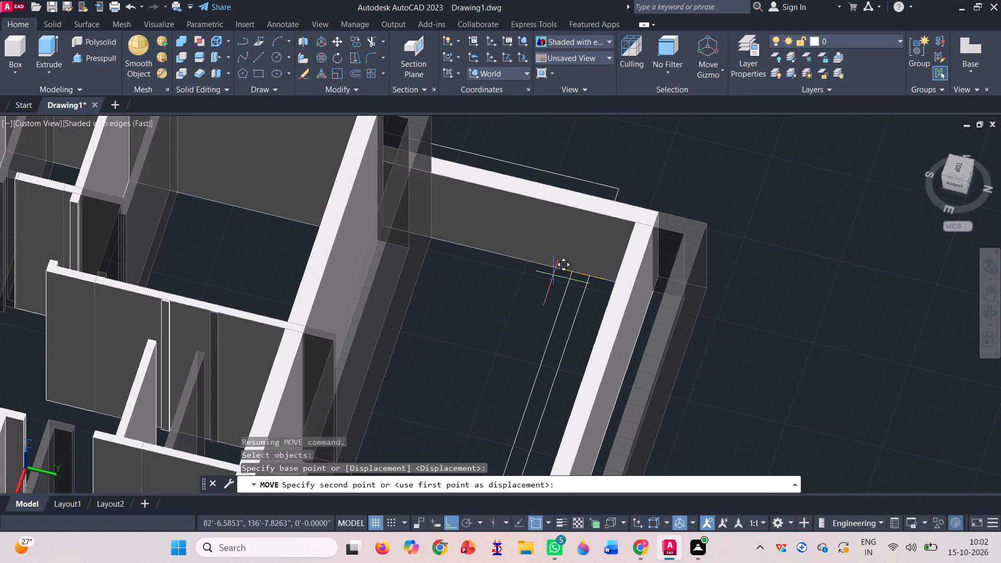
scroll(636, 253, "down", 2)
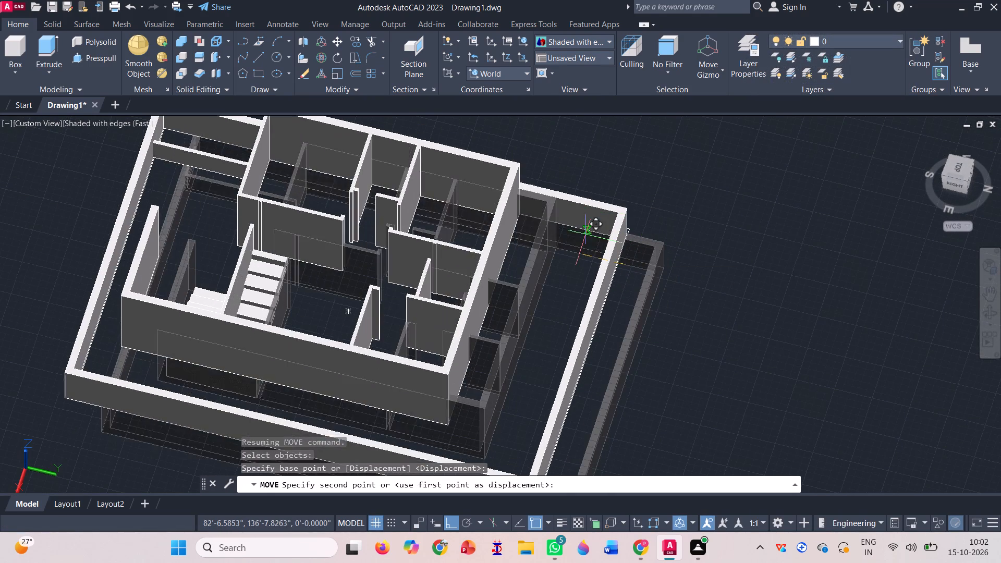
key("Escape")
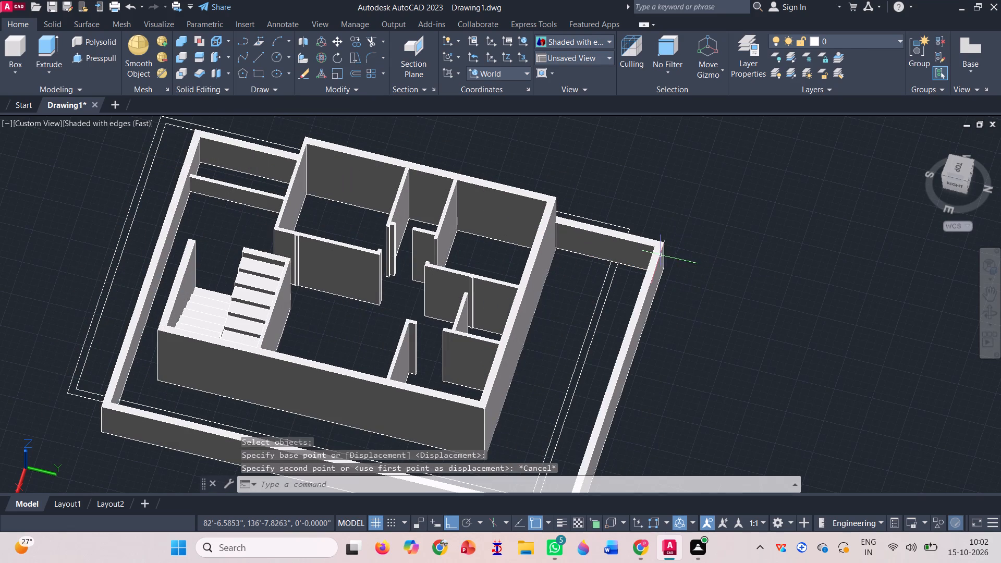
Move the boundary wall about 5'-9" south, from its north-west top corner toward the site outline.
scroll(650, 231, "down", 1)
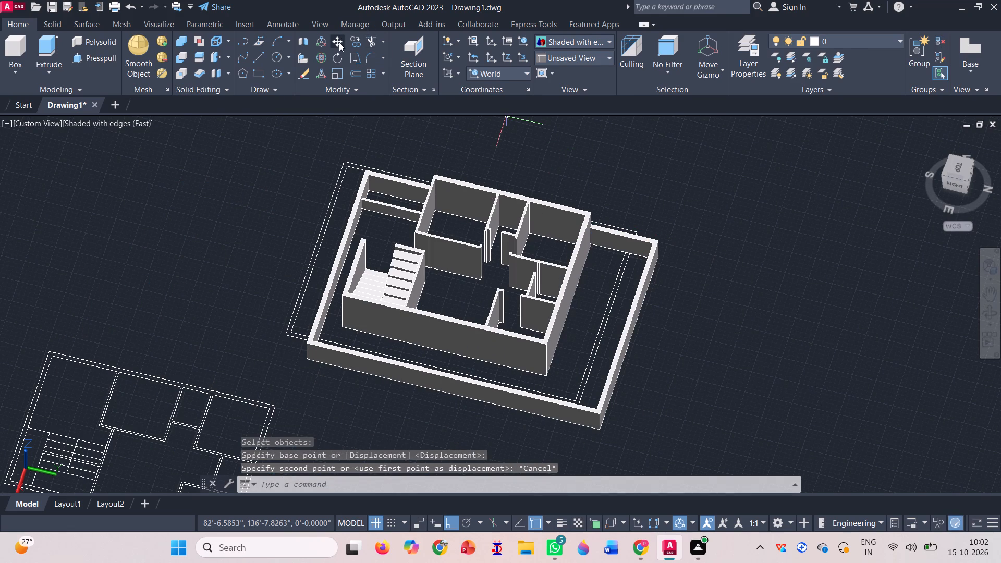
left_click(339, 42)
left_click(641, 307)
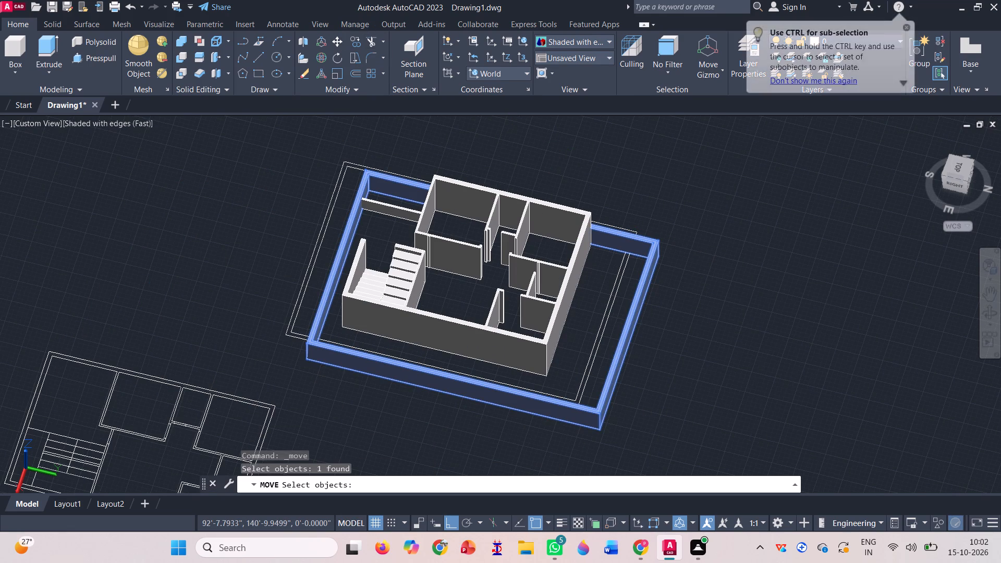
scroll(328, 194, "up", 3)
scroll(462, 226, "down", 2)
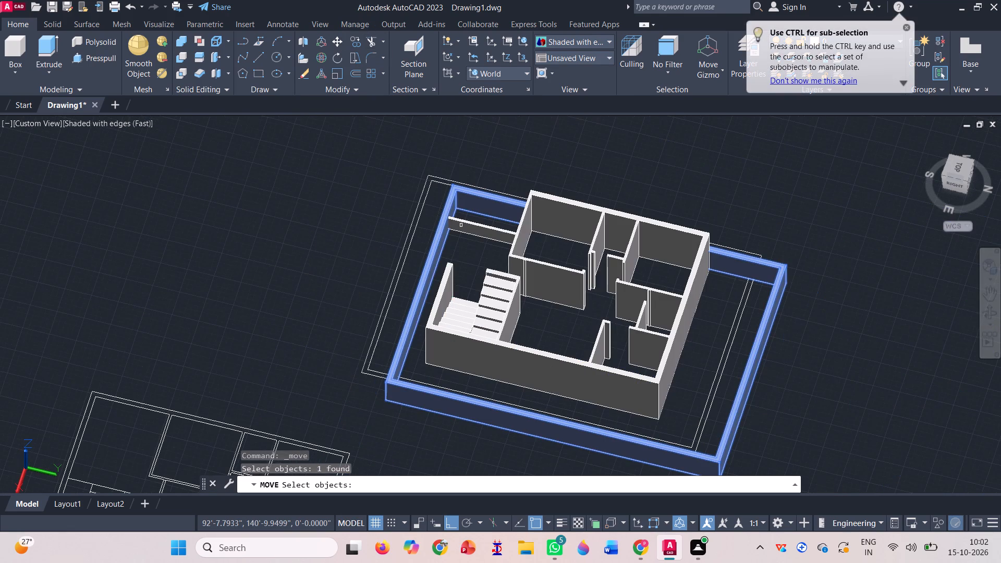
scroll(426, 188, "down", 1)
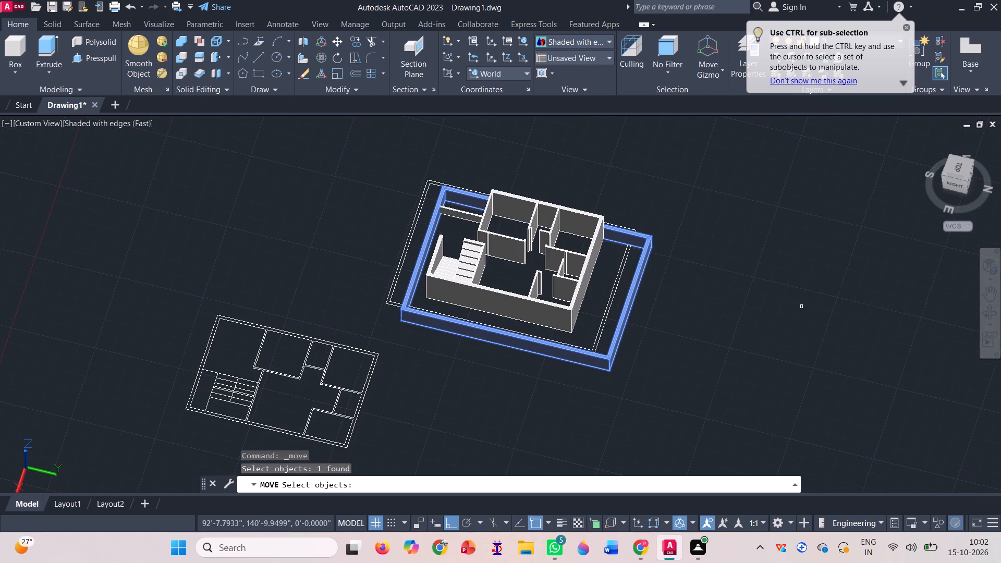
key("space")
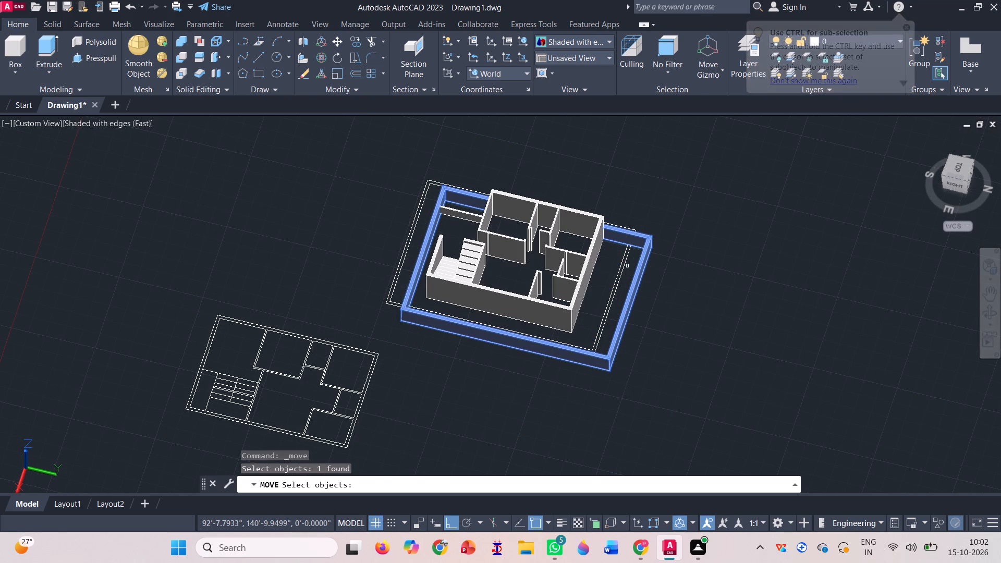
scroll(648, 224, "up", 2)
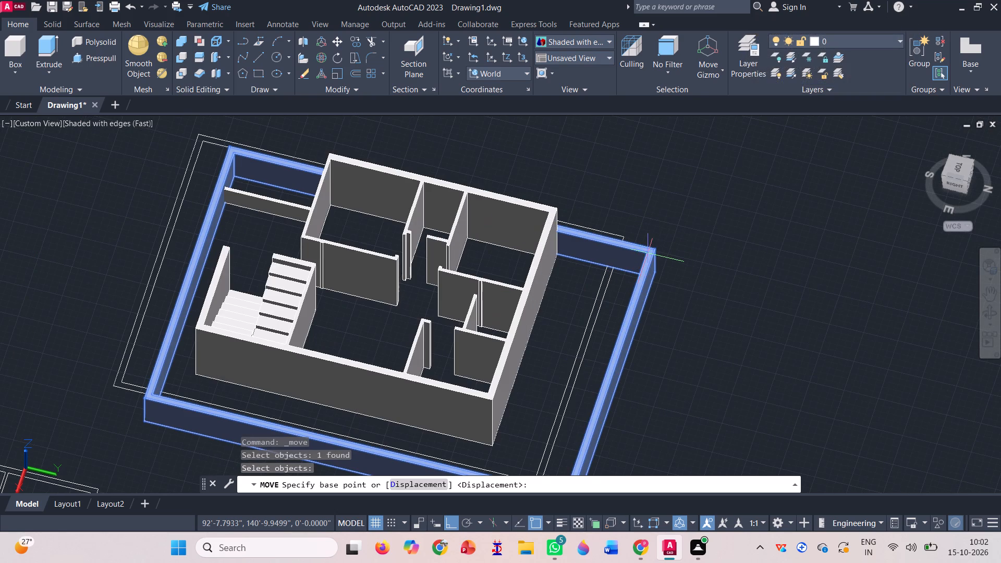
left_click(646, 253)
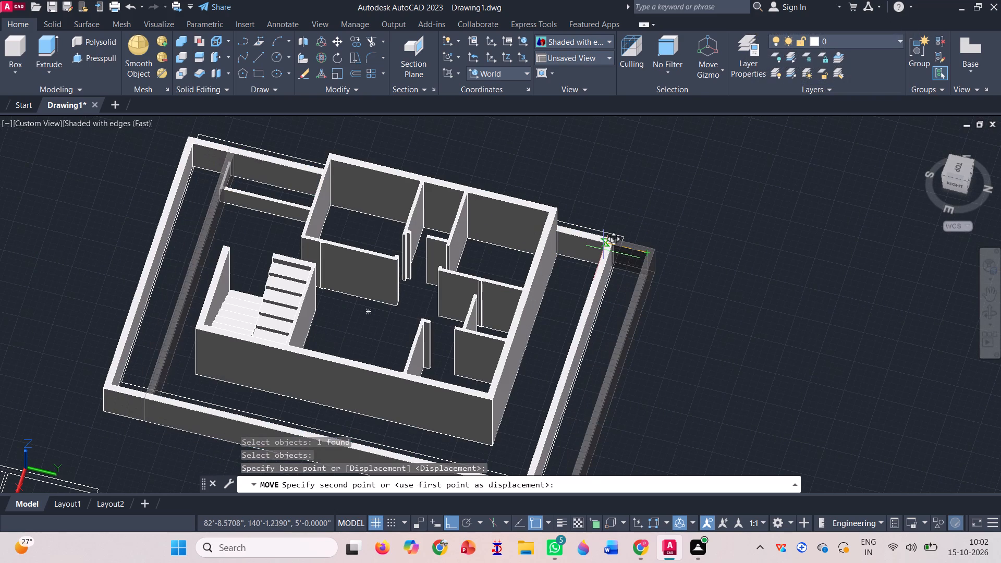
left_click(596, 250)
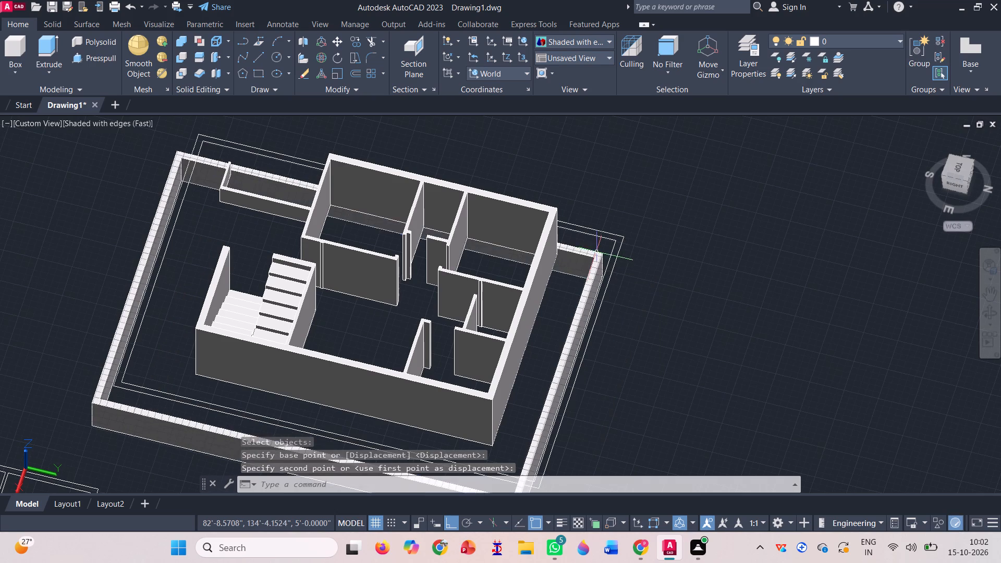
Raise the sunken boundary wall vertically until its base sits above the ground-level site outline.
scroll(685, 252, "down", 1)
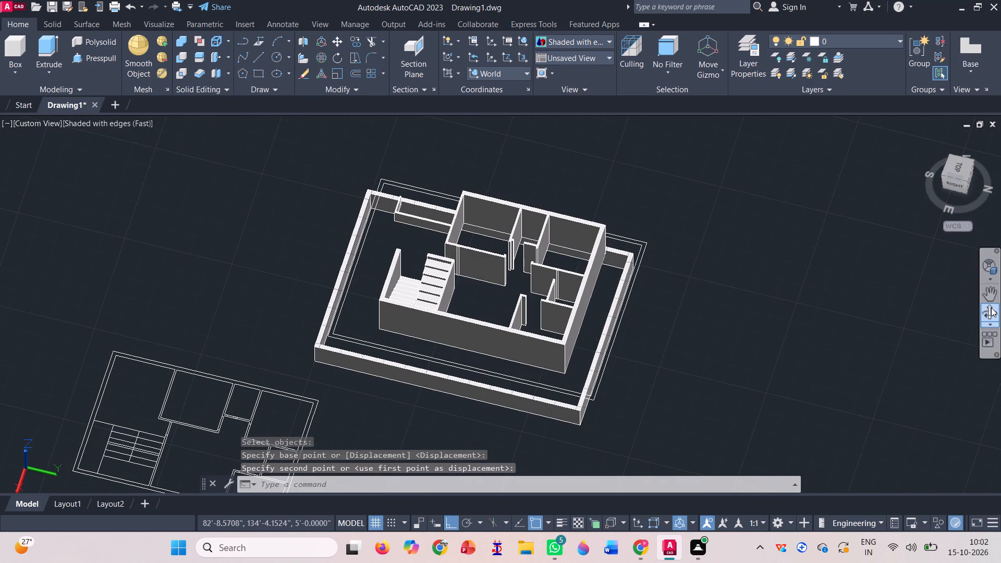
left_click(991, 308)
left_click_drag(674, 383, 726, 316)
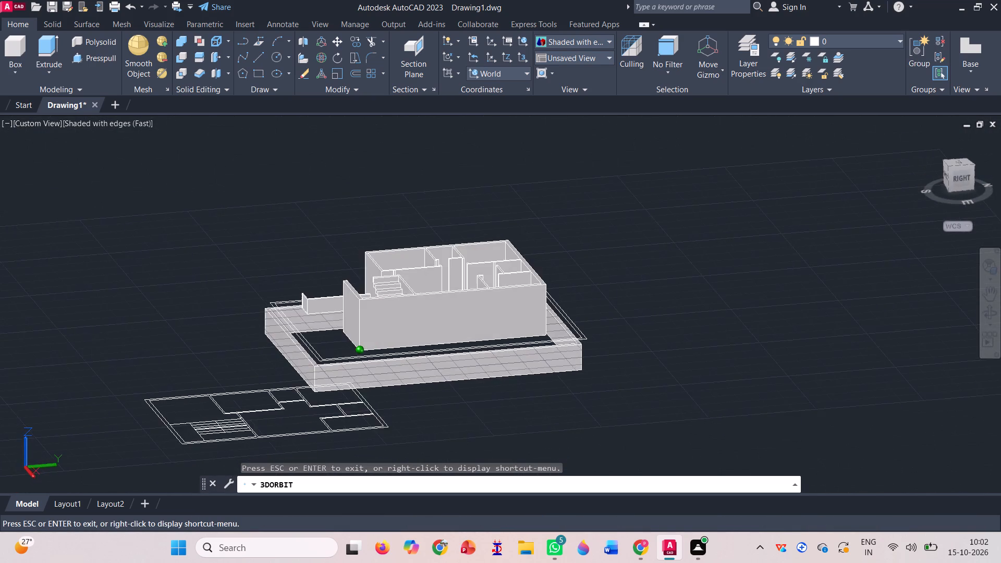
left_click_drag(726, 316, 806, 331)
left_click_drag(146, 332, 154, 338)
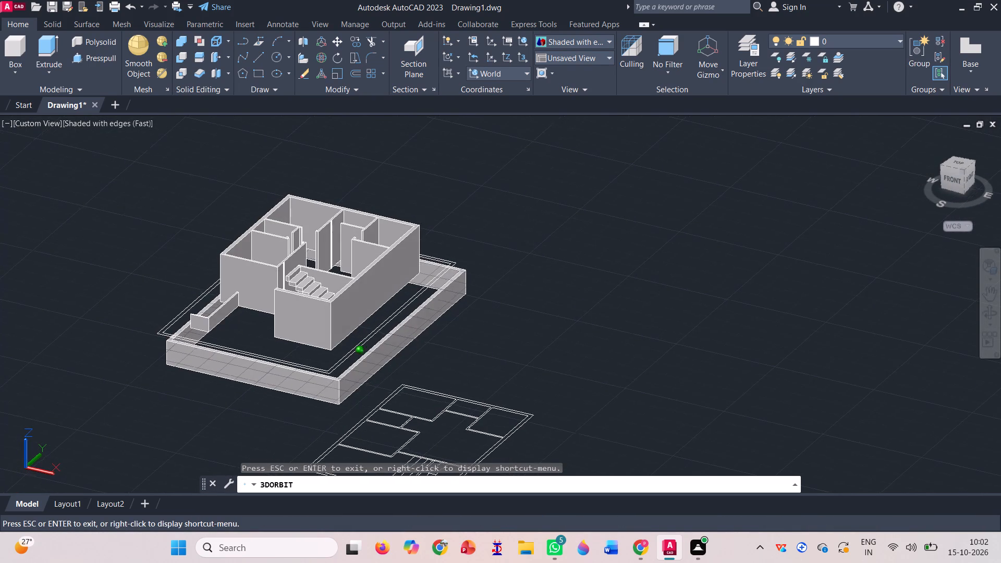
left_click_drag(154, 338, 229, 326)
scroll(300, 364, "up", 3)
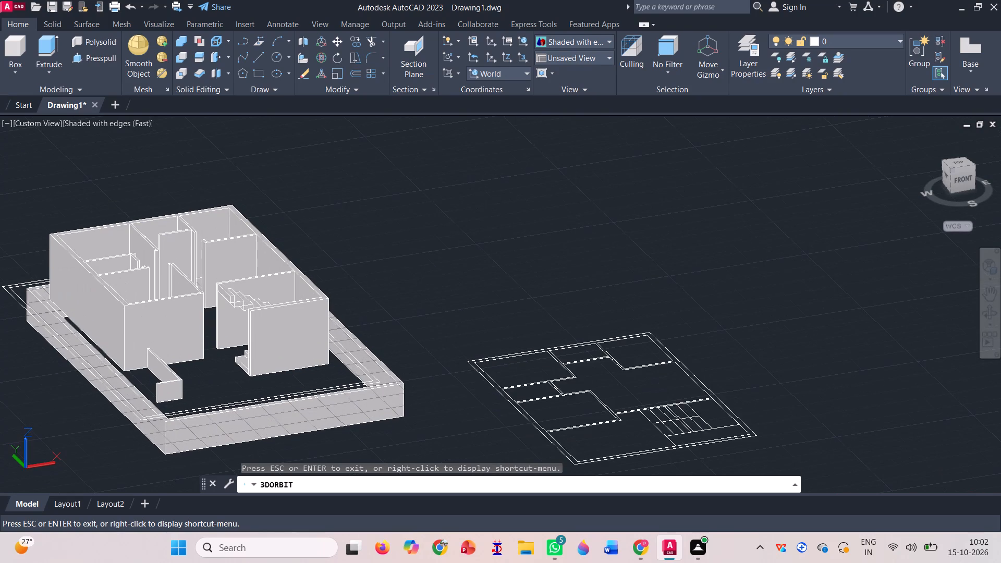
scroll(304, 400, "up", 3)
key("Escape")
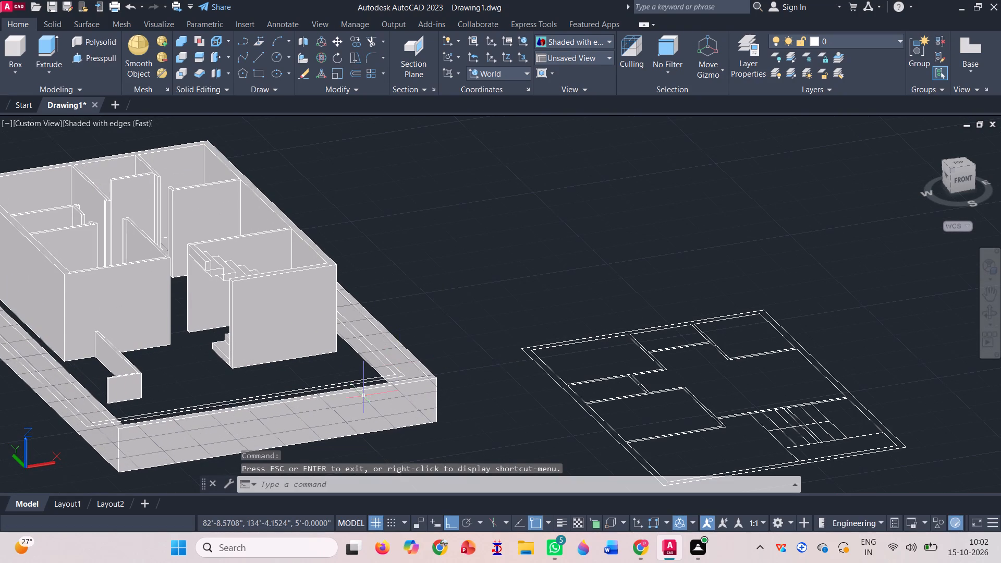
left_click(359, 407)
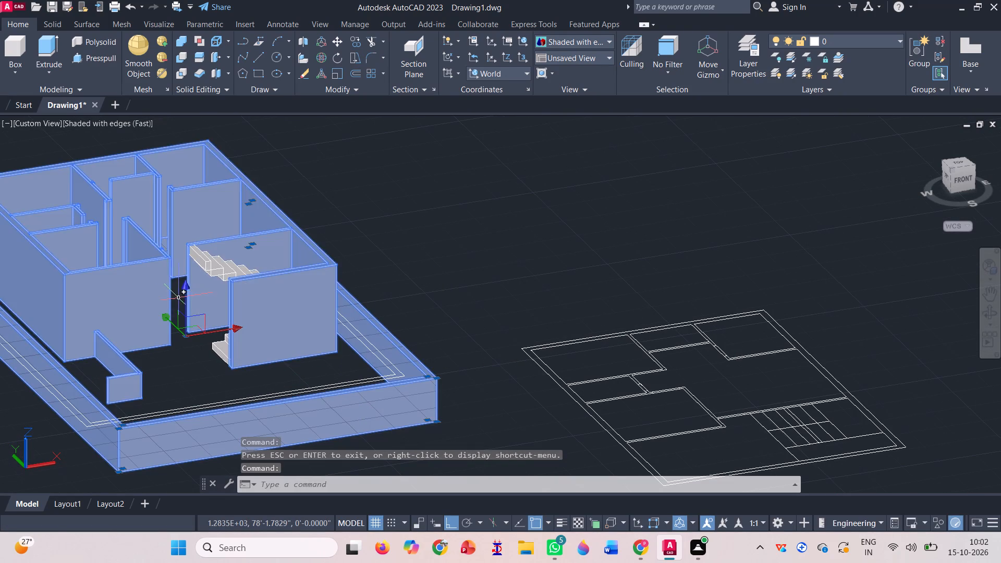
left_click_drag(186, 299, 186, 335)
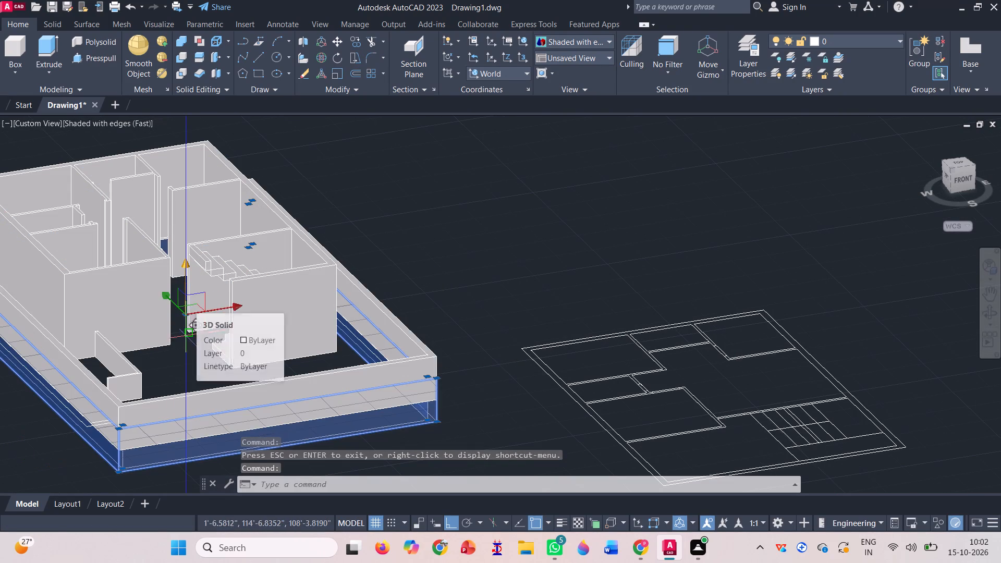
left_click(182, 288)
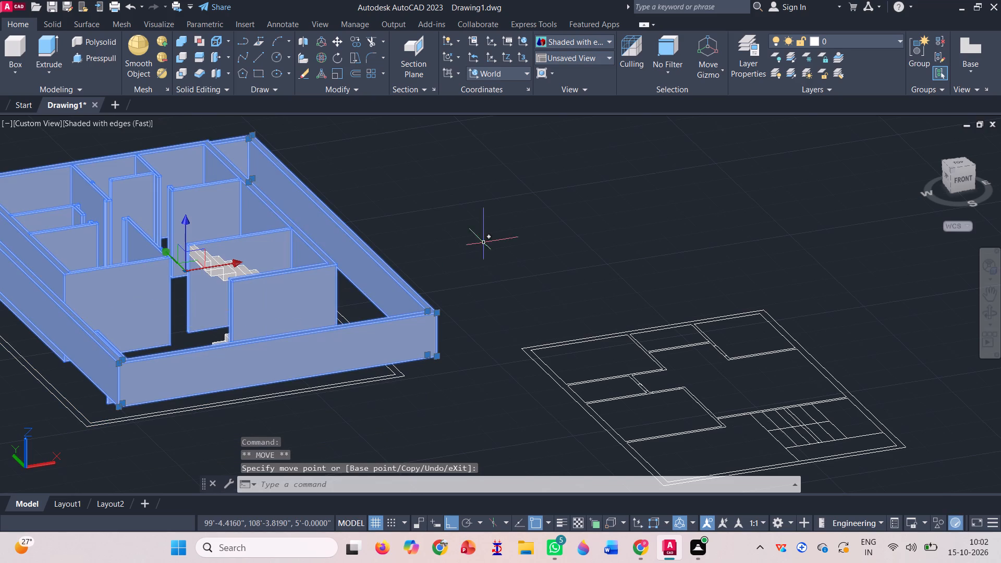
Draw an open rectangular reference outline at ground level, about 6'-10" by 24'-11", starting at the house's bottom corner near the front boundary wall.
scroll(484, 241, "down", 2)
scroll(321, 298, "up", 3)
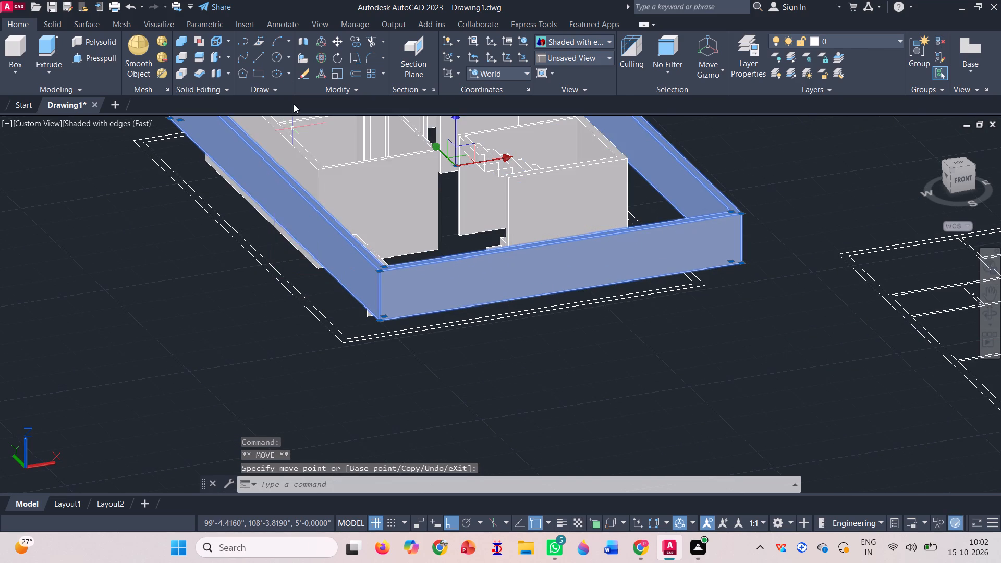
left_click(260, 62)
scroll(317, 271, "up", 3)
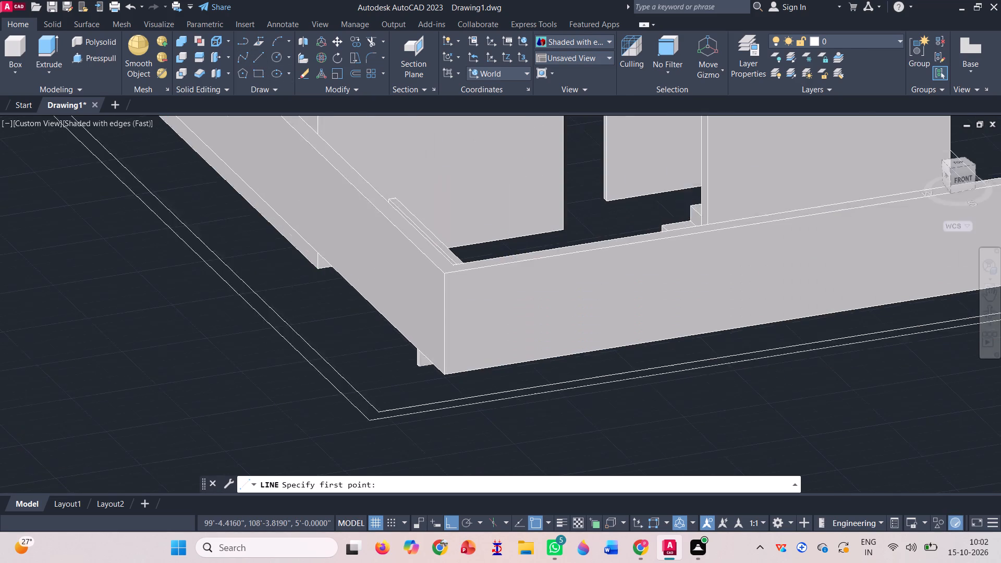
left_click(317, 273)
left_click(115, 327)
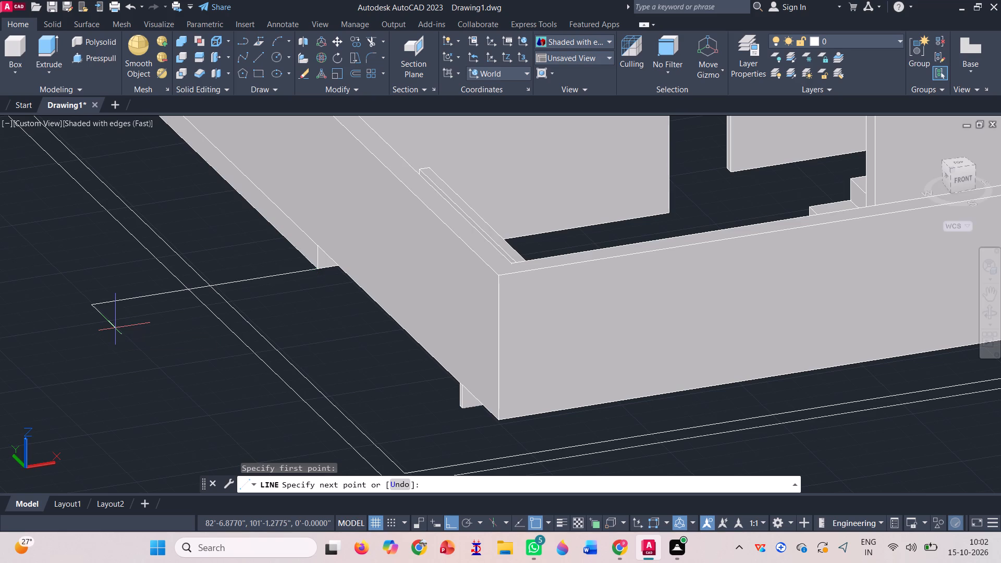
scroll(163, 239, "down", 2)
left_click(242, 377)
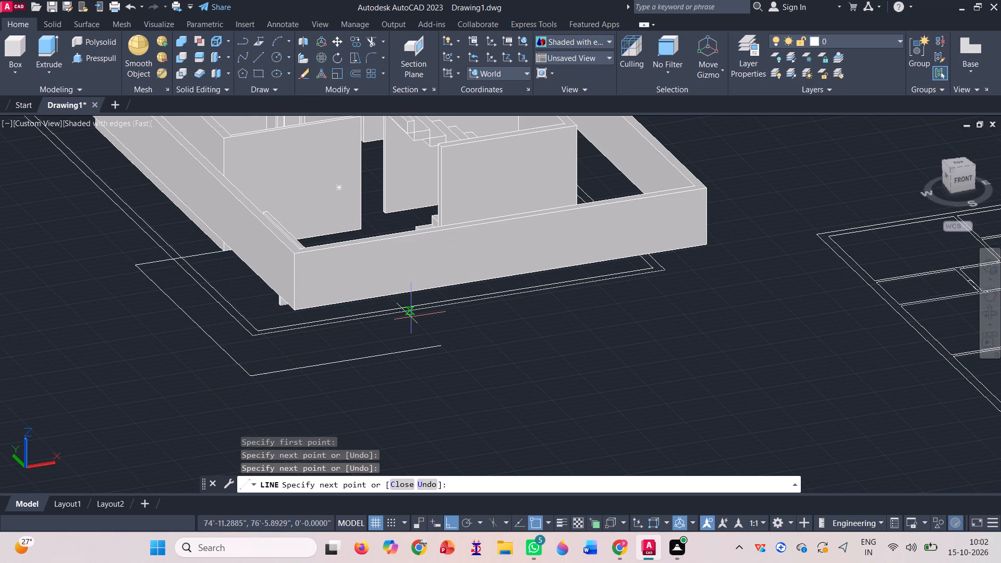
left_click(318, 353)
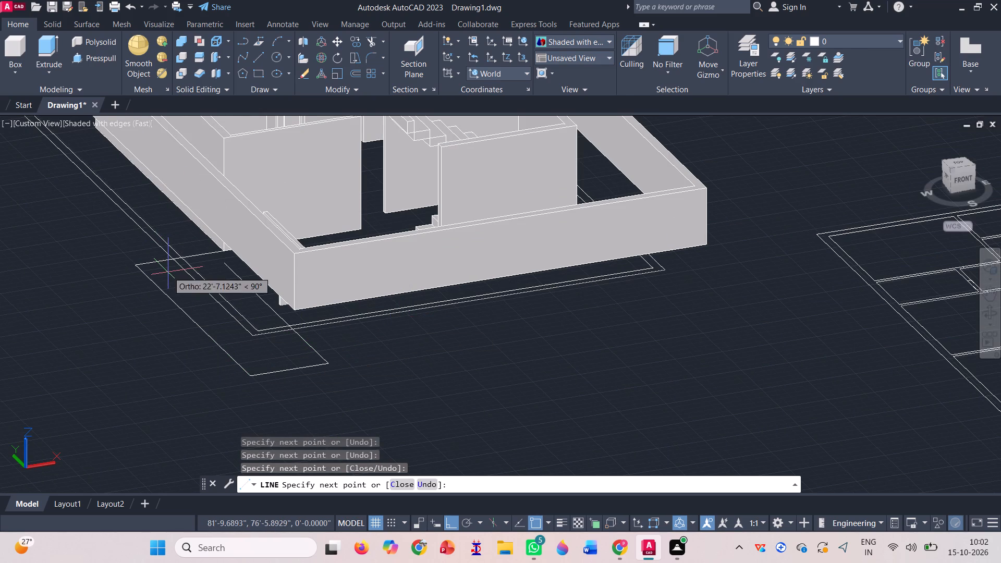
left_click(212, 249)
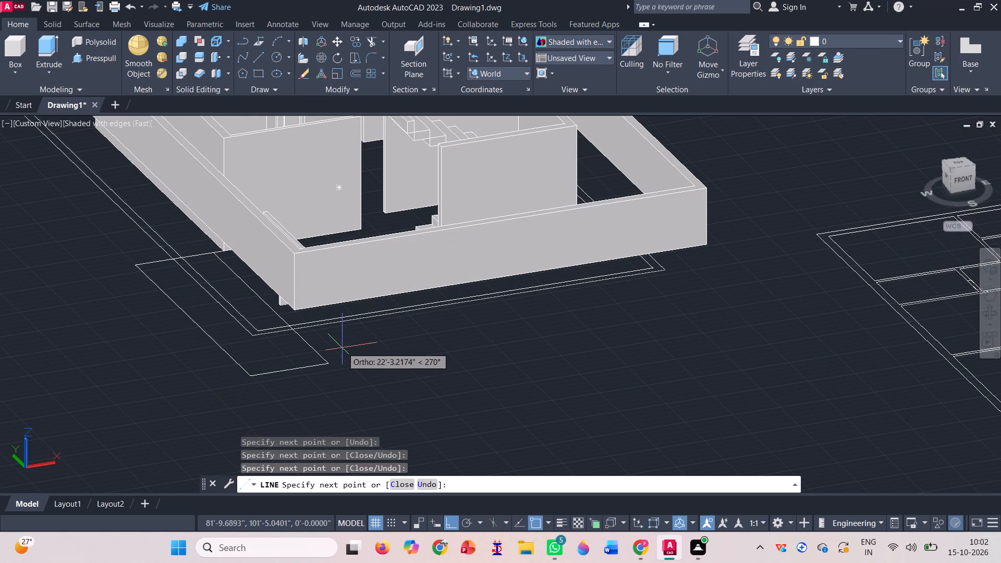
key("space")
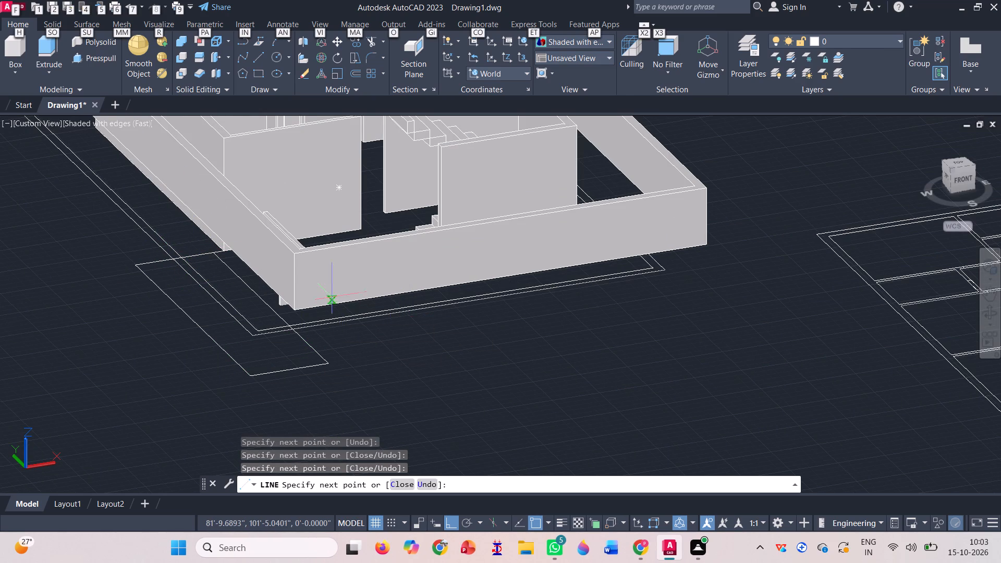
key("space")
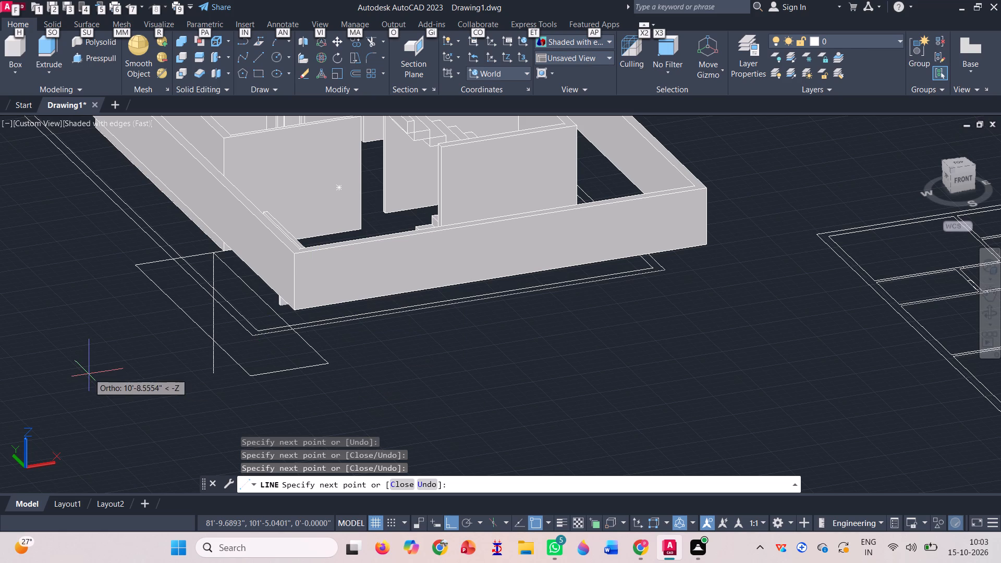
key("space")
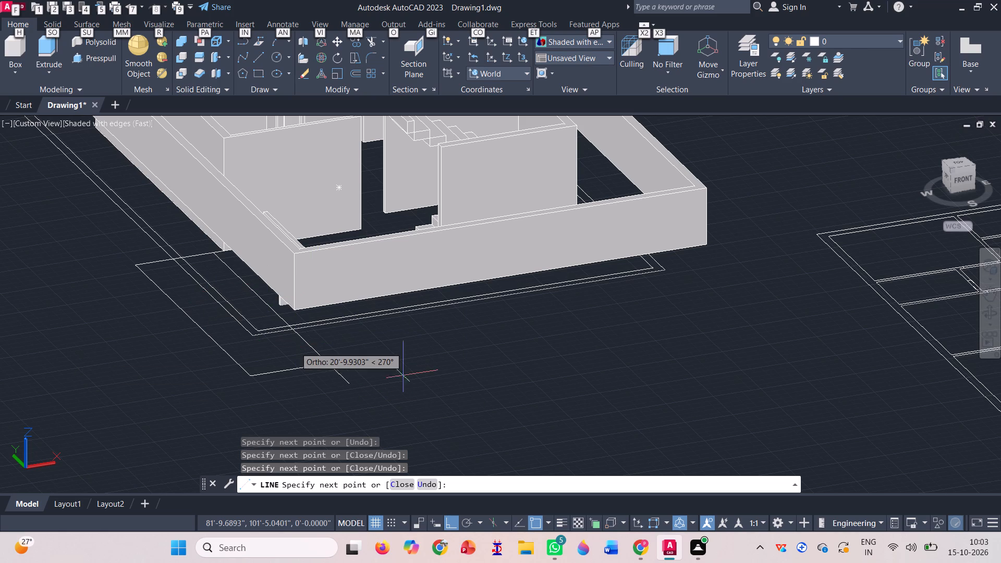
key("Escape")
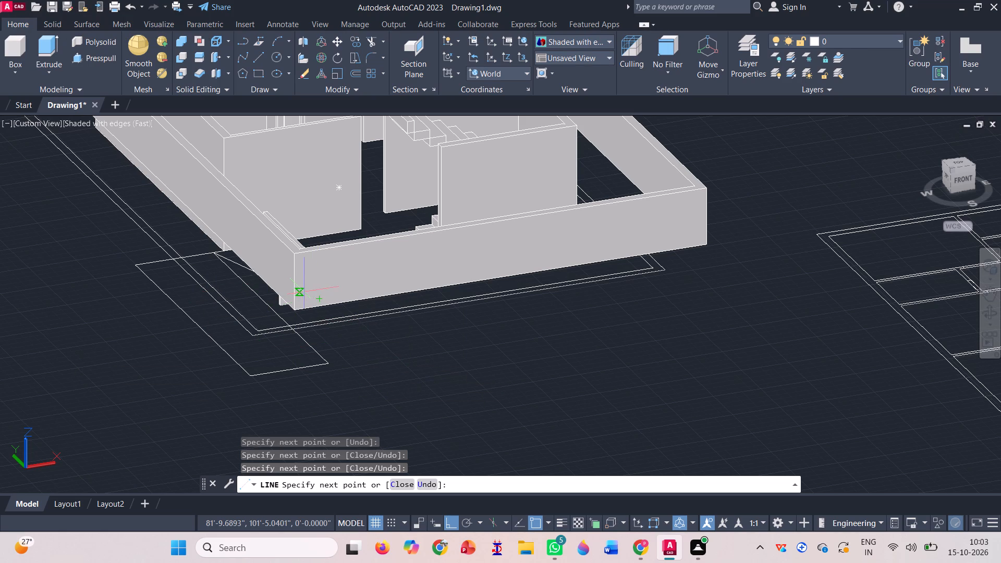
key("Escape")
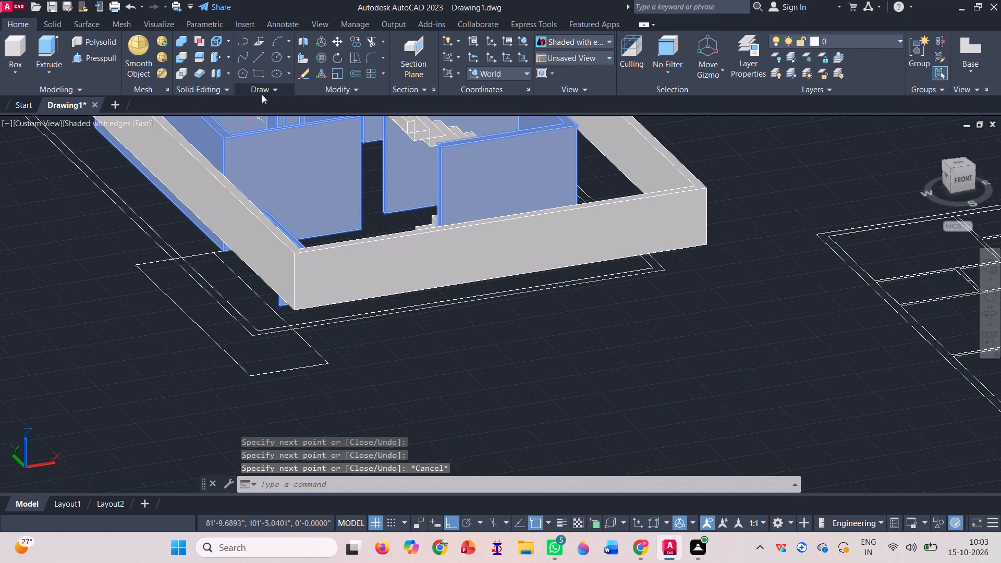
Move the boundary wall straight down about 2'-1" from its bottom front corner, toward the ground-level reference line.
left_click(335, 44)
scroll(316, 257, "up", 2)
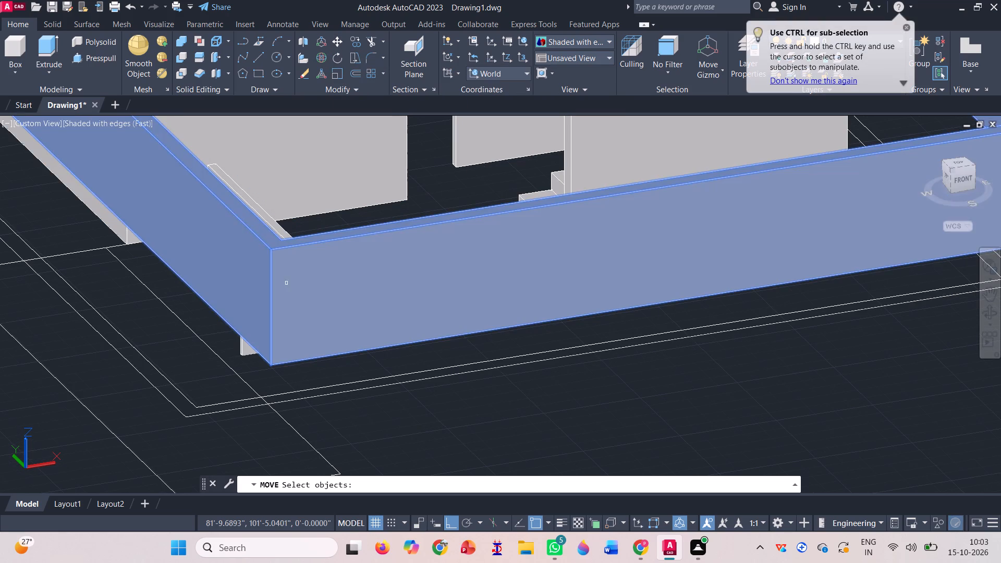
left_click(286, 283)
key("space")
scroll(270, 356, "up", 1)
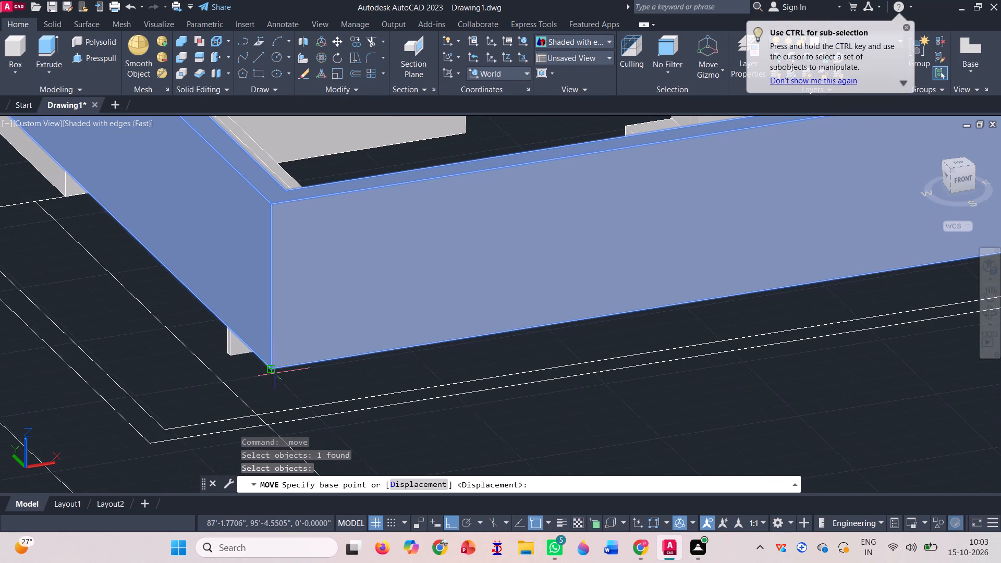
left_click(273, 366)
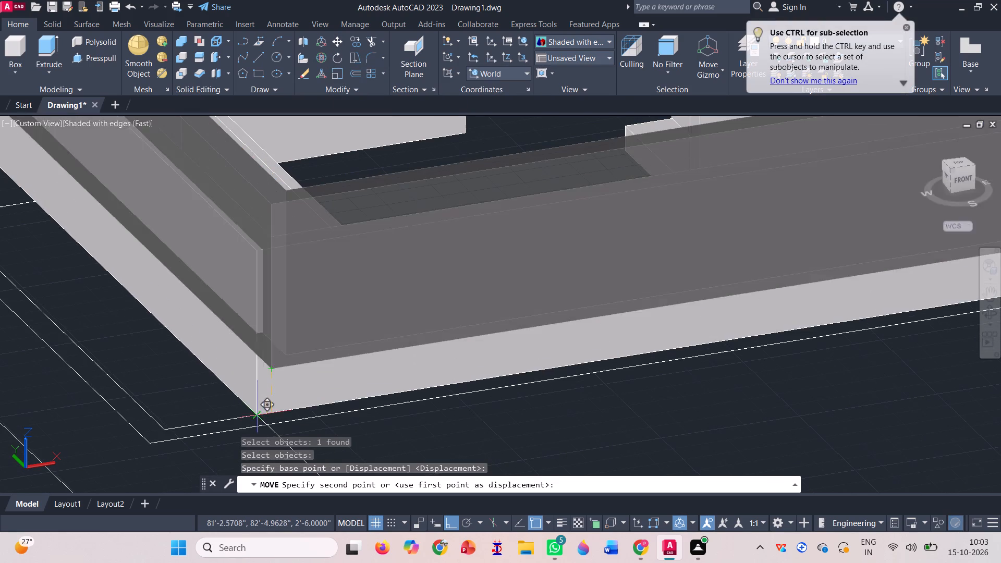
scroll(258, 421, "up", 3)
scroll(285, 347, "down", 2)
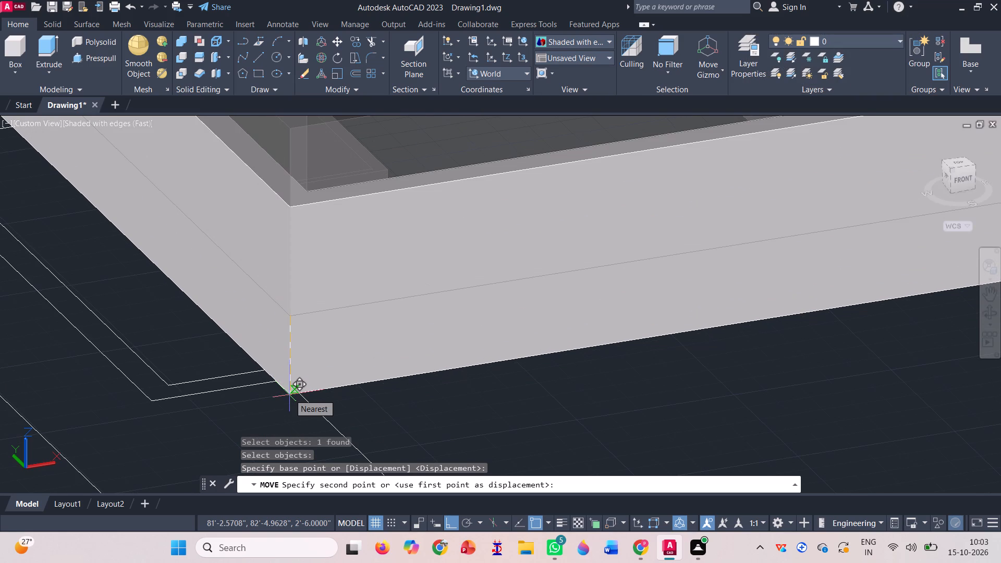
left_click(289, 394)
scroll(269, 370, "down", 2)
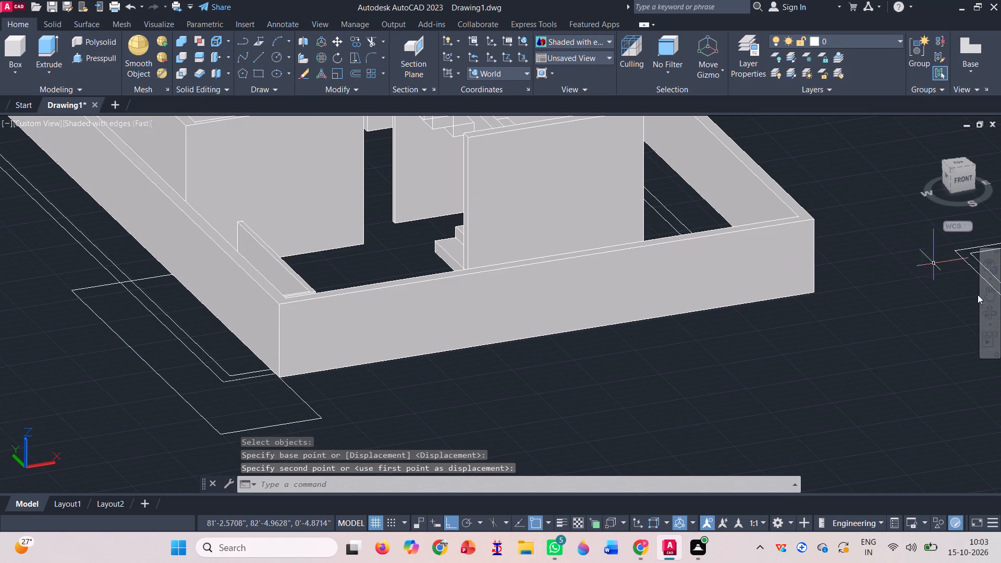
Examine the boundary wall's bottom front corner against the ground-level reference outline from several angles.
left_click(989, 316)
left_click_drag(484, 397, 483, 397)
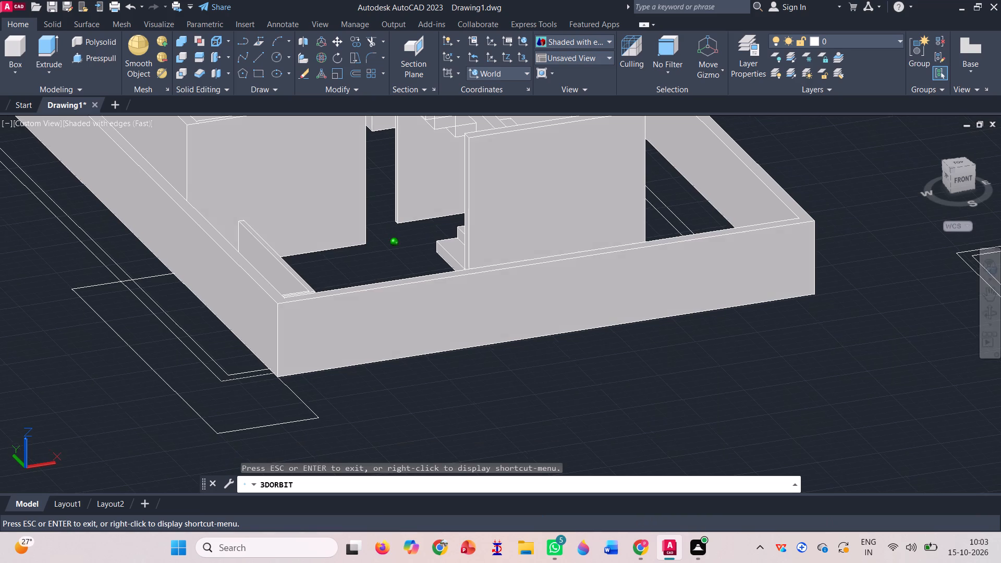
left_click_drag(483, 397, 557, 362)
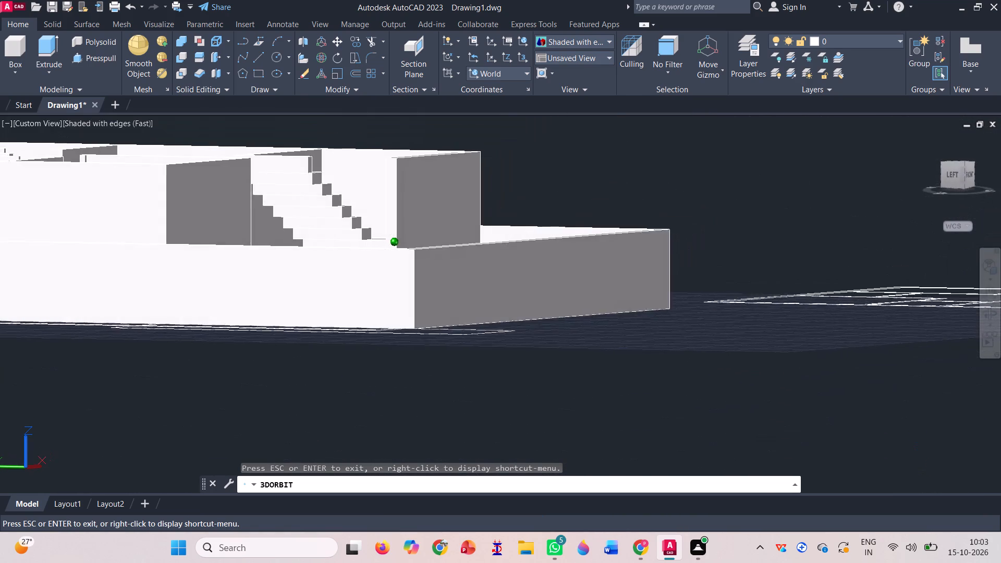
left_click_drag(557, 362, 561, 362)
scroll(433, 319, "up", 4)
left_click_drag(447, 364, 433, 386)
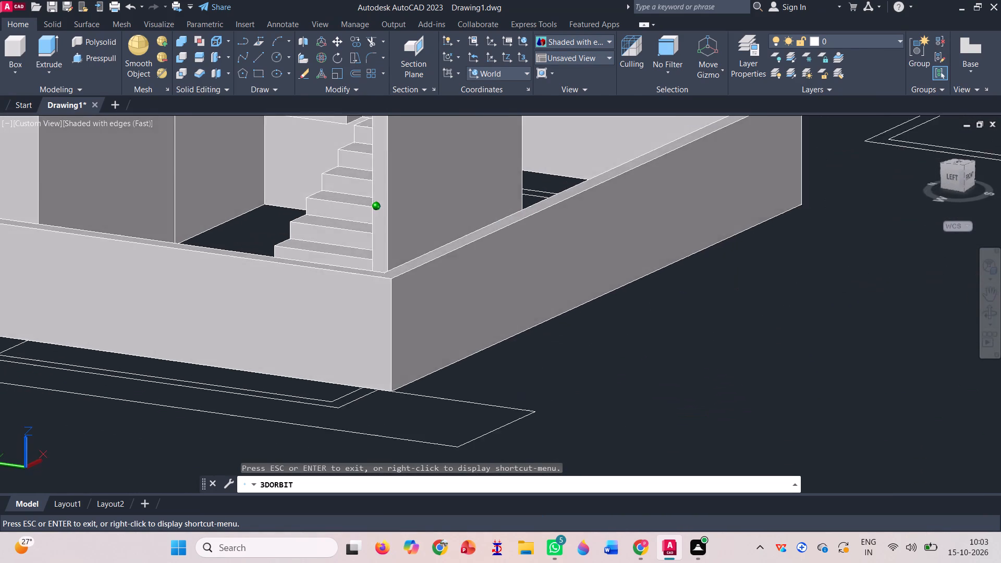
left_click_drag(433, 386, 430, 387)
scroll(356, 409, "up", 3)
scroll(375, 361, "up", 4)
left_click_drag(357, 417, 365, 410)
scroll(399, 344, "up", 3)
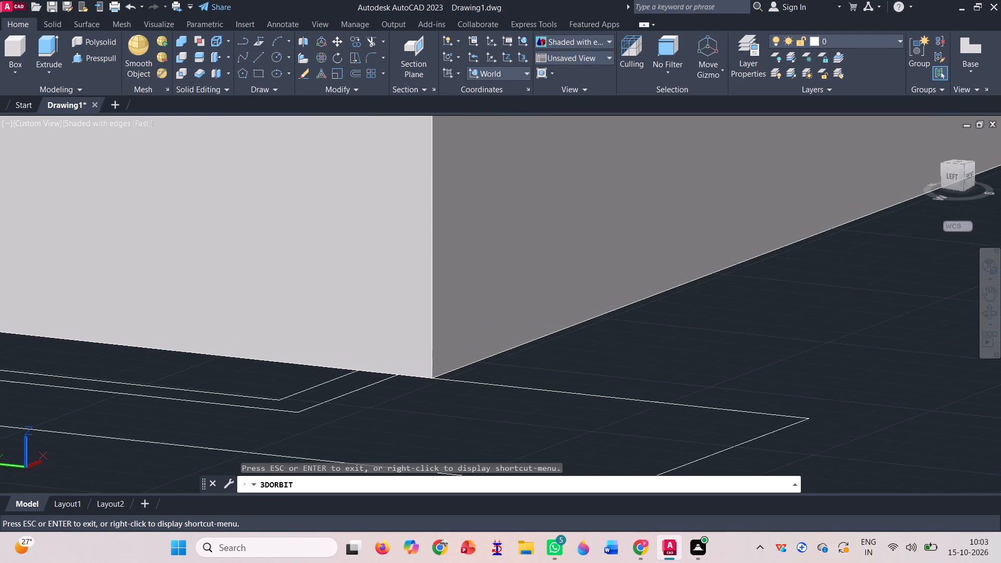
scroll(396, 388, "up", 6)
left_click_drag(389, 384, 345, 456)
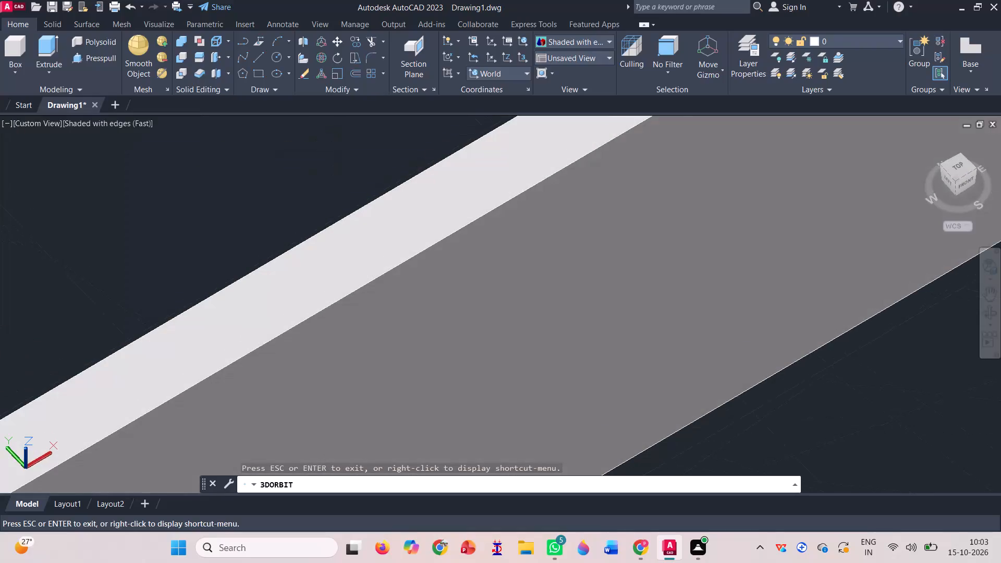
scroll(283, 169, "down", 20)
scroll(283, 169, "down", 11)
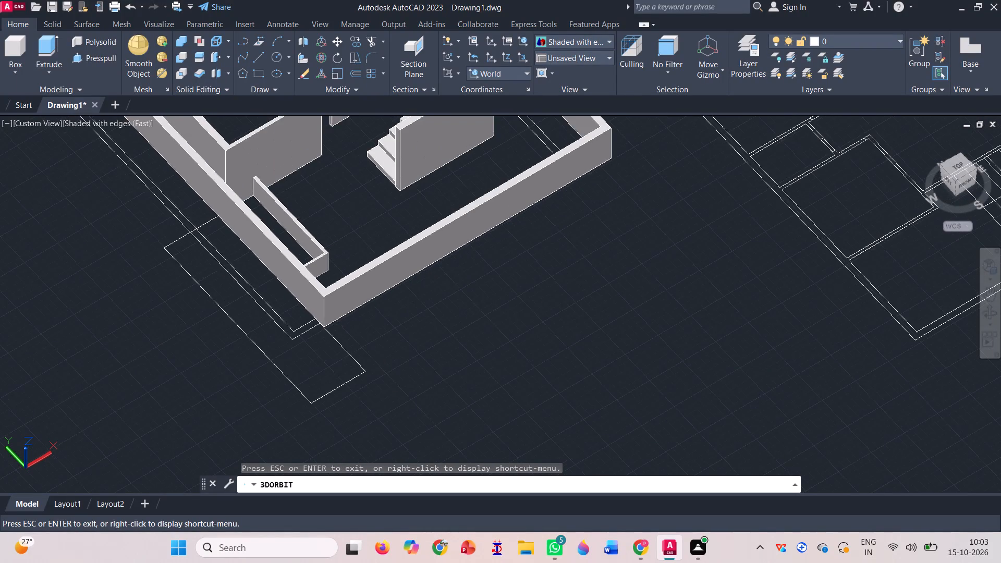
scroll(292, 210, "up", 2)
scroll(217, 255, "down", 4)
key("space")
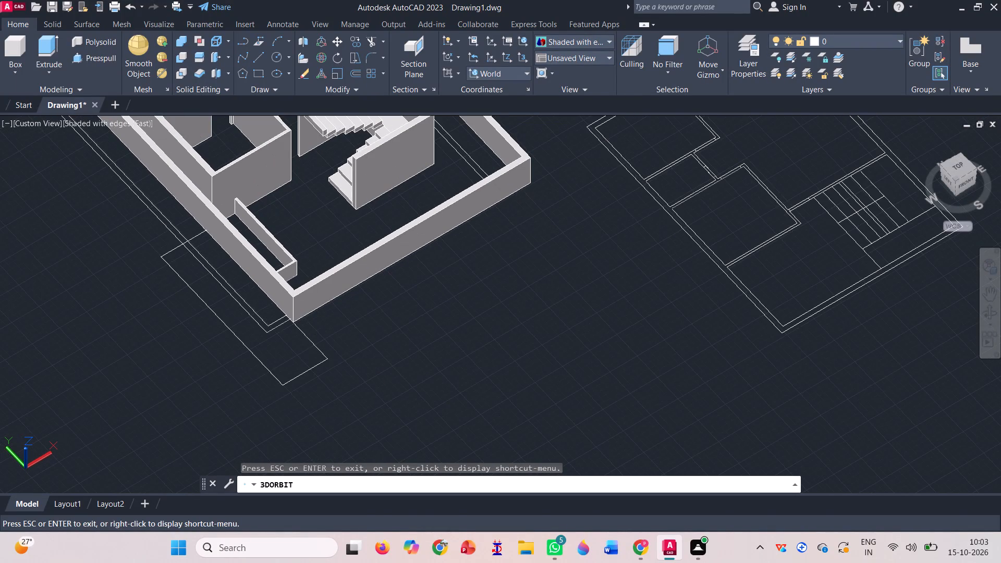
Erase the two nested site outlines and the four reference lines at ground level beside the boundary wall.
left_click(263, 320)
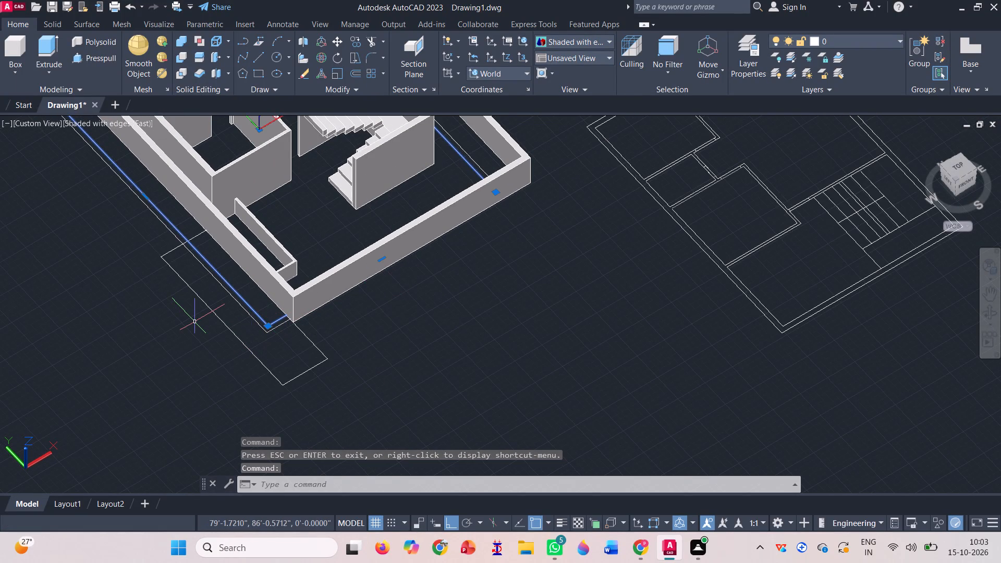
left_click(236, 302)
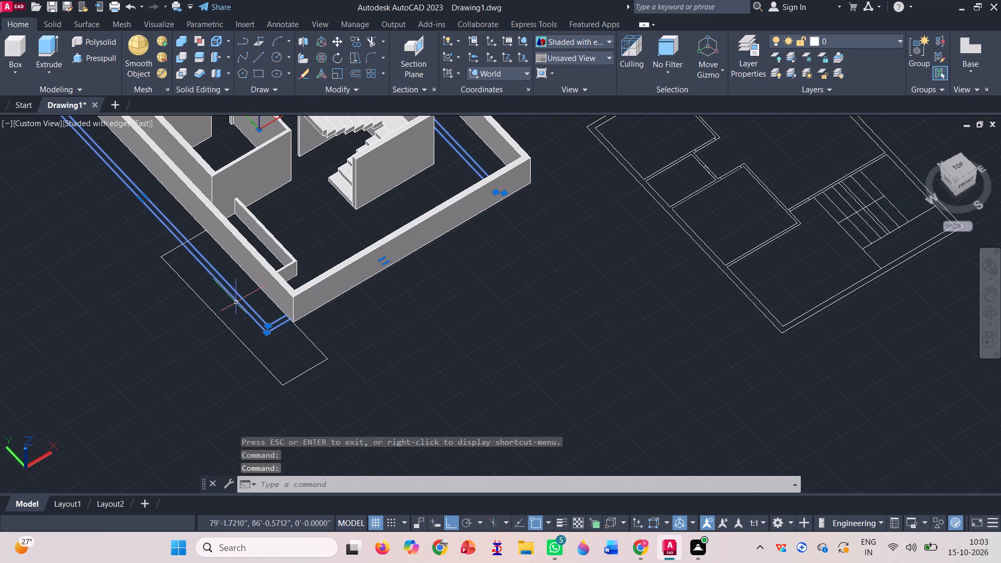
left_click(171, 254)
left_click(185, 285)
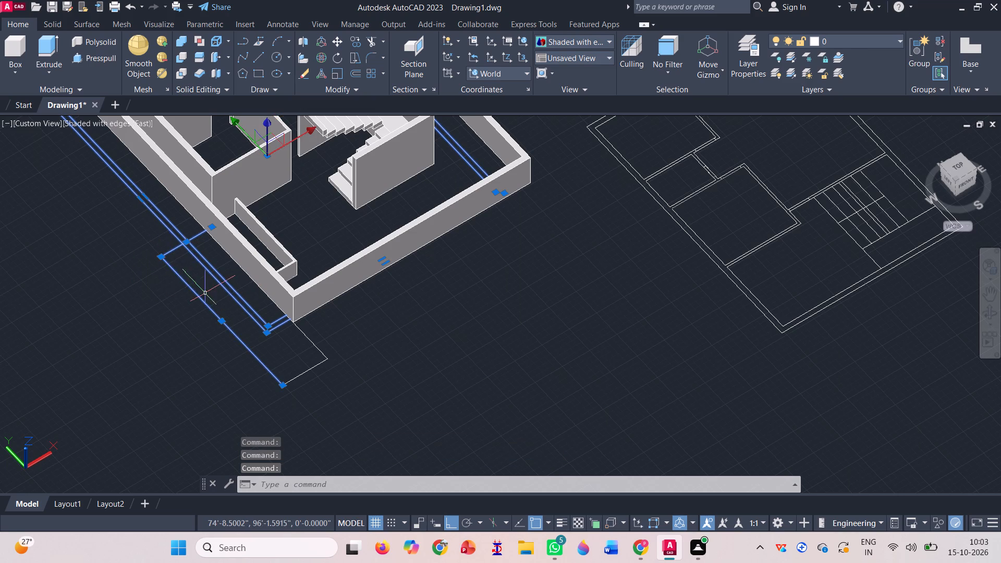
left_click(319, 360)
left_click(311, 342)
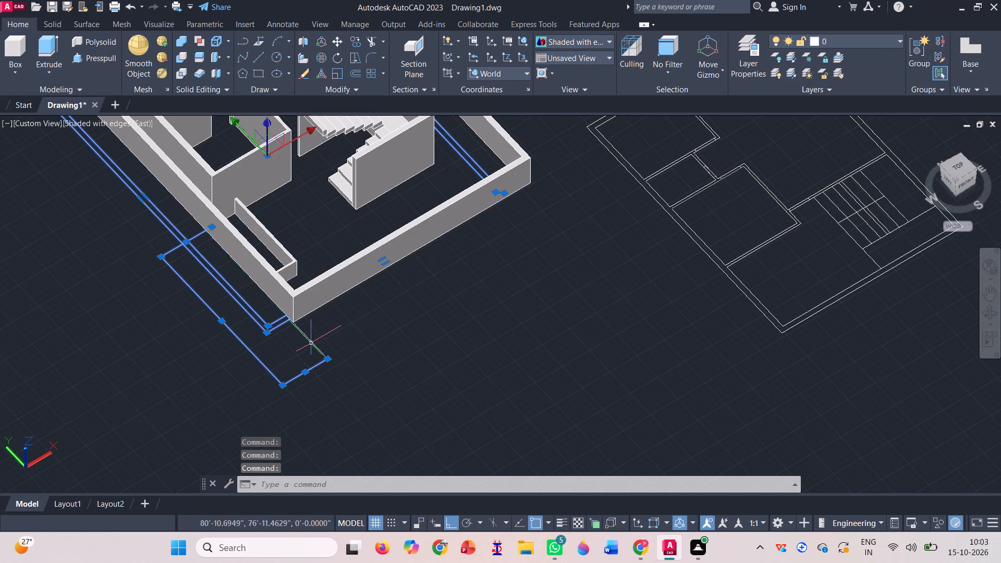
scroll(321, 396, "down", 1)
key("Delete")
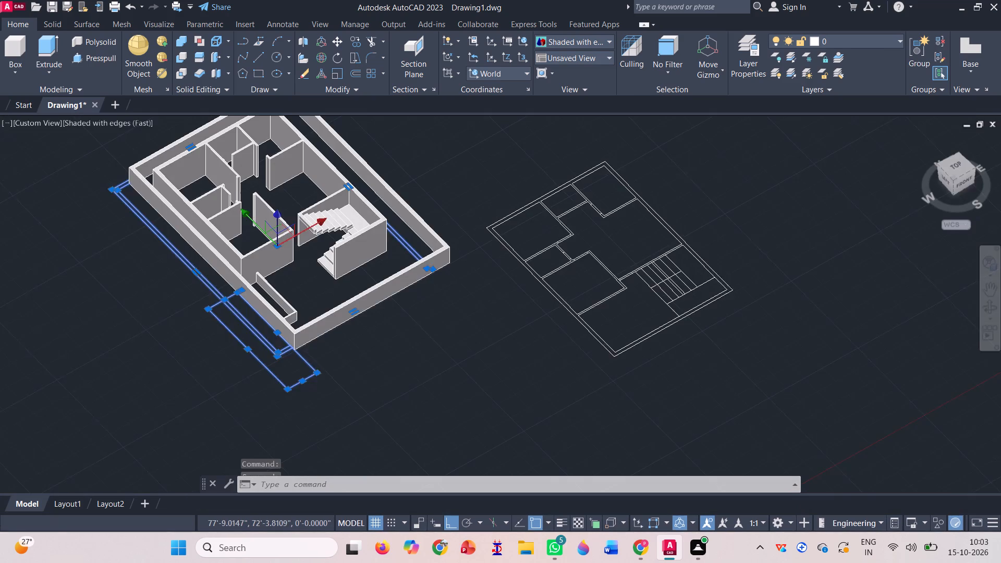
Examine the house and its boundary wall as a whole from several angles.
left_click(987, 313)
left_click_drag(568, 392, 538, 351)
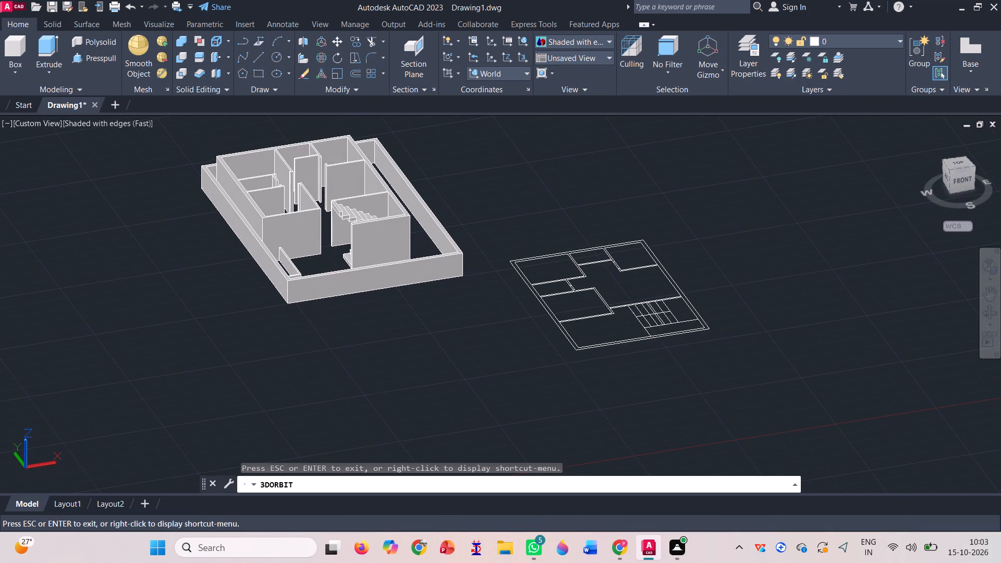
left_click_drag(445, 359, 459, 380)
scroll(351, 285, "up", 2)
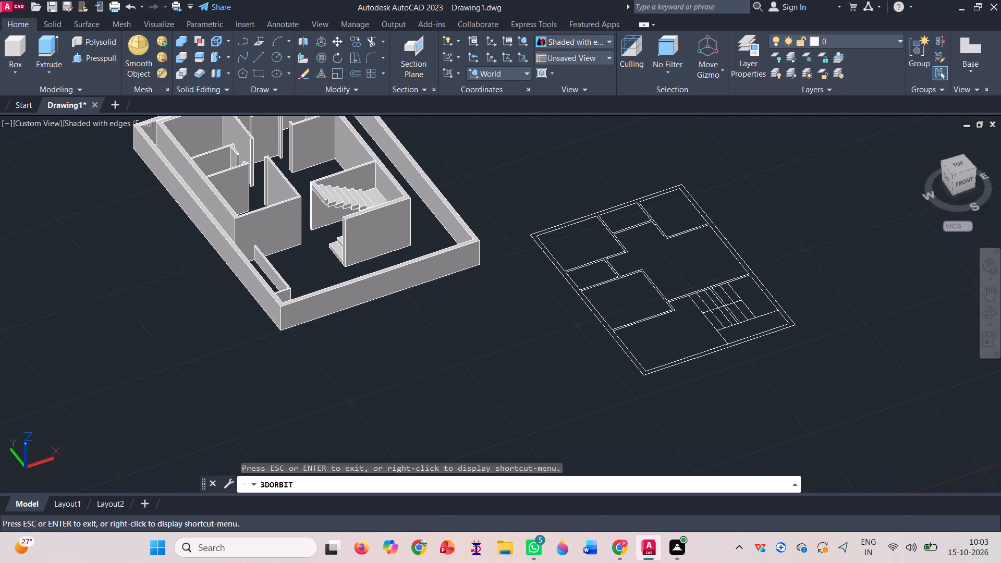
left_click(450, 366)
left_click_drag(449, 364, 424, 370)
scroll(359, 369, "down", 9)
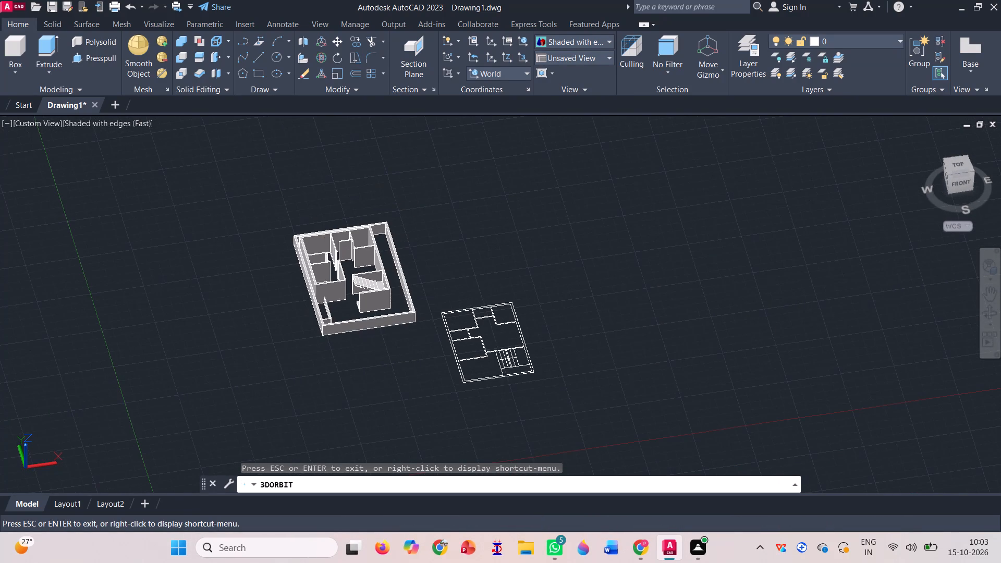
left_click_drag(307, 357, 355, 340)
scroll(292, 308, "up", 6)
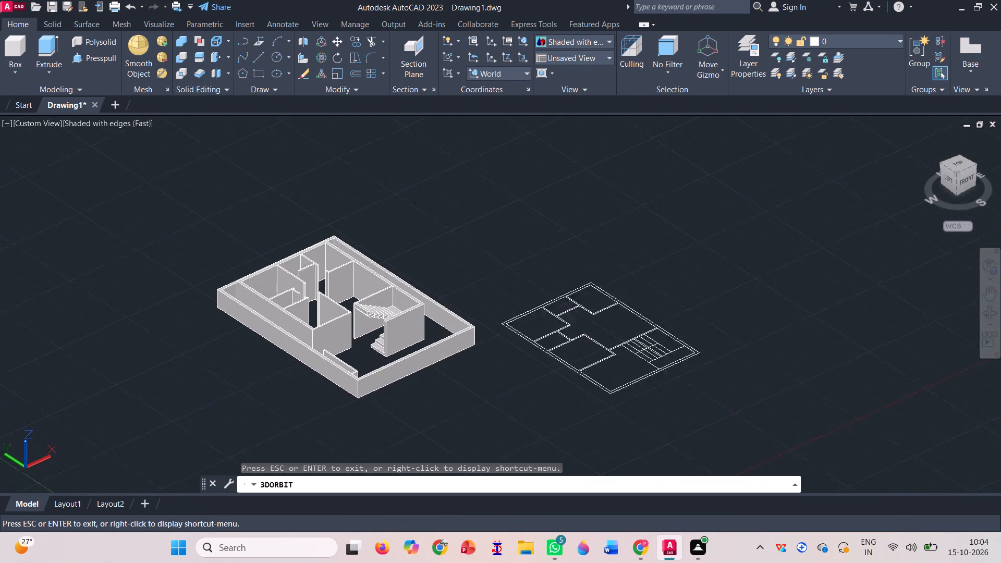
scroll(299, 298, "up", 5)
key("Escape")
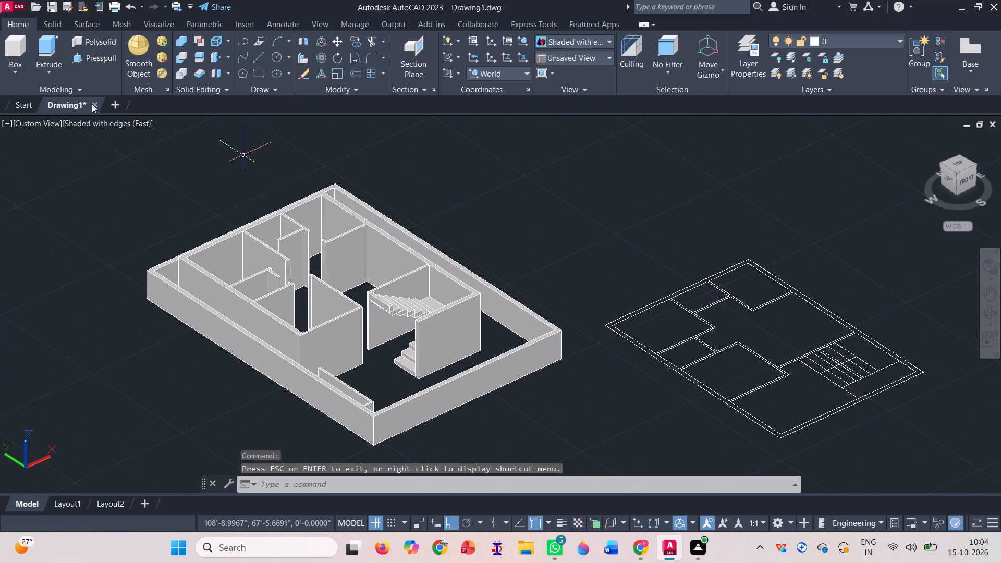
Create a 6" thick box as the roof slab, spanning the house wall tops from the north-west to the south-east outer corner.
left_click(14, 41)
scroll(193, 250, "up", 4)
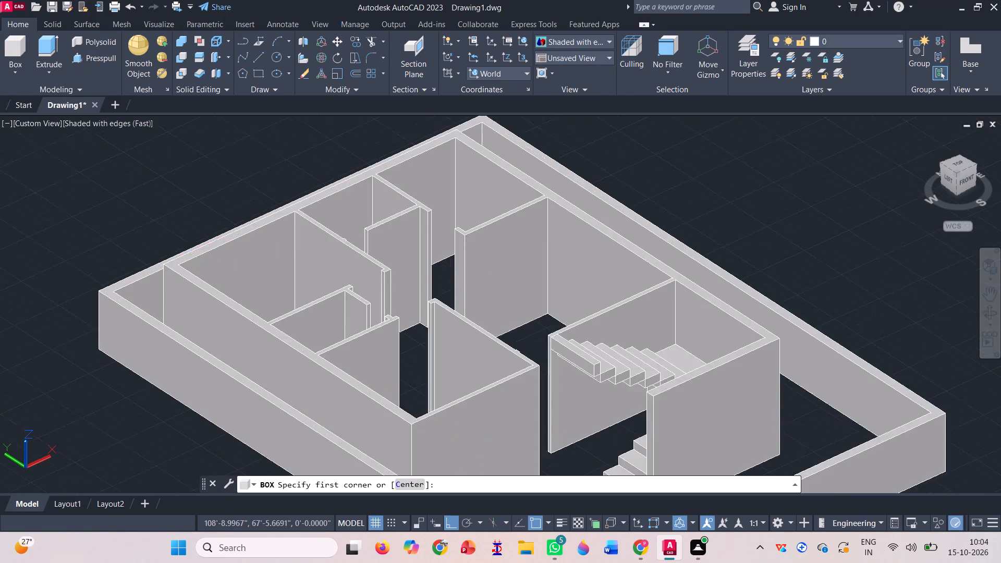
scroll(142, 271, "up", 2)
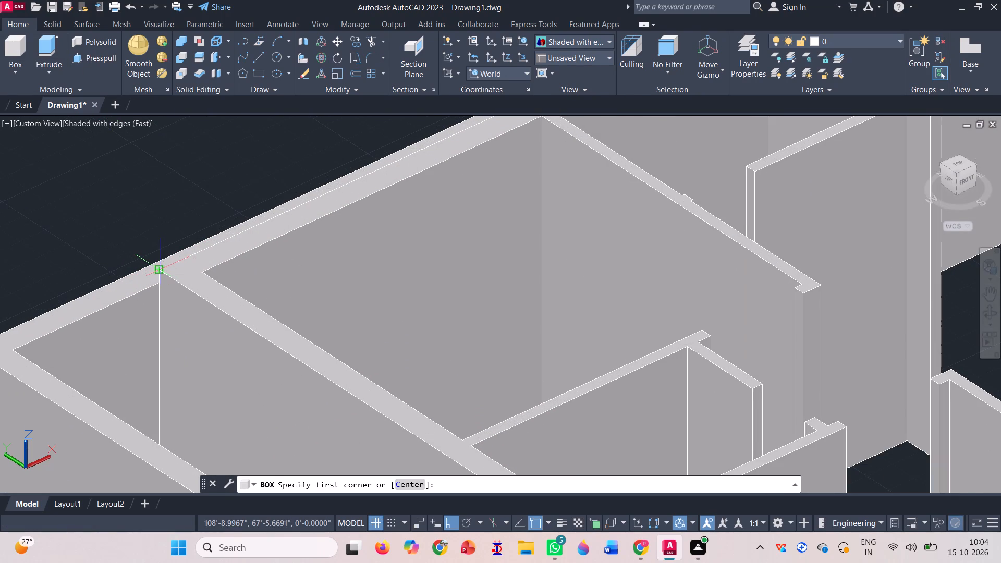
left_click(160, 266)
scroll(39, 258, "down", 2)
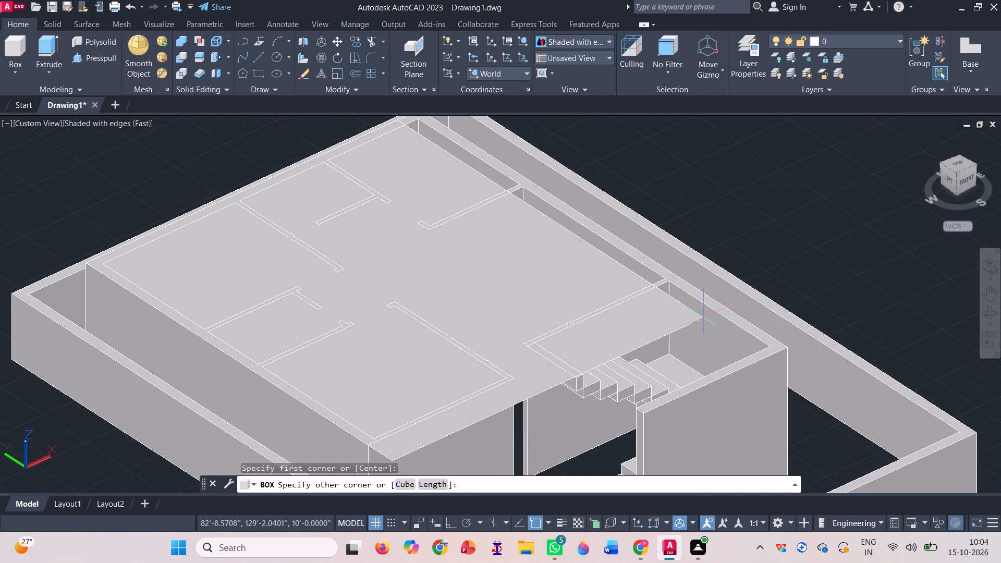
scroll(760, 307, "down", 1)
scroll(802, 334, "up", 2)
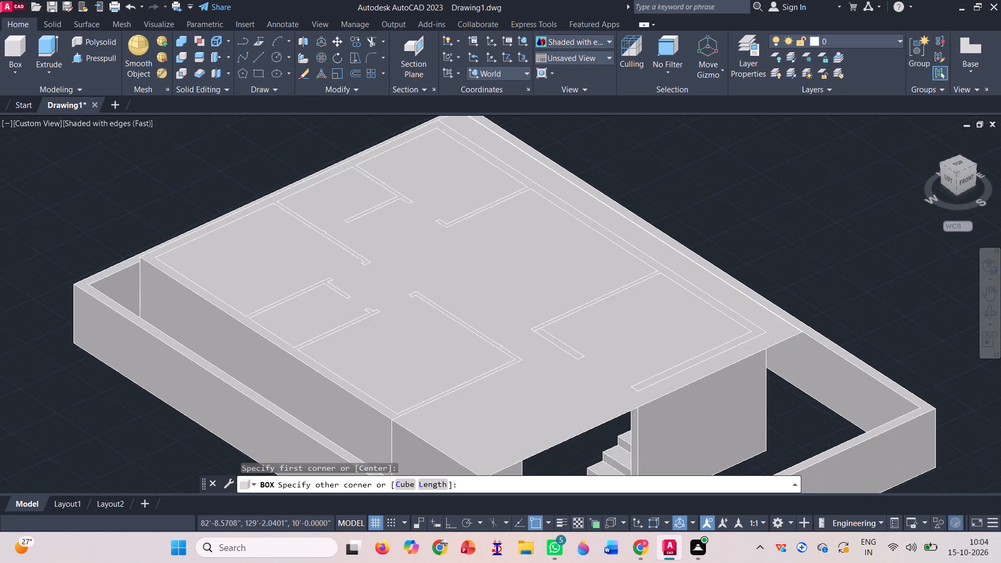
scroll(802, 340, "up", 1)
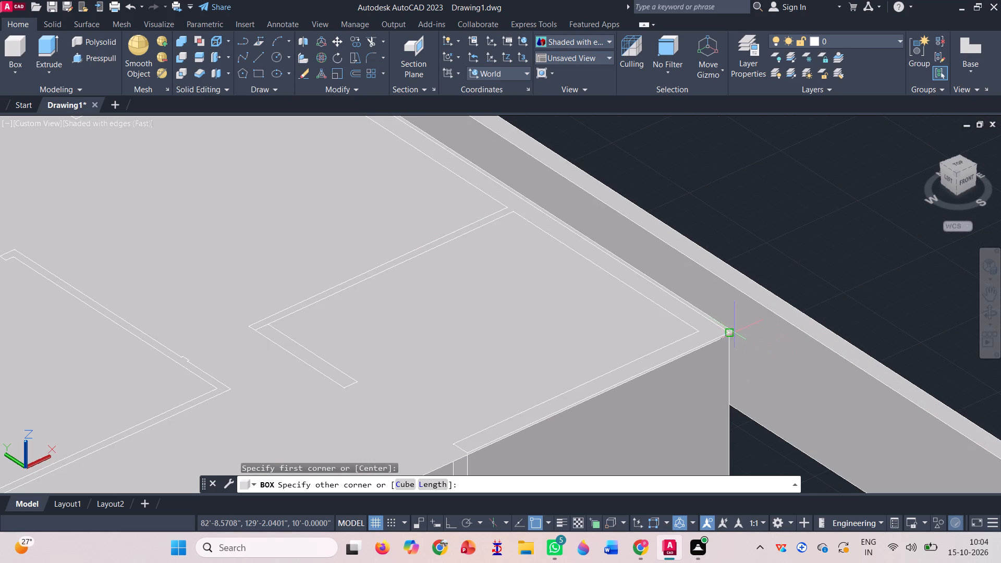
left_click(731, 331)
scroll(731, 331, "down", 2)
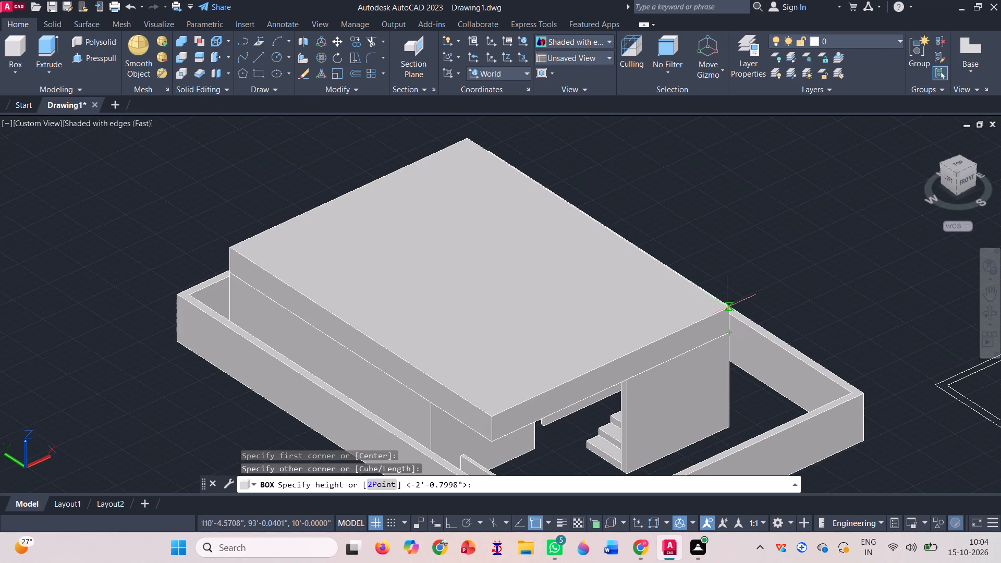
type("0'6\"")
key("Return")
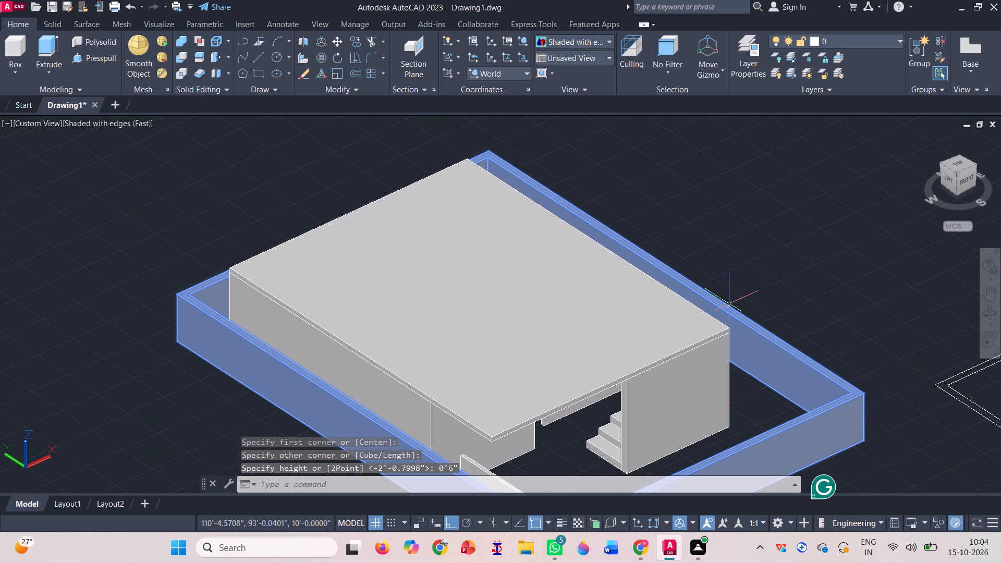
Examine the roofed house and boundary wall from all sides.
scroll(460, 339, "down", 1)
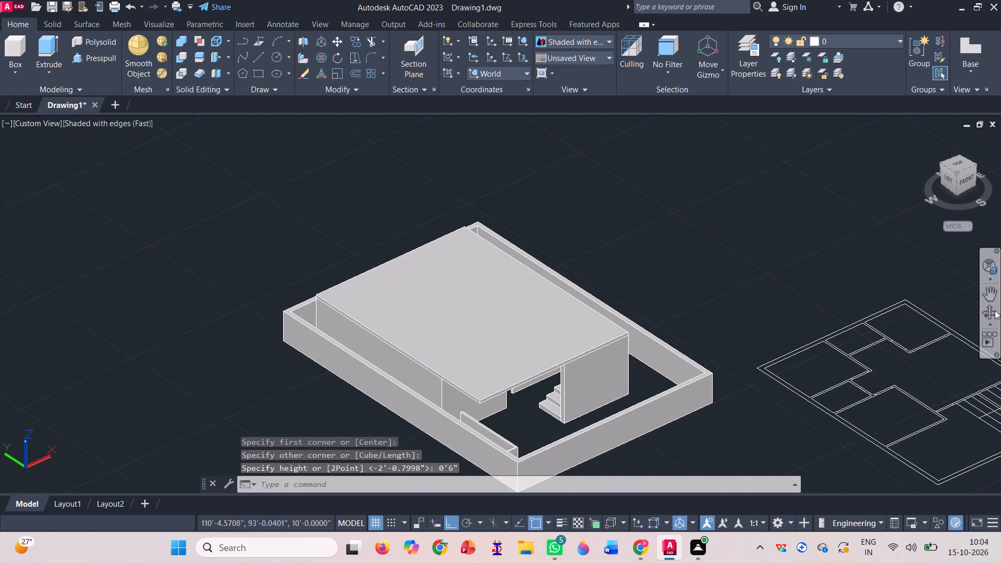
left_click(995, 308)
left_click_drag(689, 462, 576, 433)
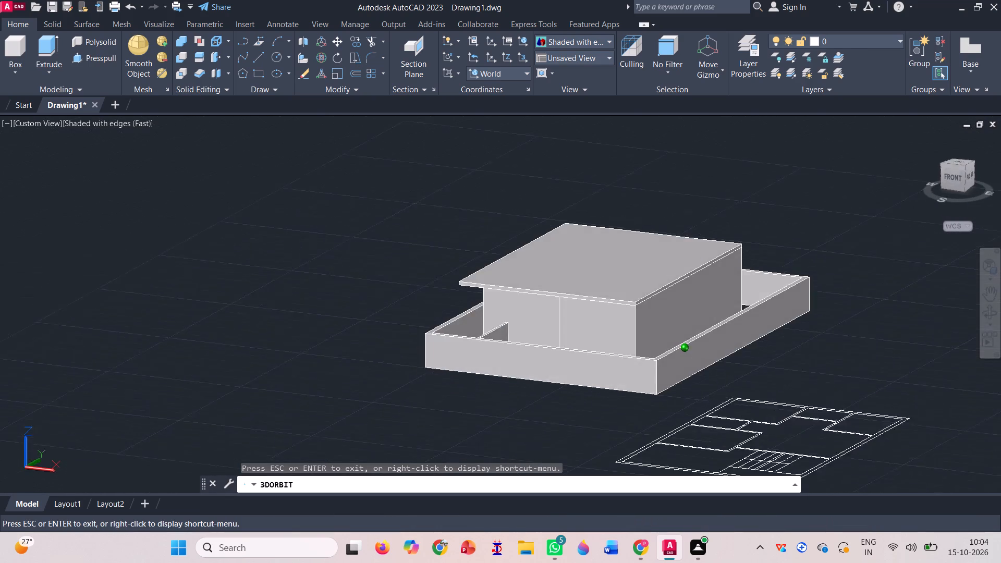
left_click_drag(576, 433, 498, 437)
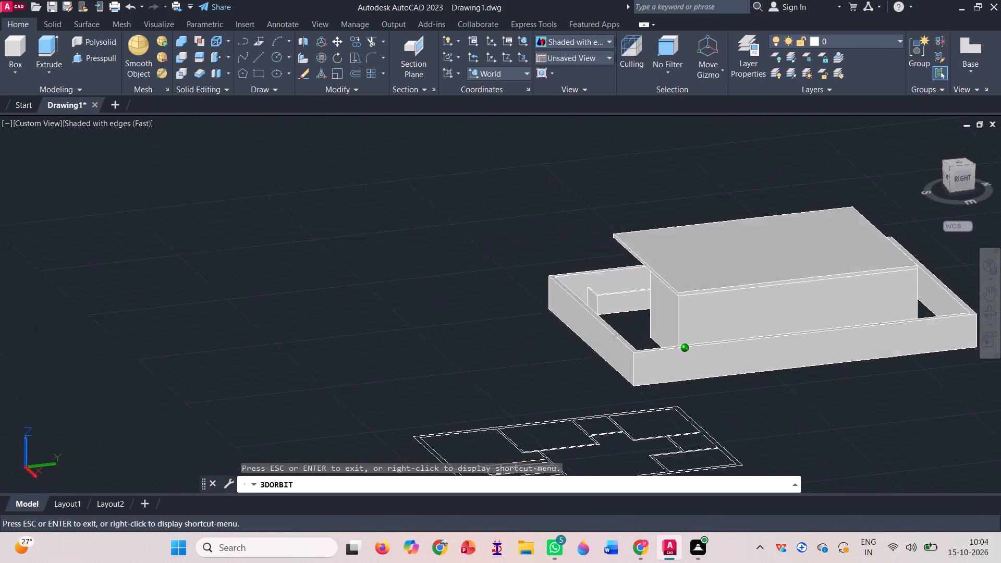
left_click_drag(498, 437, 484, 433)
scroll(362, 374, "down", 3)
left_click_drag(817, 399, 731, 447)
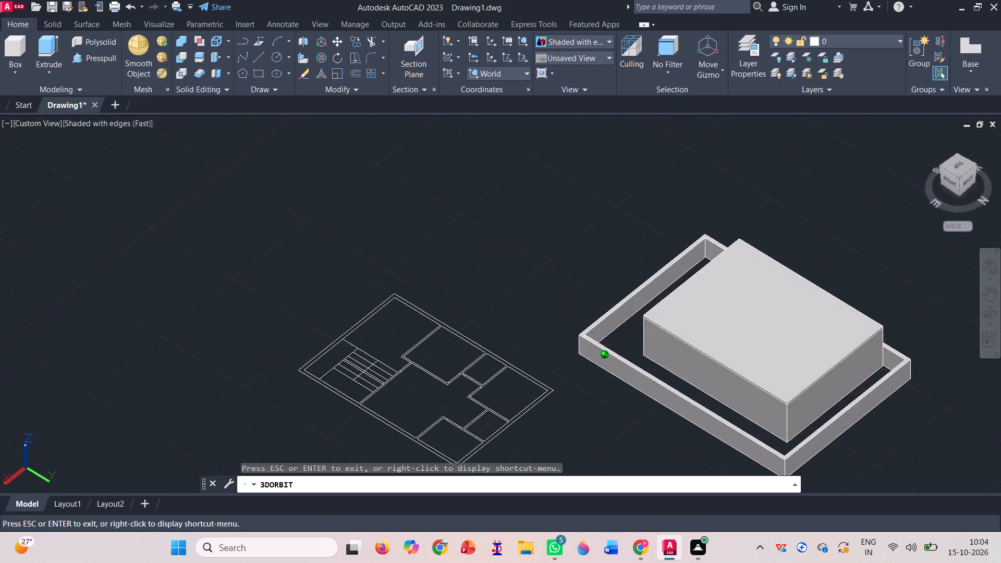
left_click_drag(731, 447, 402, 426)
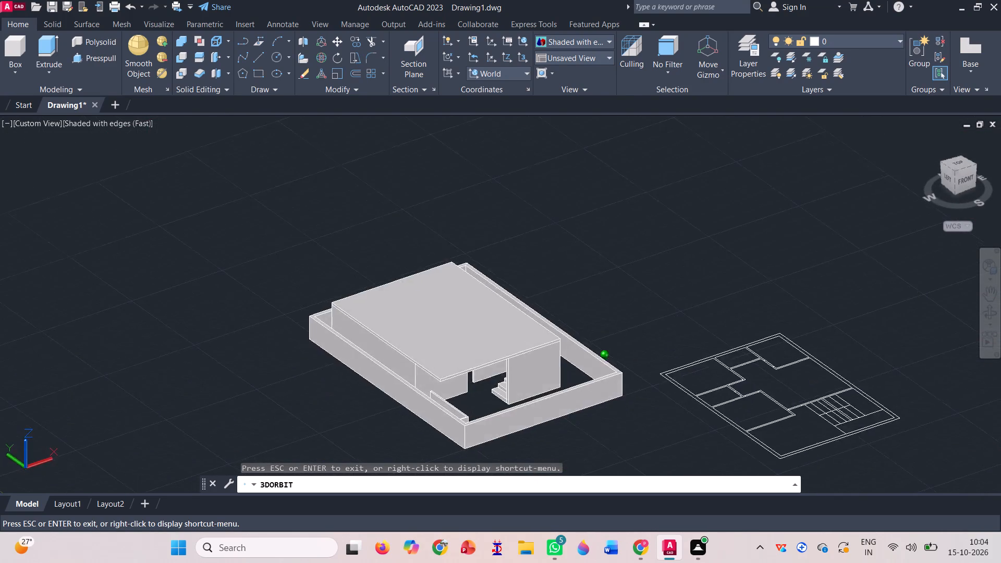
left_click_drag(402, 426, 329, 437)
left_click_drag(473, 425, 581, 450)
scroll(399, 311, "up", 3)
scroll(399, 311, "down", 6)
scroll(437, 457, "up", 2)
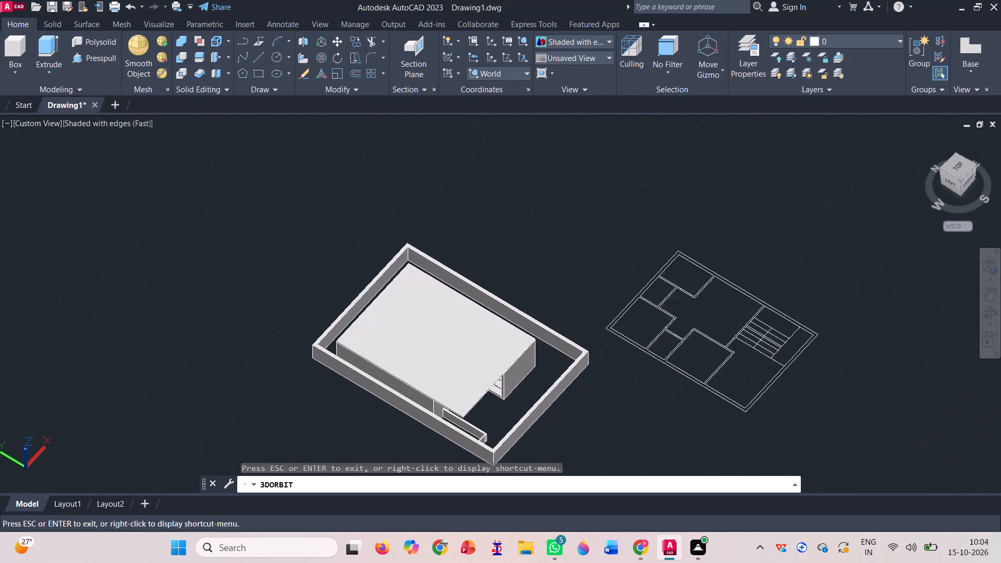
scroll(437, 456, "up", 2)
key("Escape")
Presspull the west side face of the low wall near the boundary's south-west corner through its thickness, removing the long segment.
scroll(478, 433, "up", 3)
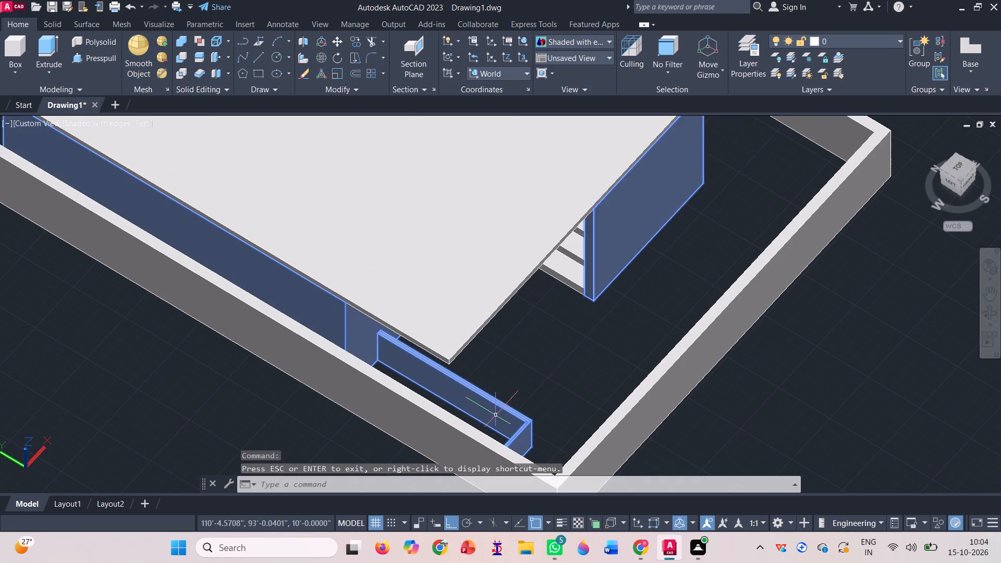
left_click(495, 414)
key("Escape")
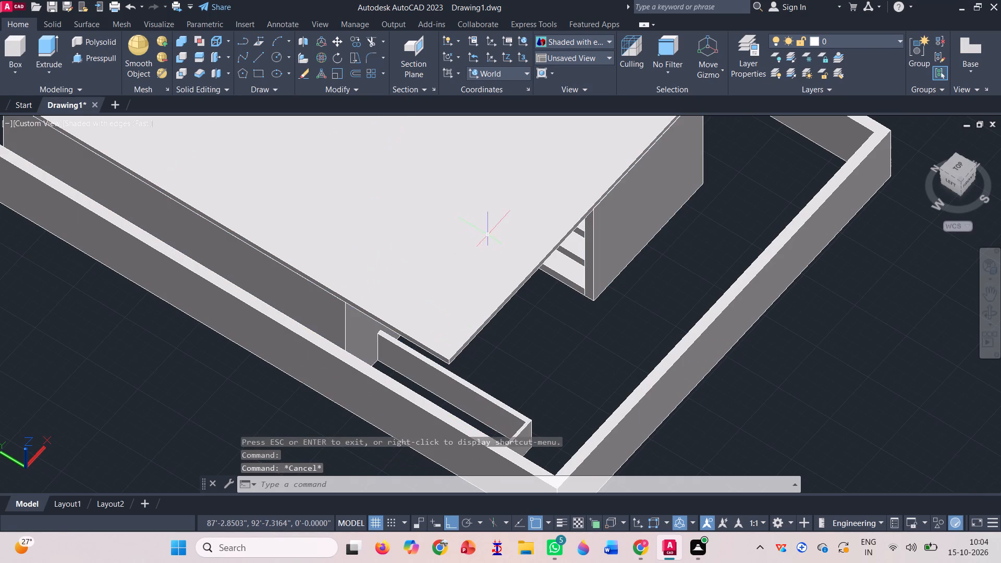
left_click(84, 59)
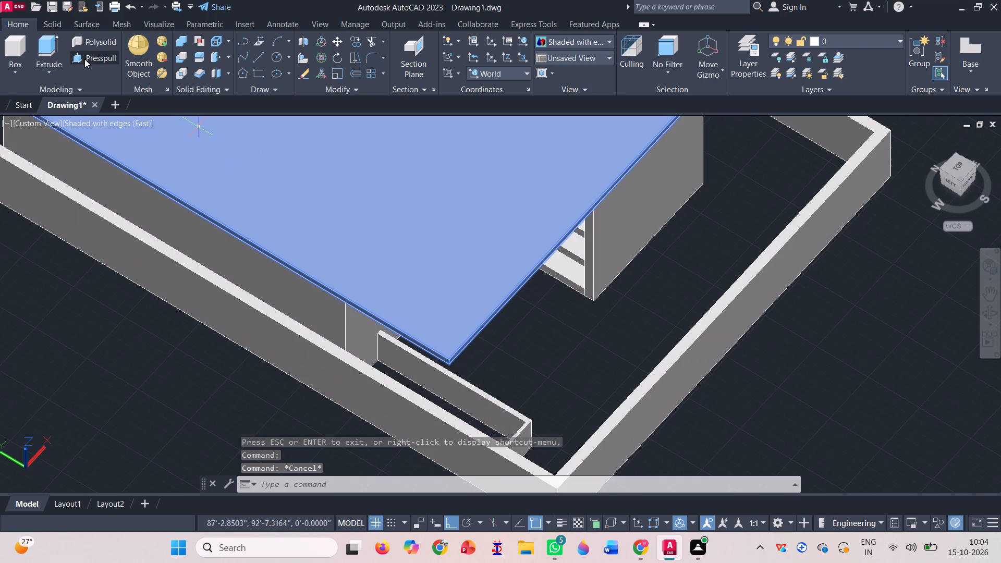
scroll(482, 462, "up", 2)
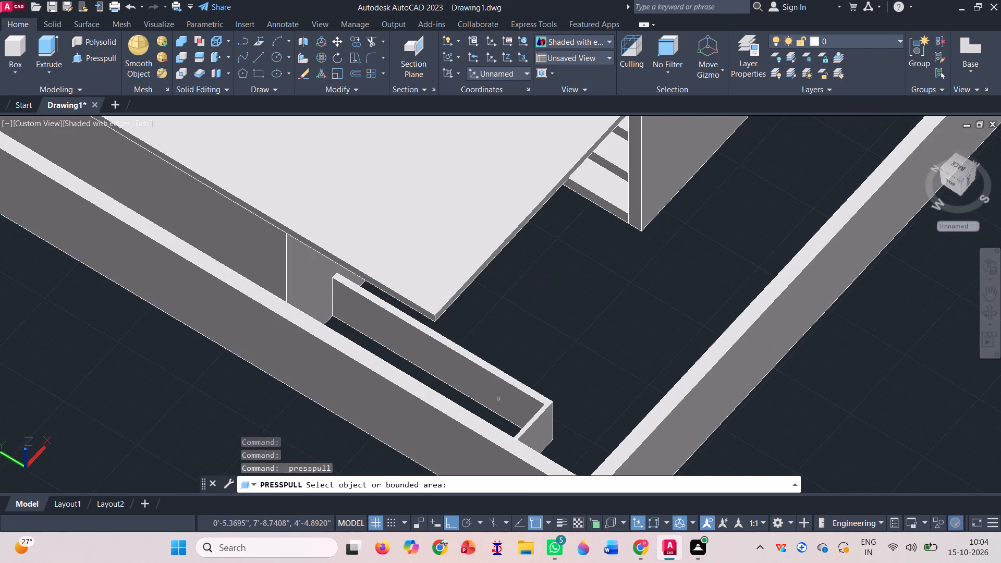
left_click(498, 398)
left_click(554, 366)
scroll(556, 393, "down", 1)
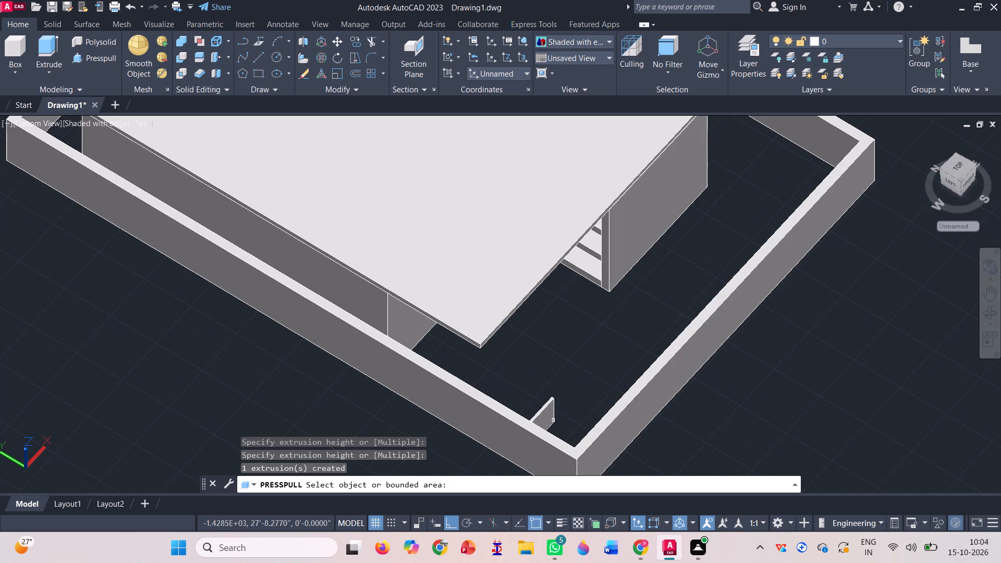
Presspull the remaining low wall stub inside the boundary's south-west corner through its thickness to remove it.
left_click(545, 418)
left_click(533, 390)
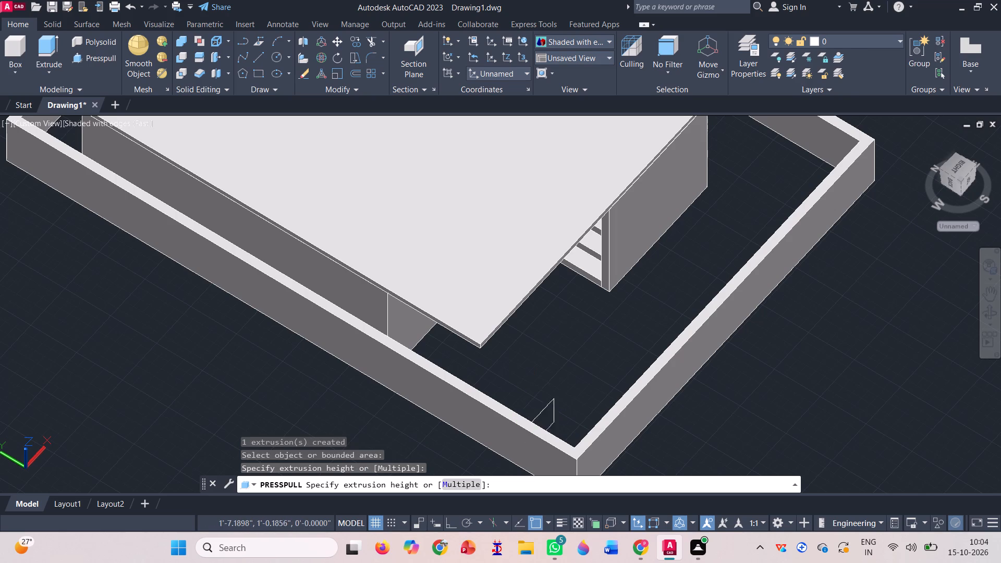
scroll(533, 390, "down", 2)
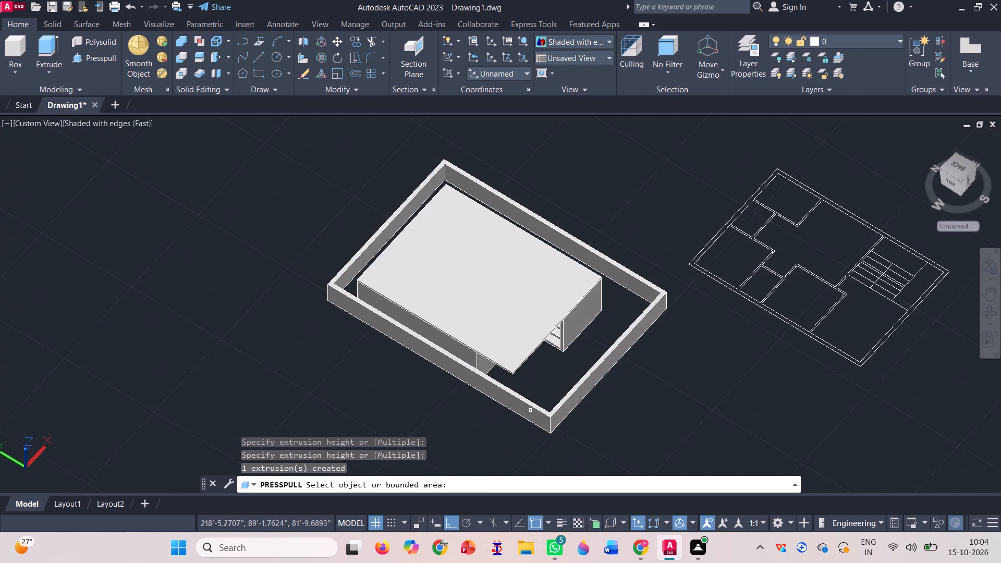
key("Escape")
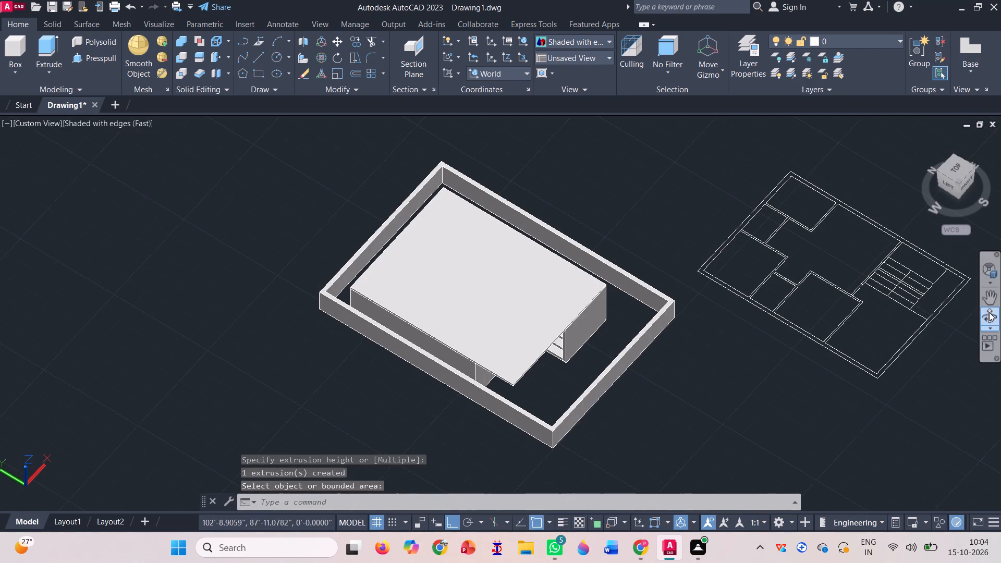
Examine the roofed house and its position inside the boundary wall from above and from the front.
left_click(989, 312)
left_click_drag(691, 422, 608, 422)
scroll(494, 447, "down", 3)
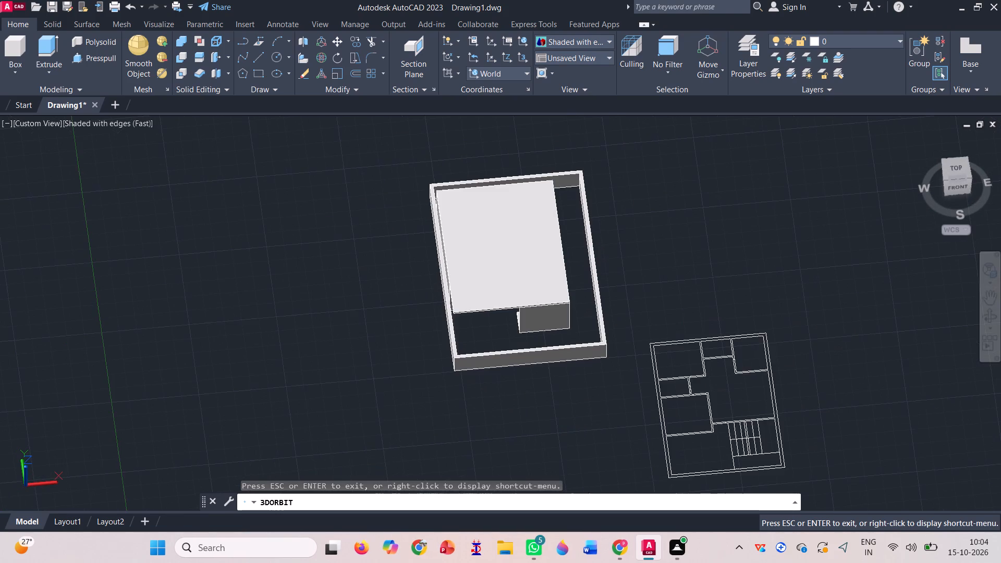
scroll(579, 212, "up", 3)
left_click_drag(670, 320, 653, 323)
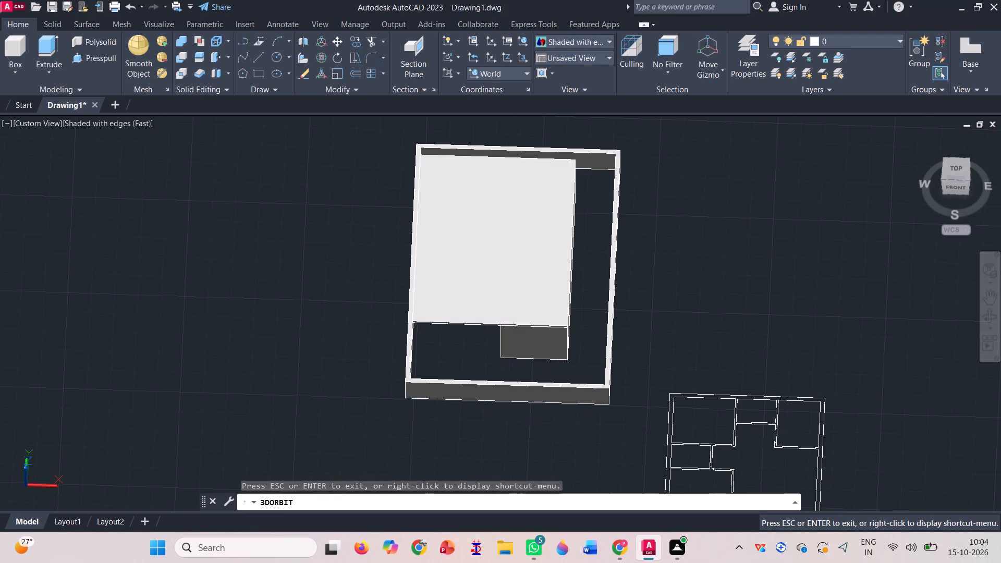
scroll(545, 130, "up", 3)
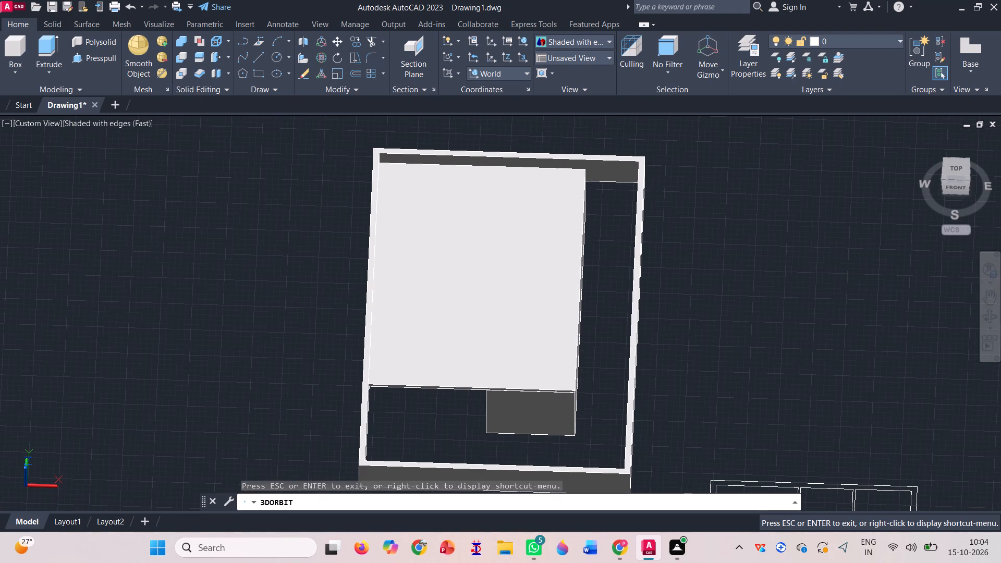
key("Escape")
left_click(39, 124)
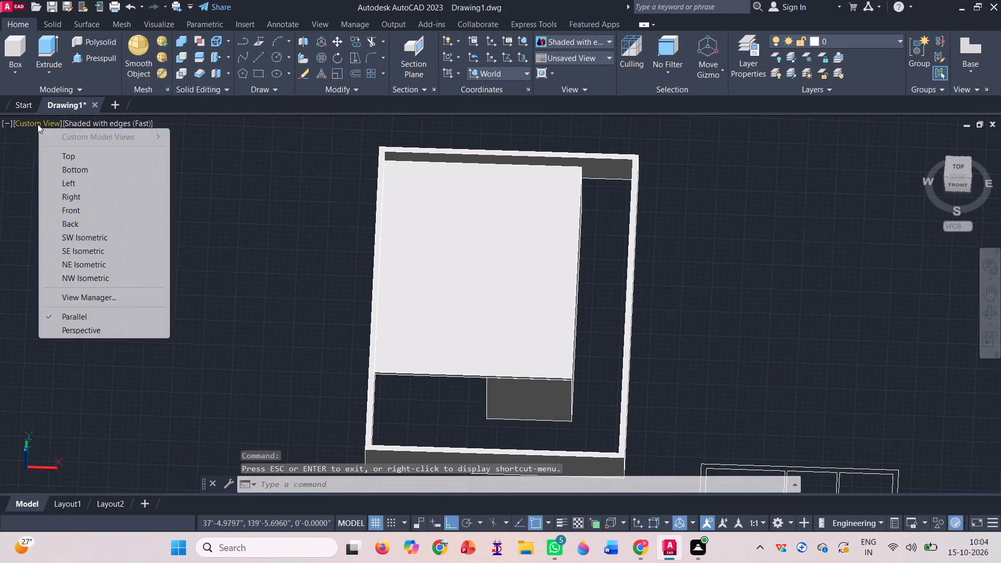
left_click(82, 216)
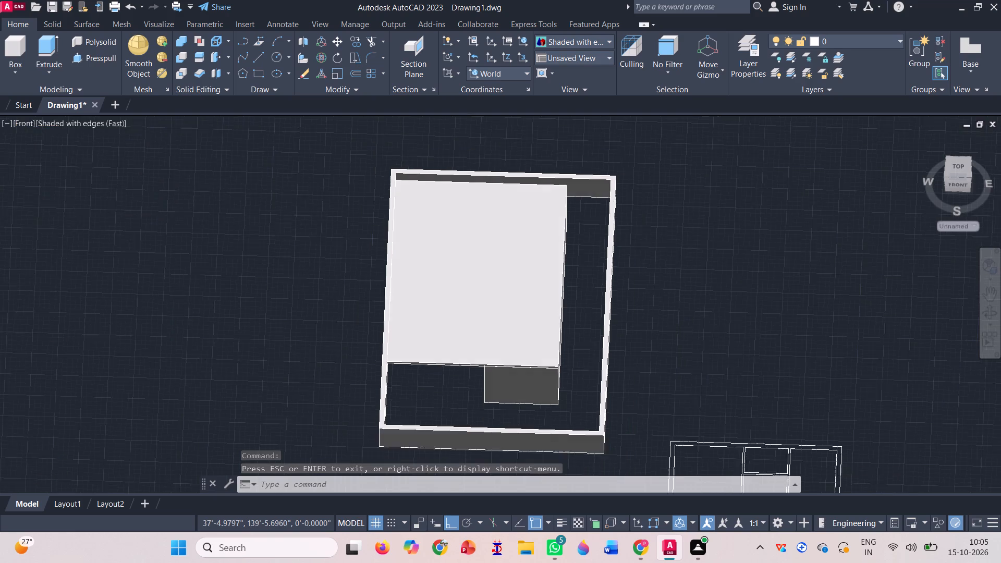
In the top view, move the boundary wall about 3' west, away from the house's west side.
left_click(23, 119)
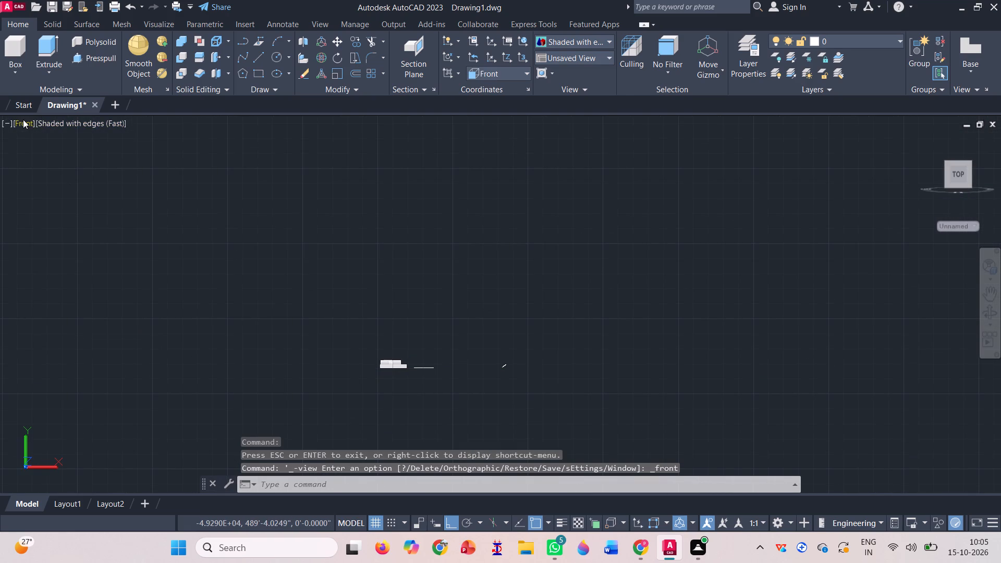
left_click(72, 162)
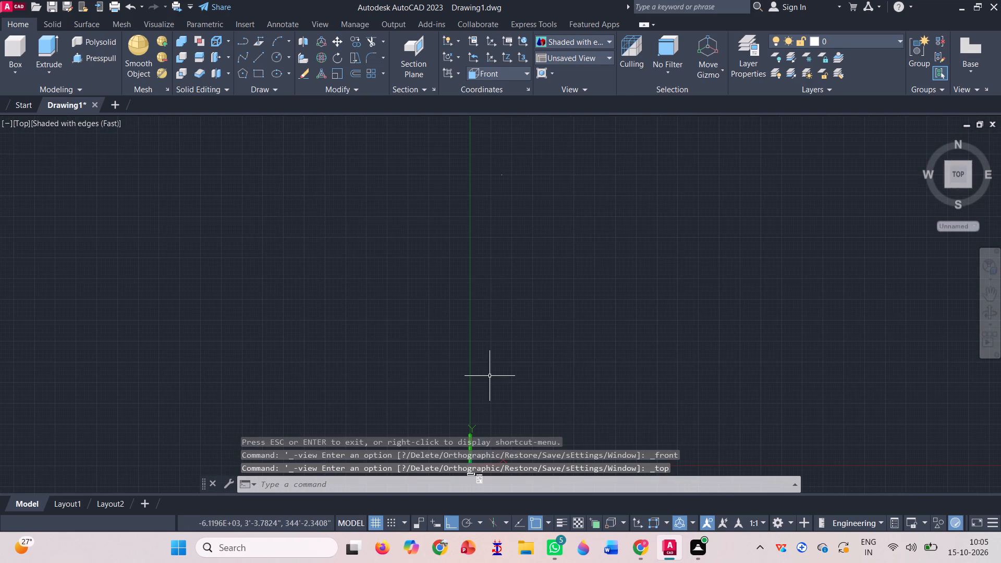
scroll(490, 375, "down", 2)
scroll(480, 421, "up", 7)
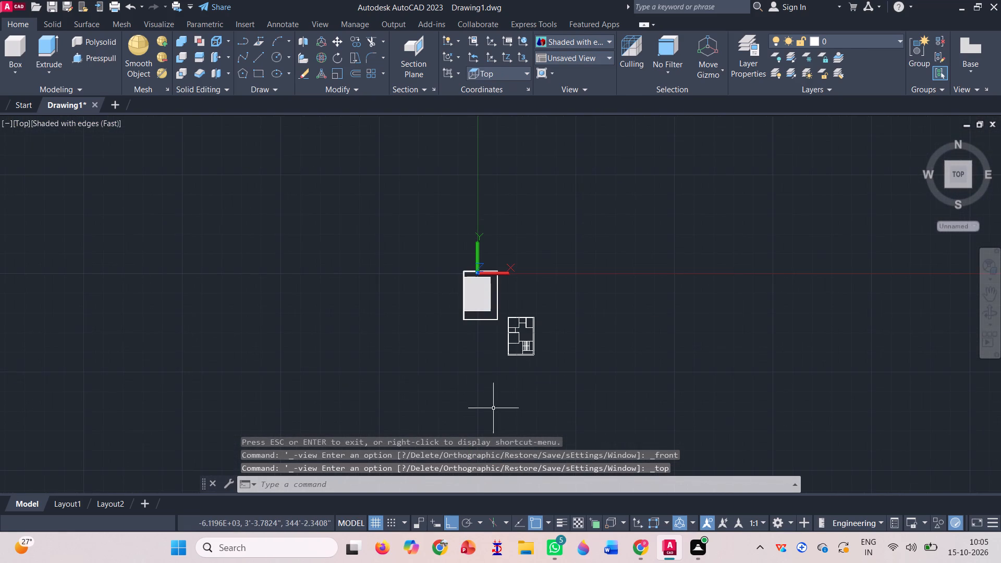
scroll(476, 267, "up", 4)
scroll(459, 279, "down", 1)
scroll(480, 346, "up", 1)
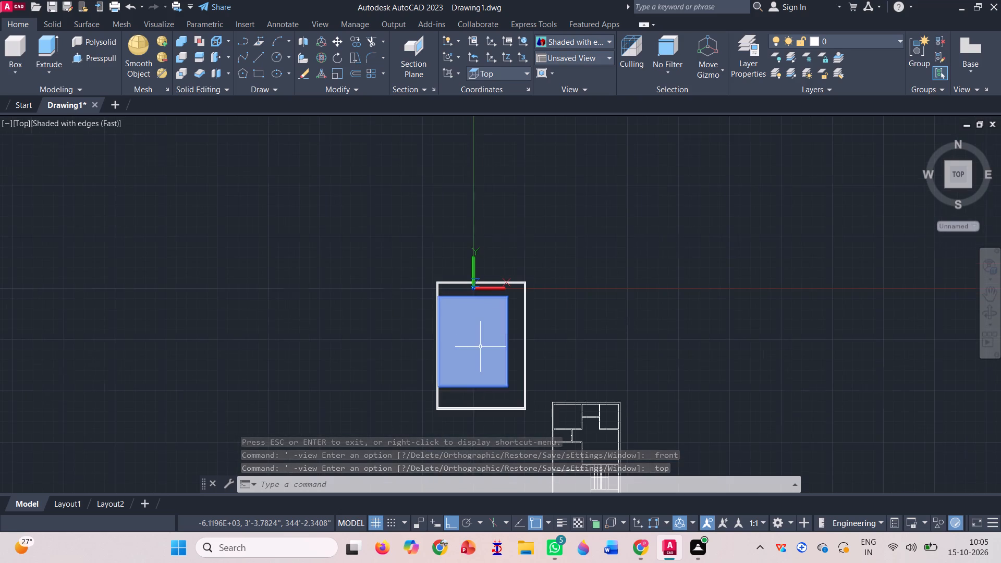
scroll(480, 346, "up", 1)
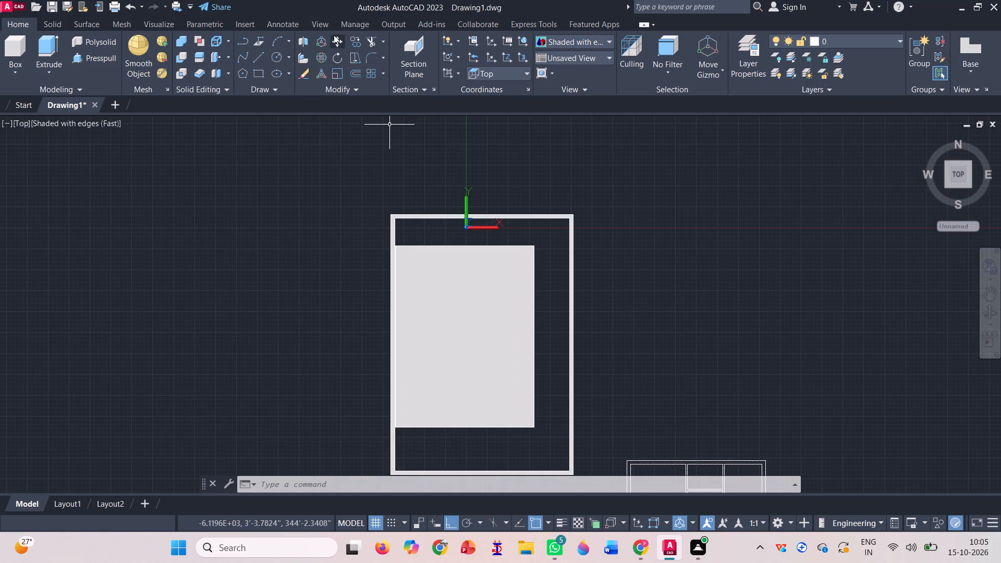
left_click(335, 36)
left_click(571, 271)
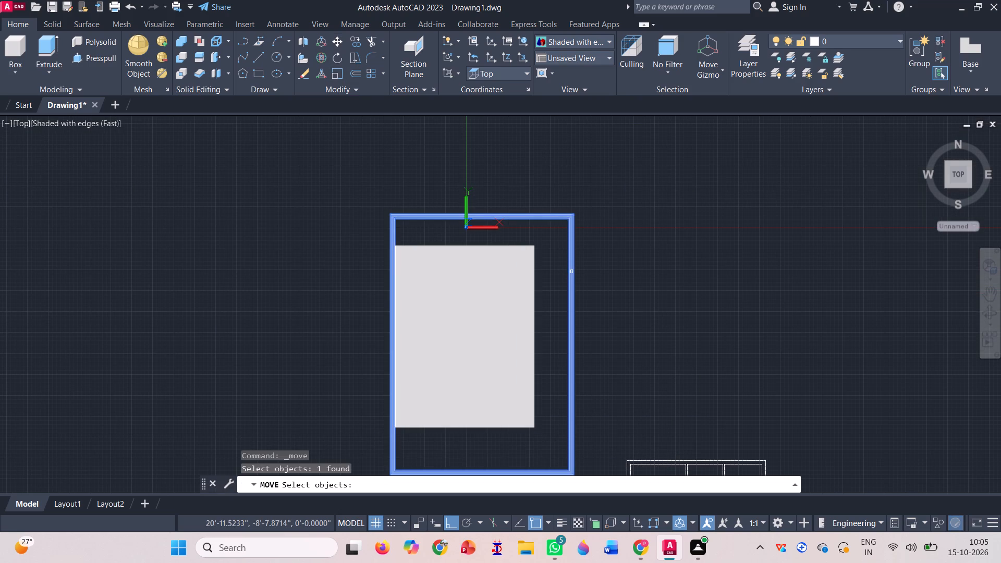
key("space")
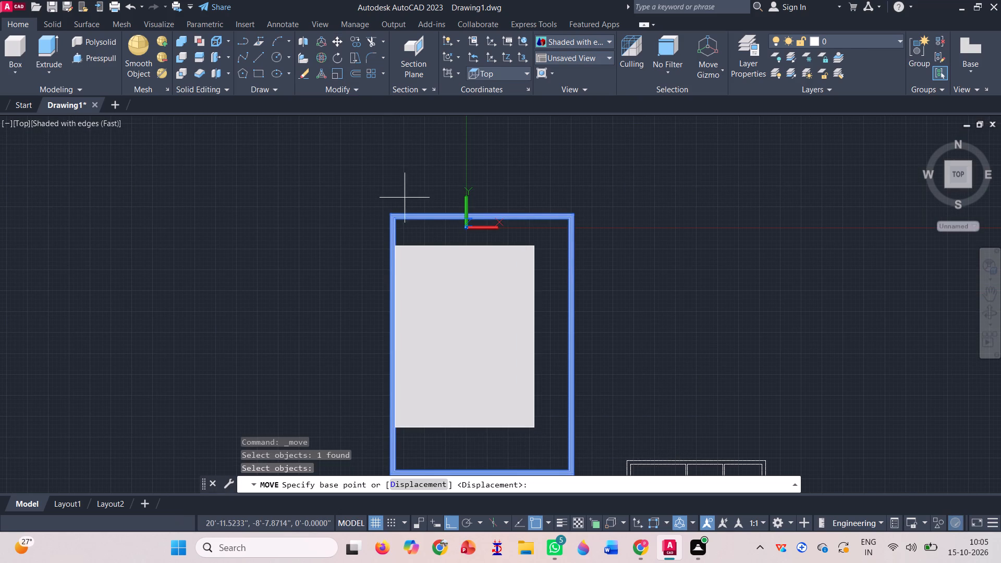
left_click(393, 216)
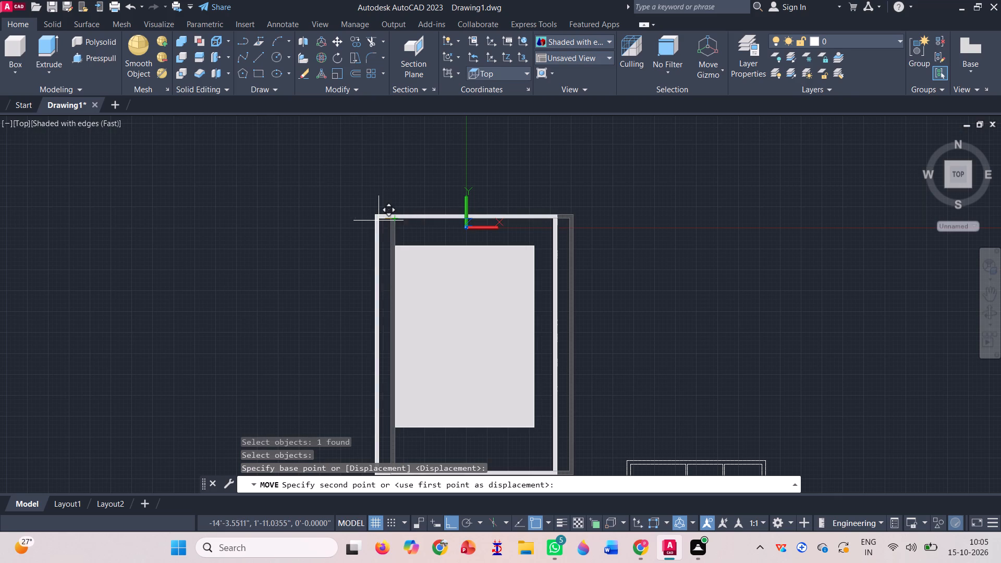
left_click(379, 221)
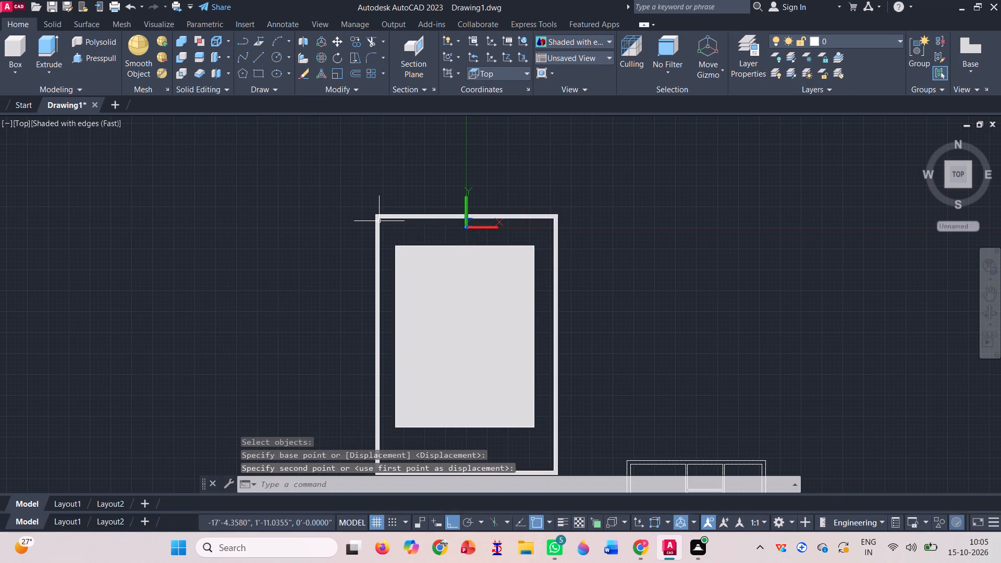
Move the boundary wall about 2'-3" south relative to the house.
scroll(368, 215, "down", 2)
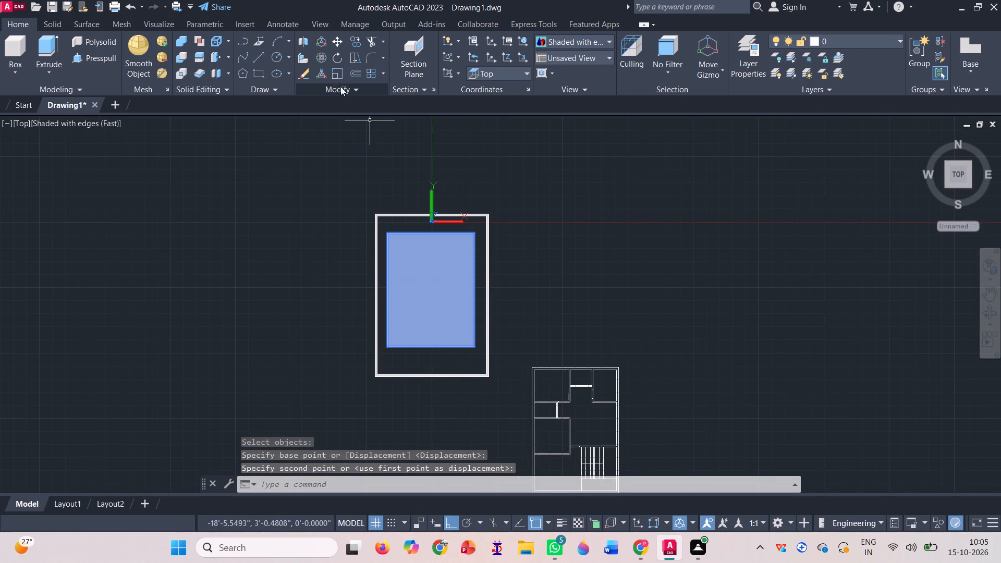
left_click(336, 40)
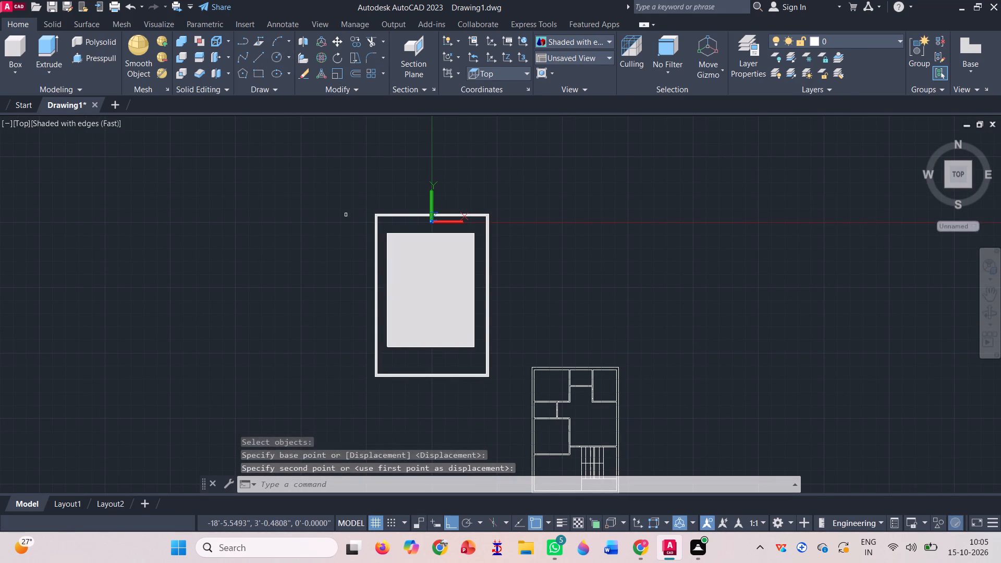
left_click(379, 219)
key("space")
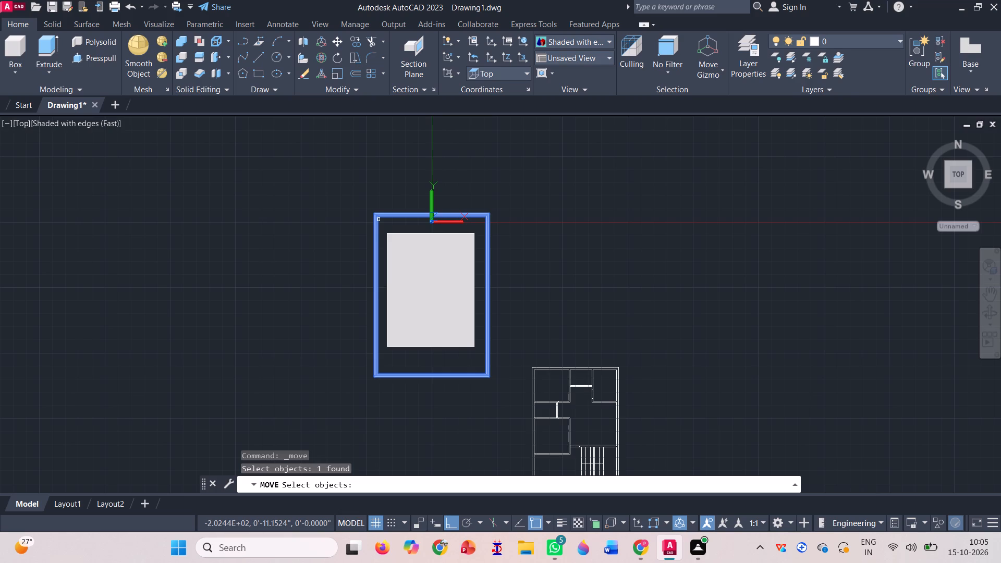
scroll(379, 220, "up", 2)
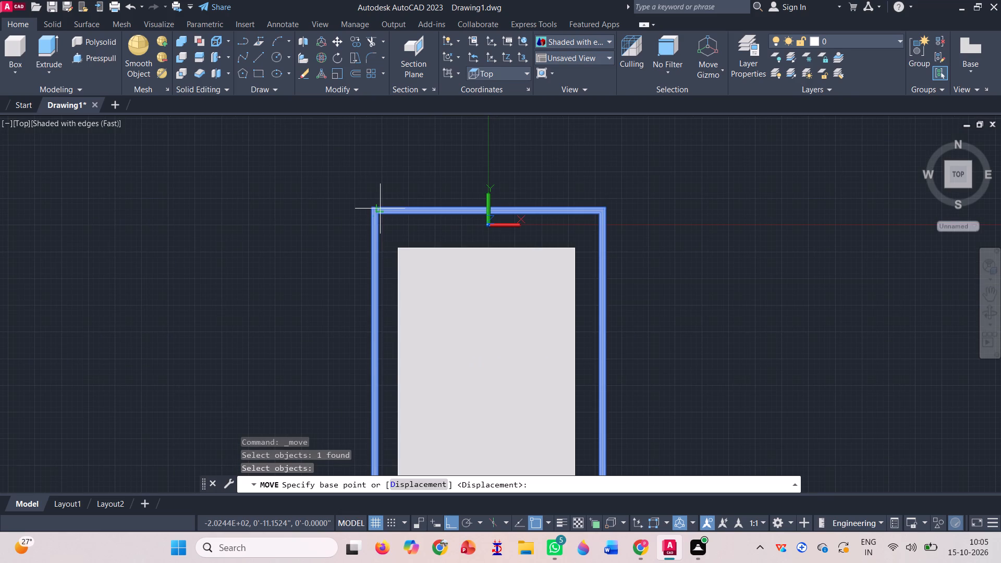
left_click(375, 214)
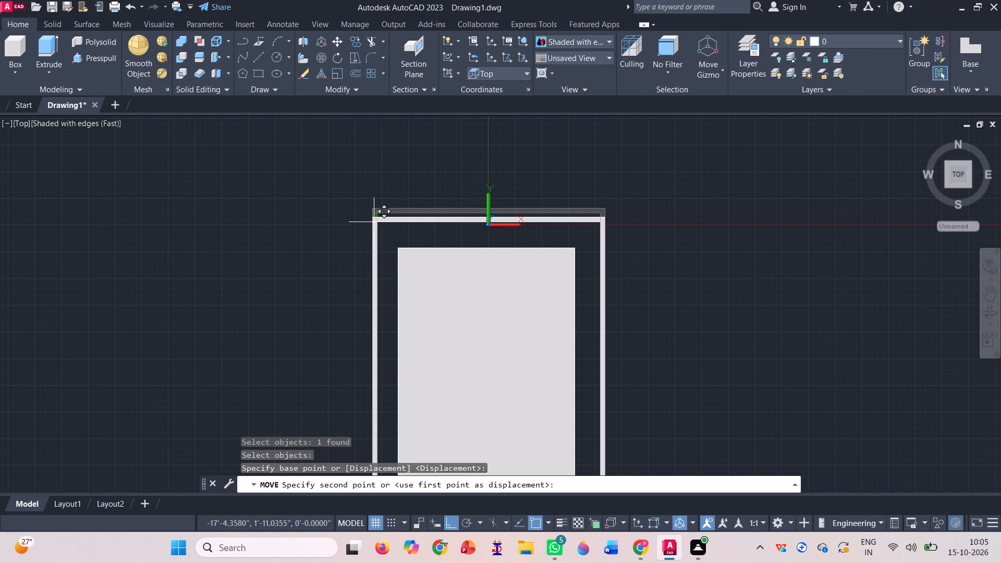
left_click(376, 227)
scroll(384, 180, "down", 2)
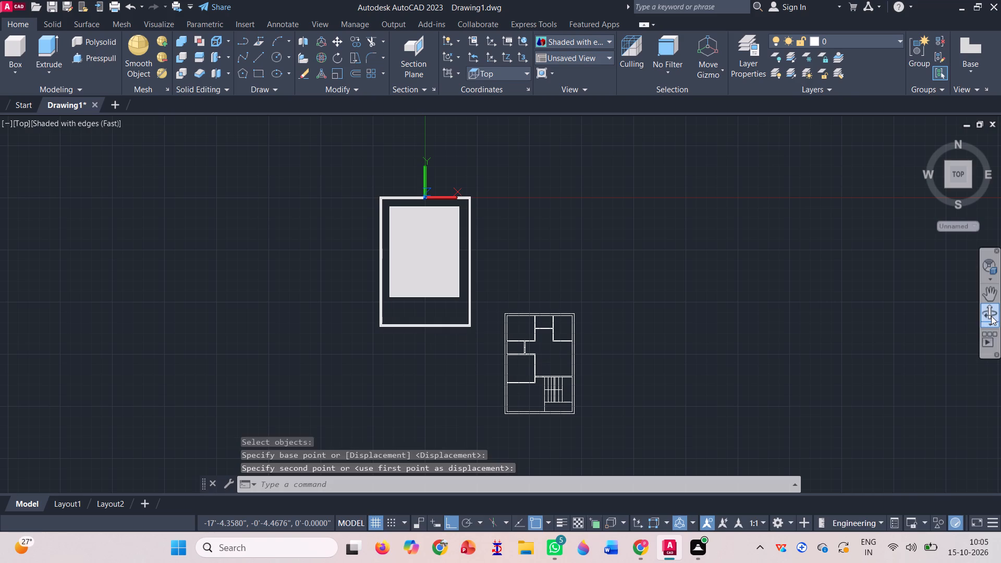
Examine the house and the repositioned boundary wall in 3D from a low south-west angle.
left_click(991, 316)
left_click_drag(421, 409, 436, 307)
left_click_drag(410, 430, 411, 377)
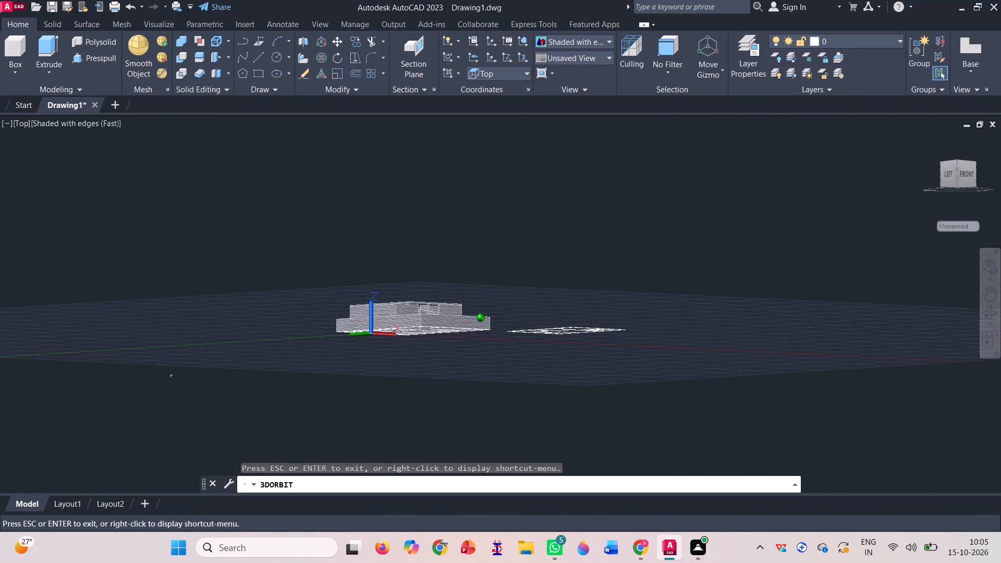
left_click_drag(411, 377, 409, 396)
scroll(402, 317, "up", 10)
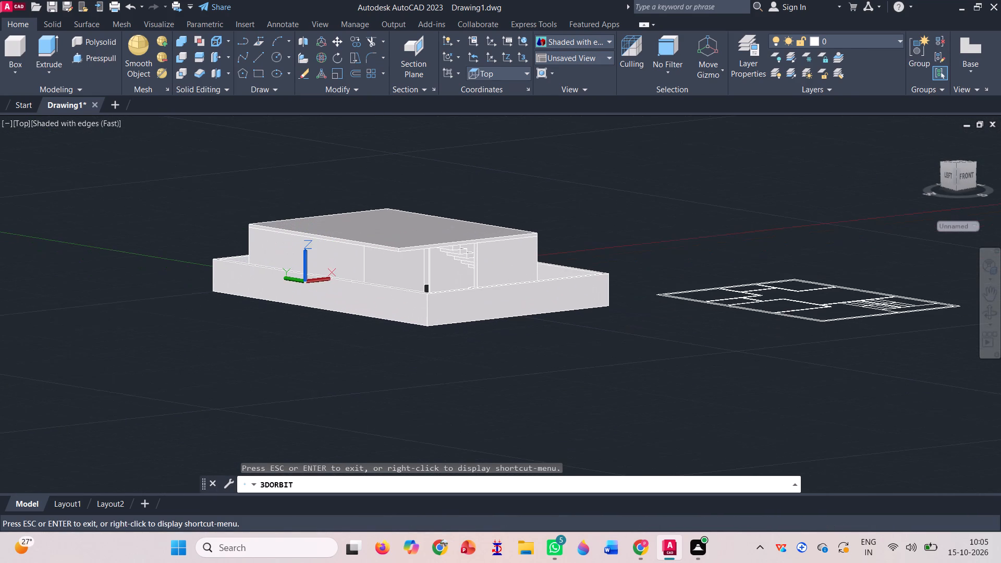
scroll(409, 395, "down", 2)
key("Escape")
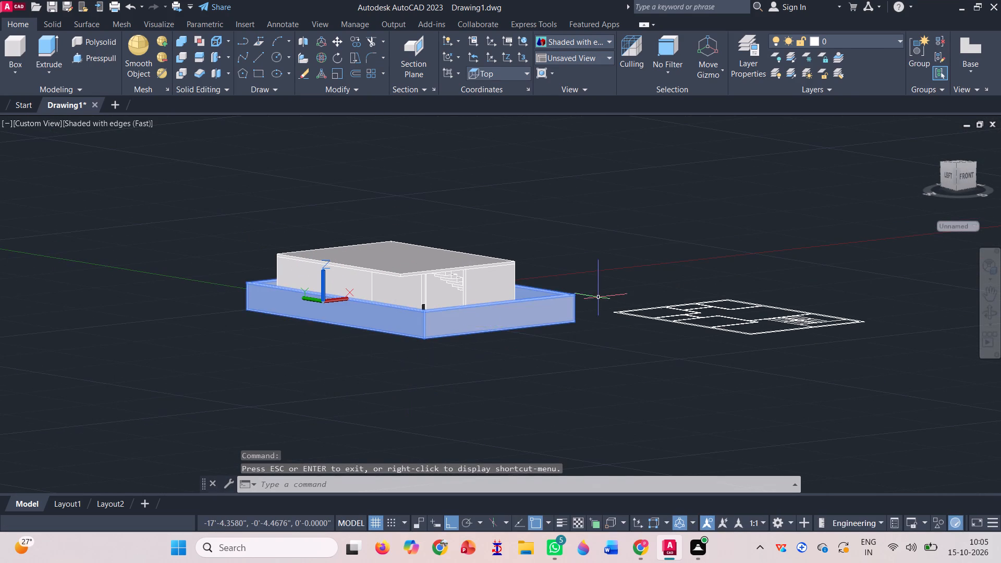
scroll(472, 377, "down", 1)
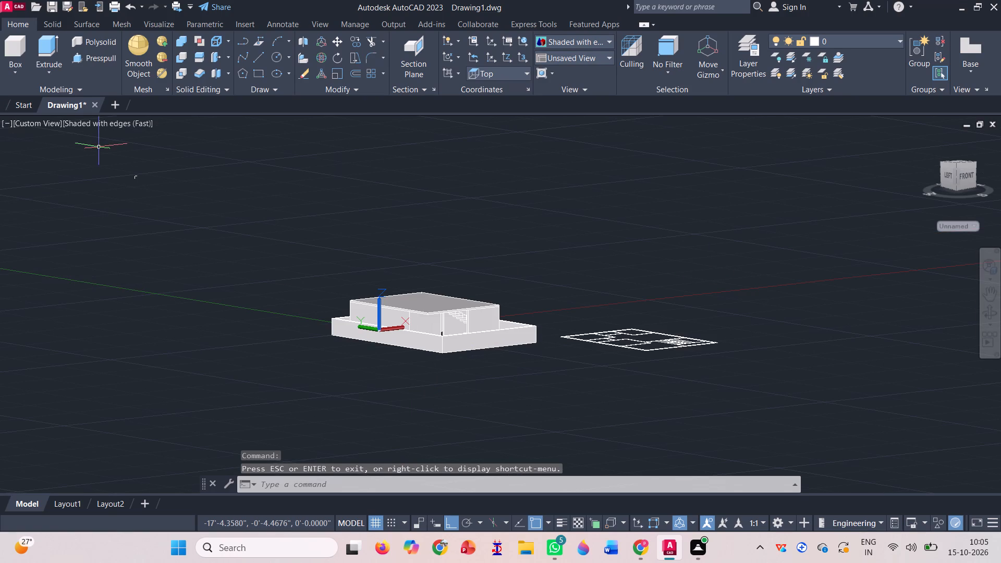
Switch the 3D model to the Top view with the house and floor plan in sight.
left_click(51, 124)
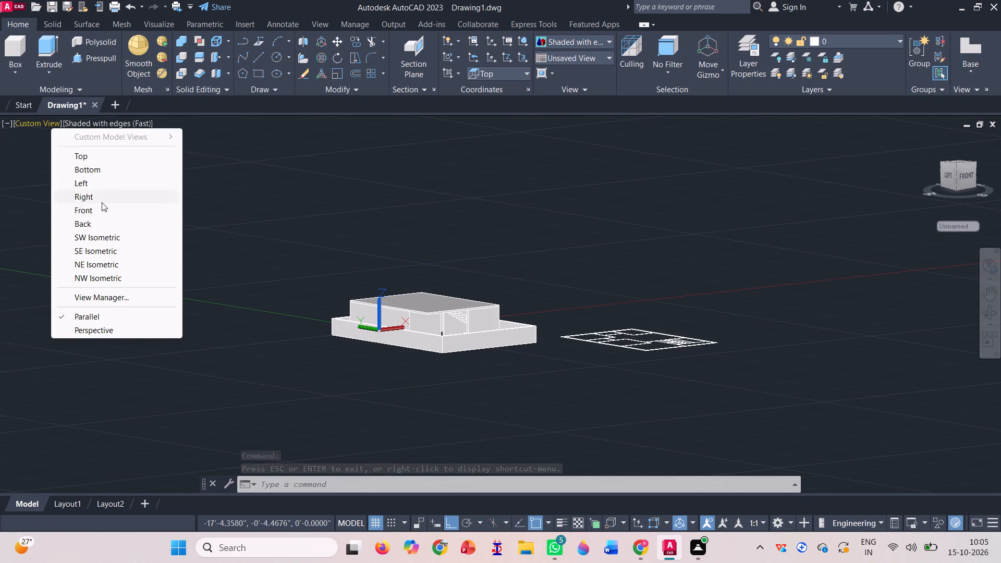
left_click(82, 155)
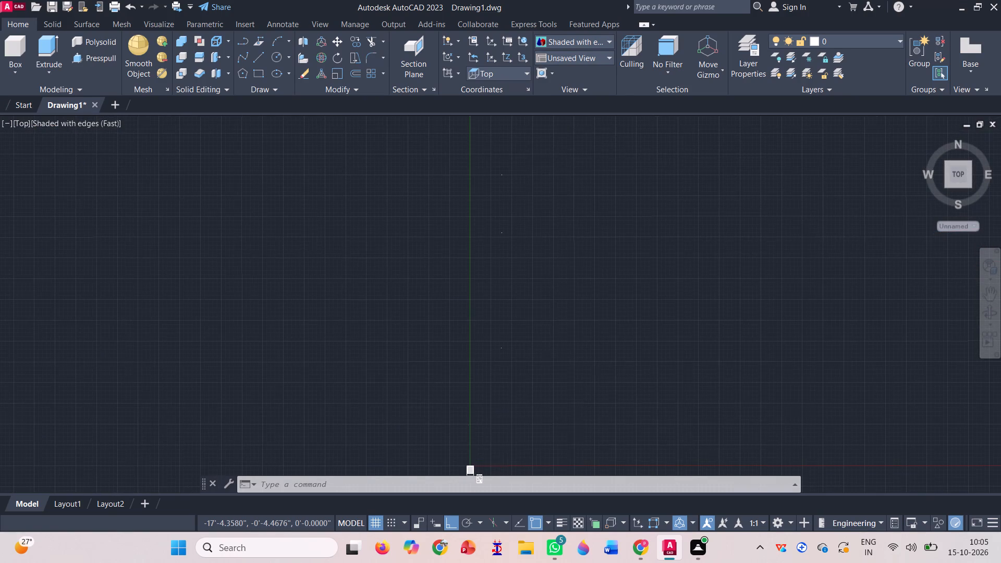
scroll(201, 136, "down", 2)
scroll(298, 238, "up", 3)
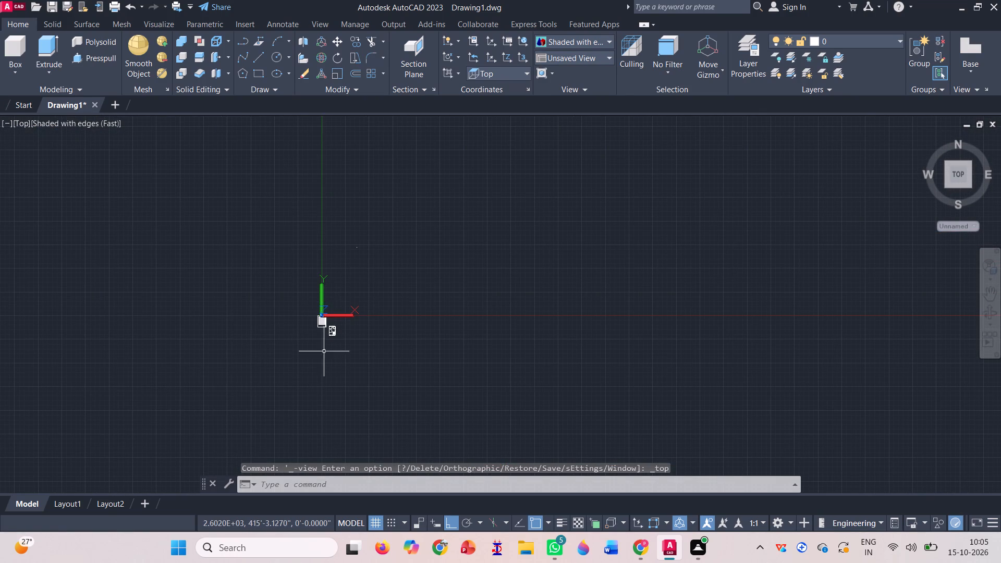
scroll(326, 311, "up", 1)
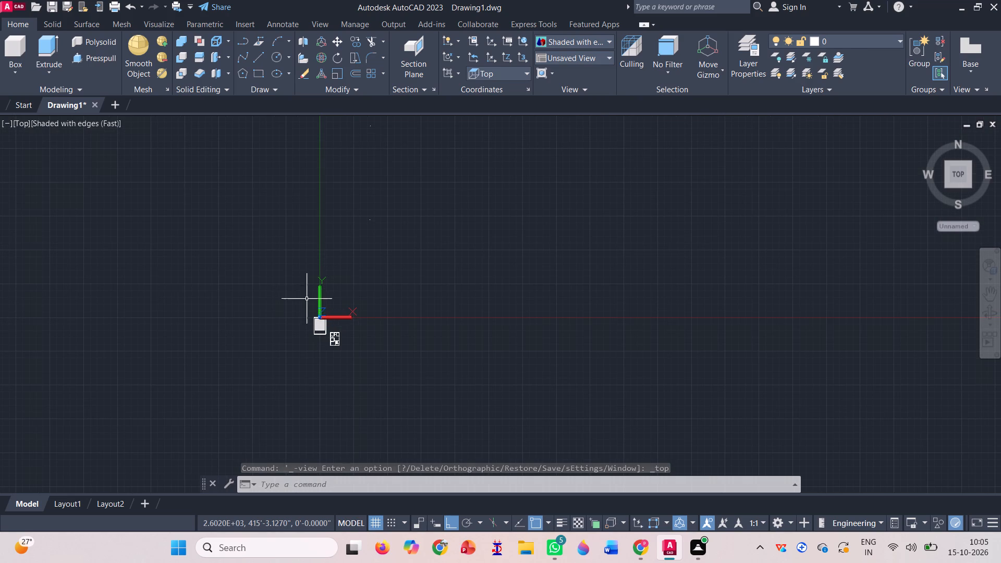
scroll(319, 320, "up", 3)
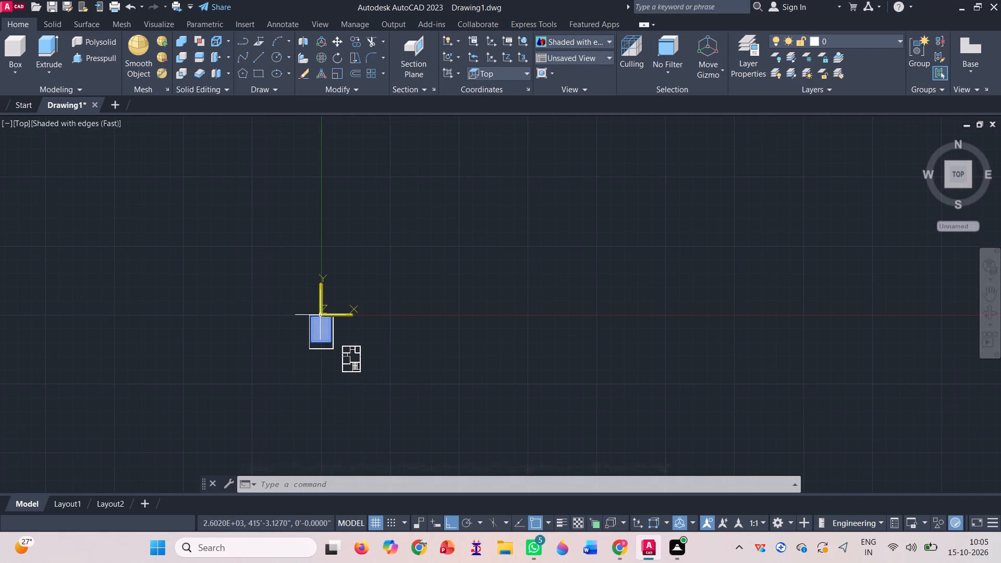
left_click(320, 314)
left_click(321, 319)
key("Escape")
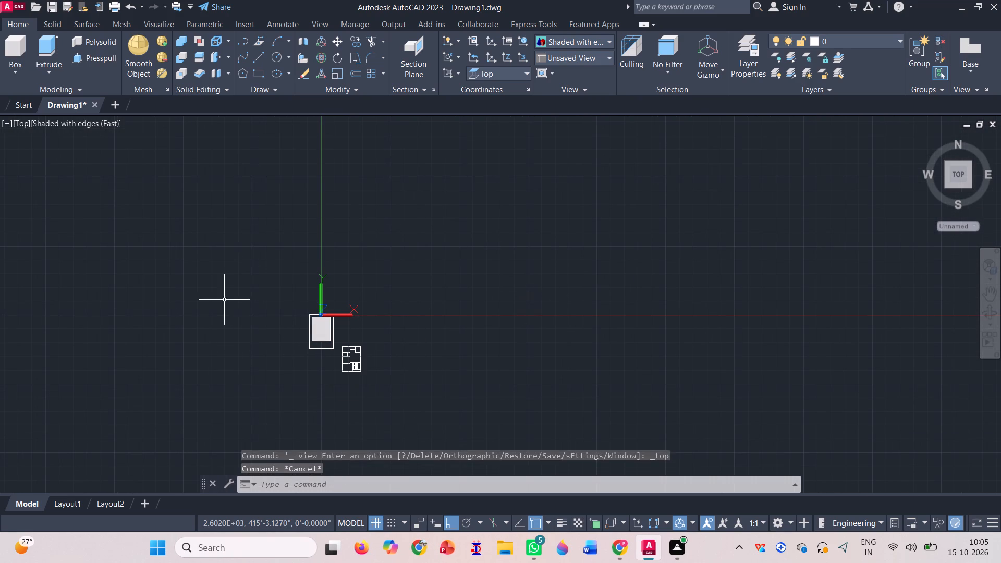
With Ortho off, move the UCS origin from the boundary wall's north side to empty space well south-west of the house.
scroll(308, 299, "up", 3)
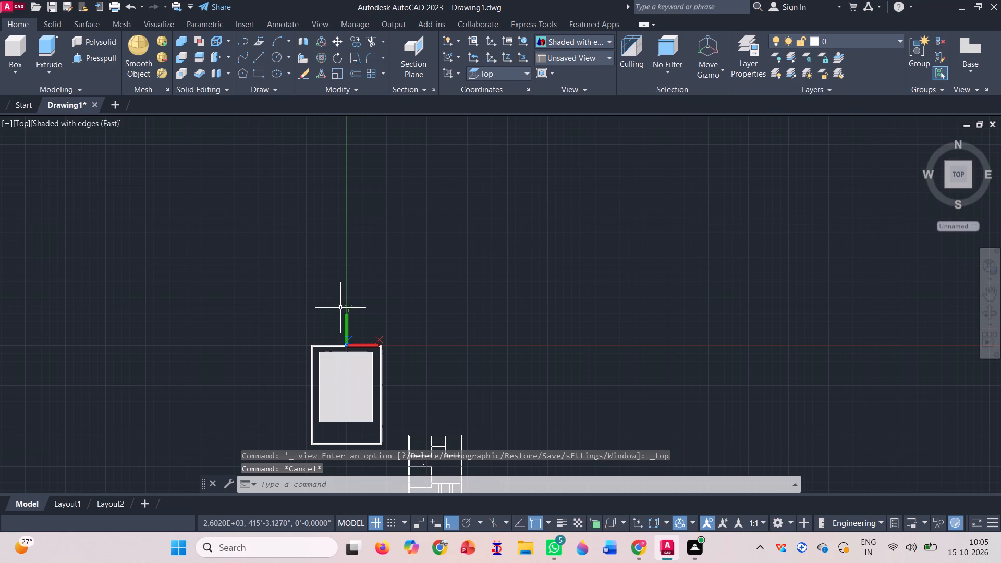
scroll(350, 331, "up", 4)
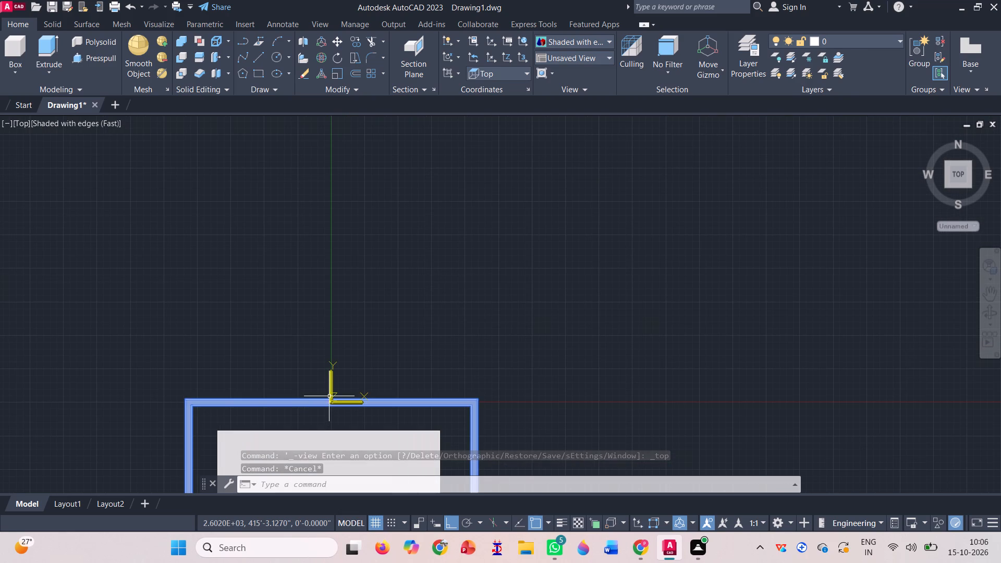
left_click(329, 394)
scroll(326, 400, "up", 3)
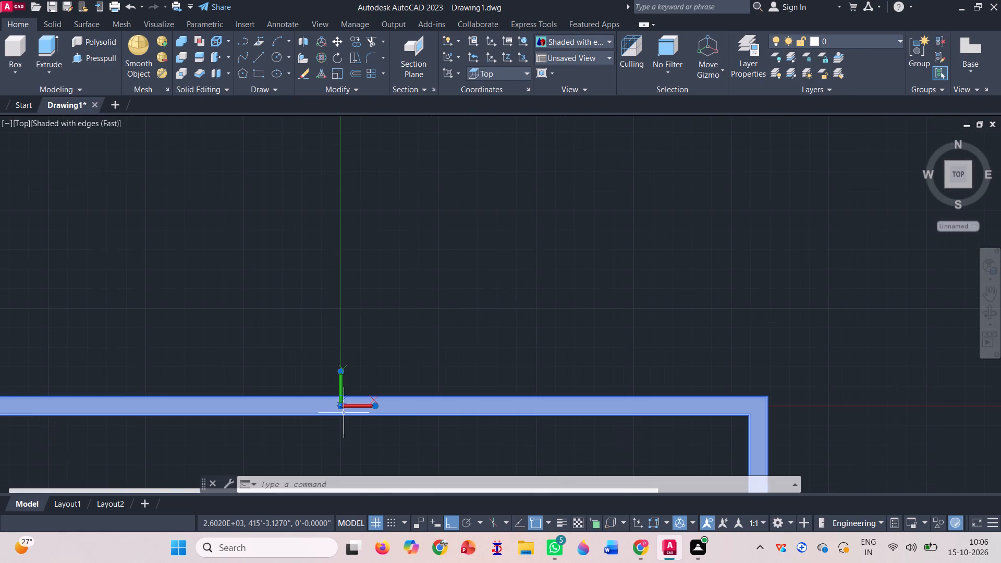
left_click(337, 369)
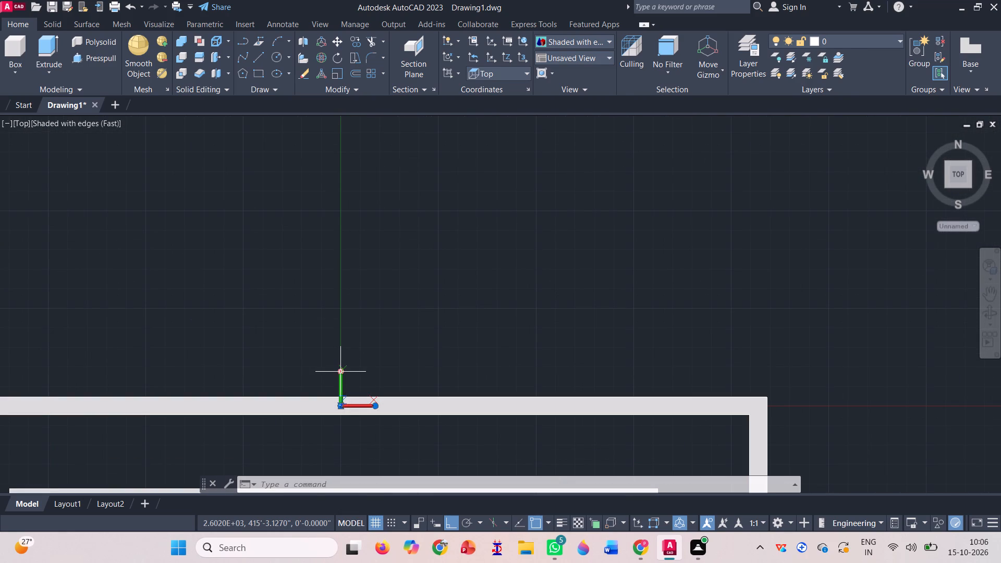
left_click(341, 380)
scroll(341, 389, "up", 2)
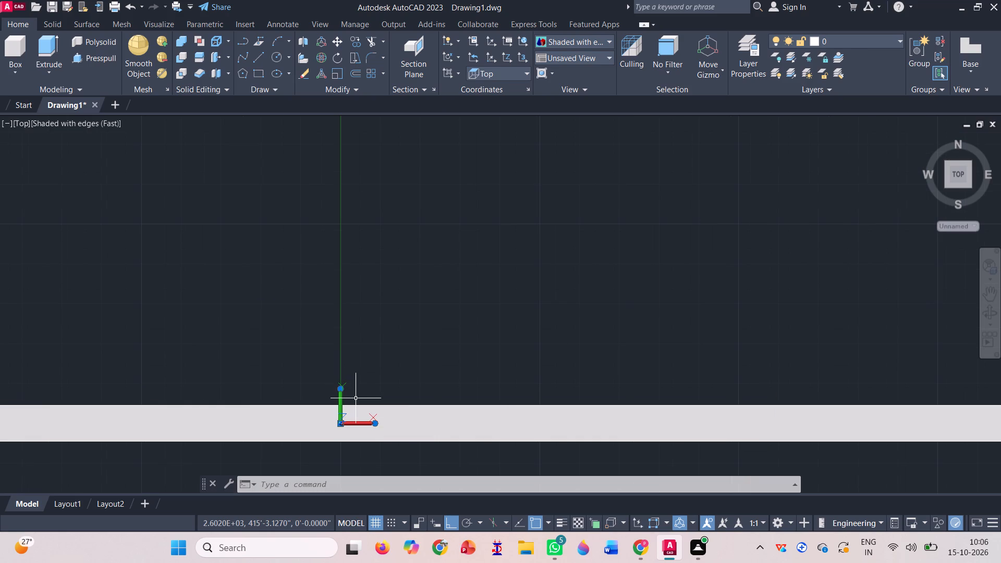
left_click(339, 396)
scroll(345, 427, "up", 4)
left_click(326, 408)
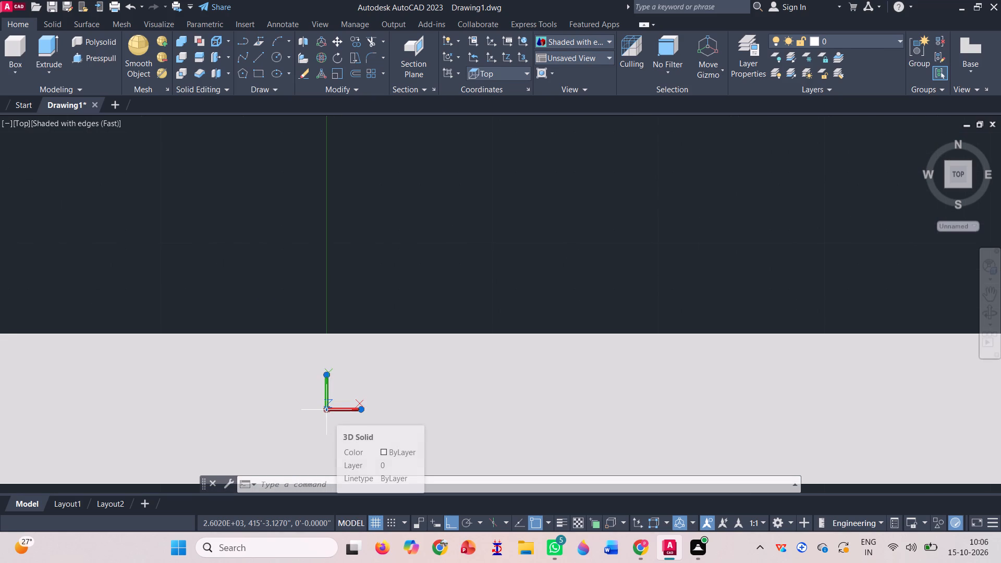
scroll(388, 360, "down", 3)
scroll(455, 331, "down", 1)
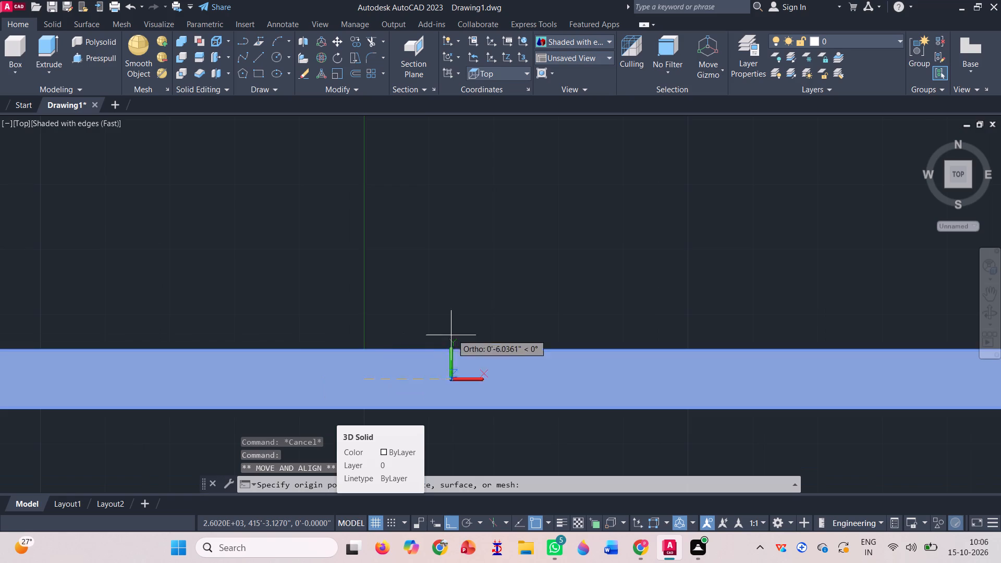
scroll(455, 332, "down", 1)
scroll(495, 282, "down", 8)
key("F8")
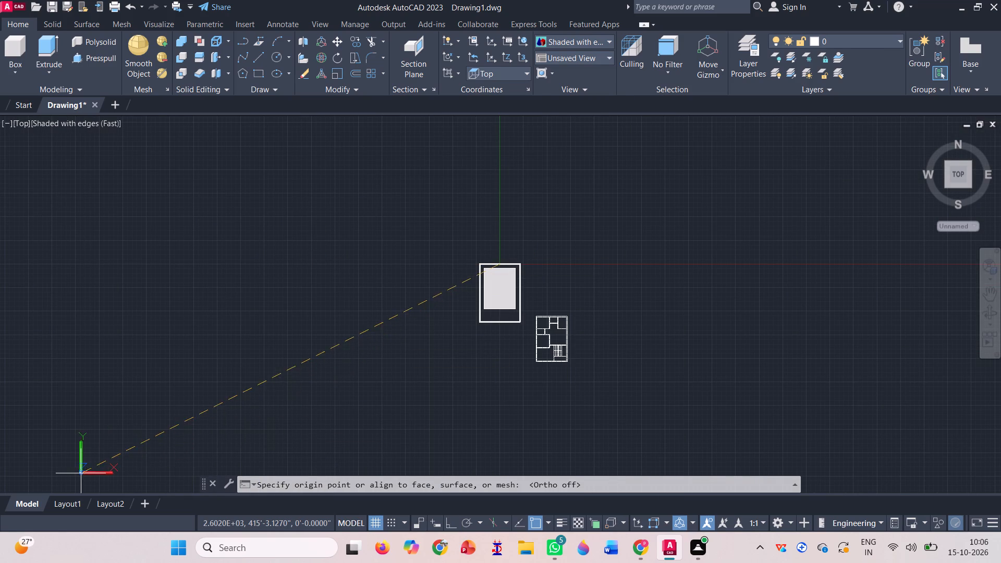
left_click(80, 473)
scroll(602, 356, "up", 2)
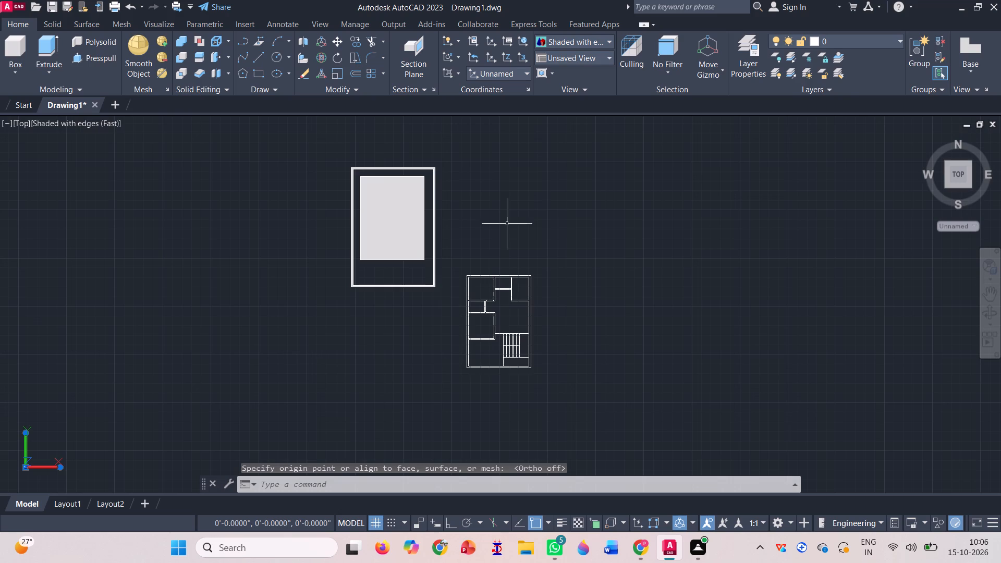
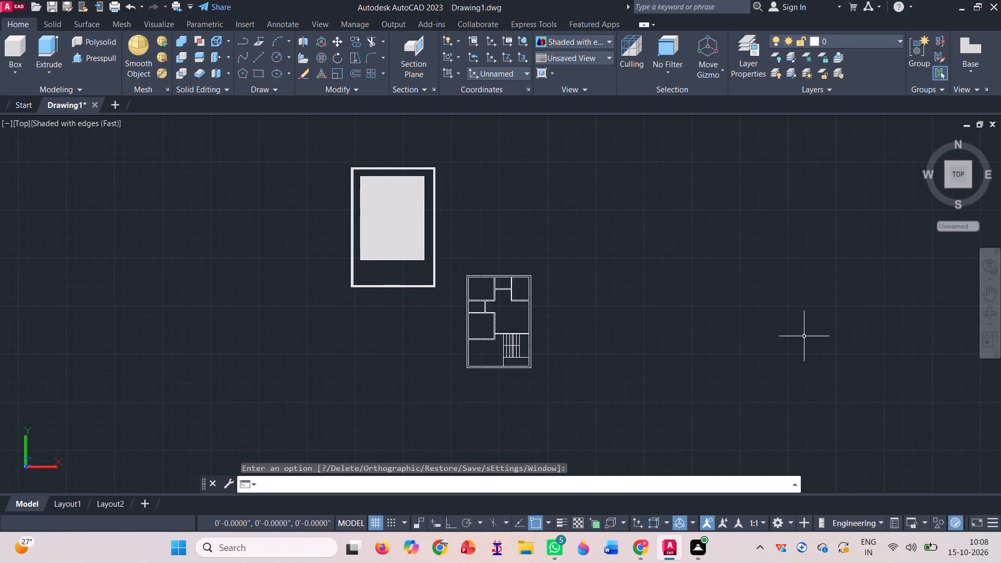
Draw a rectangle over the floor plan from the inner north-west wall corner to the east end of the line below the stairs.
left_click(259, 71)
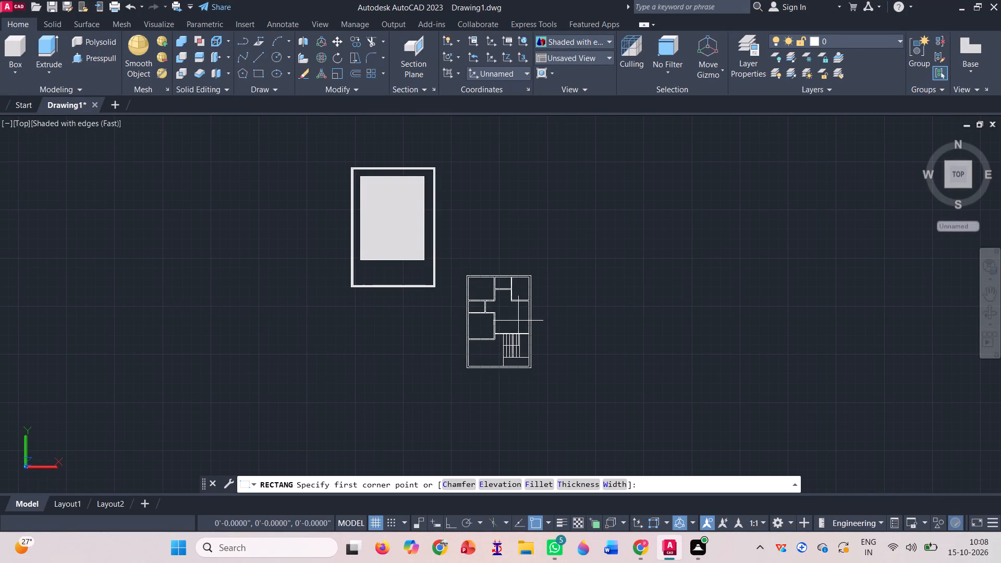
scroll(475, 287, "up", 2)
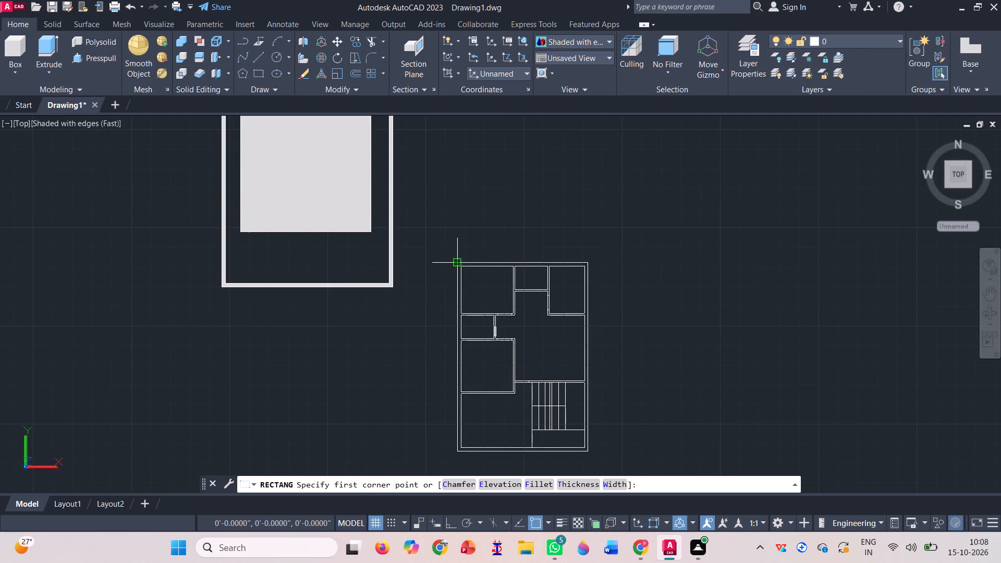
scroll(458, 262, "up", 3)
left_click(469, 275)
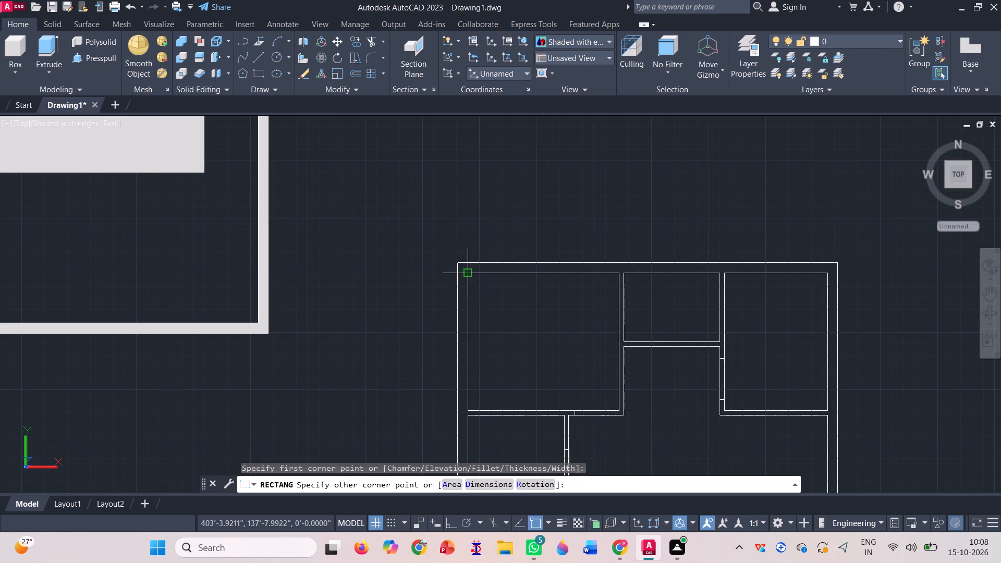
scroll(455, 238, "down", 3)
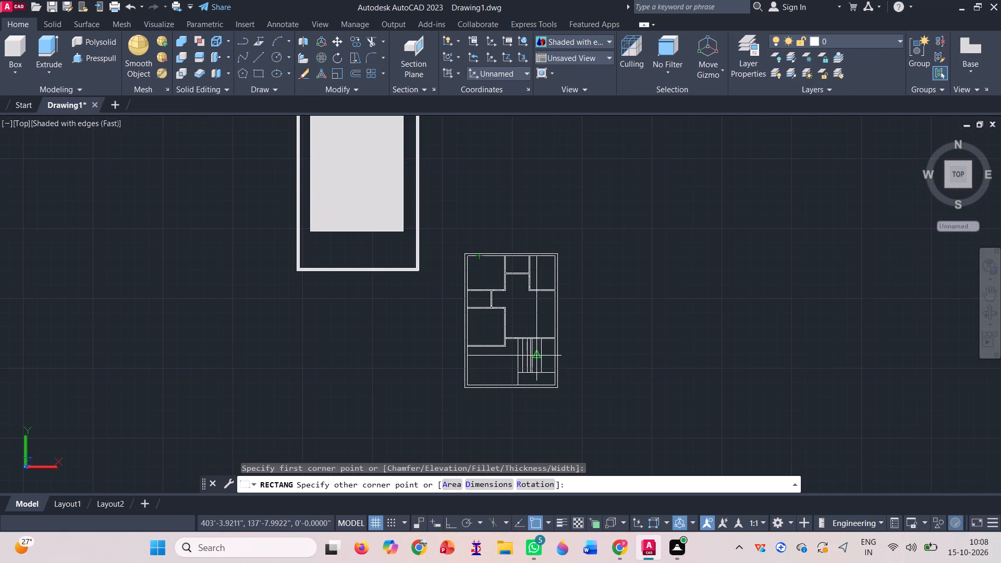
scroll(556, 372, "up", 3)
left_click(555, 373)
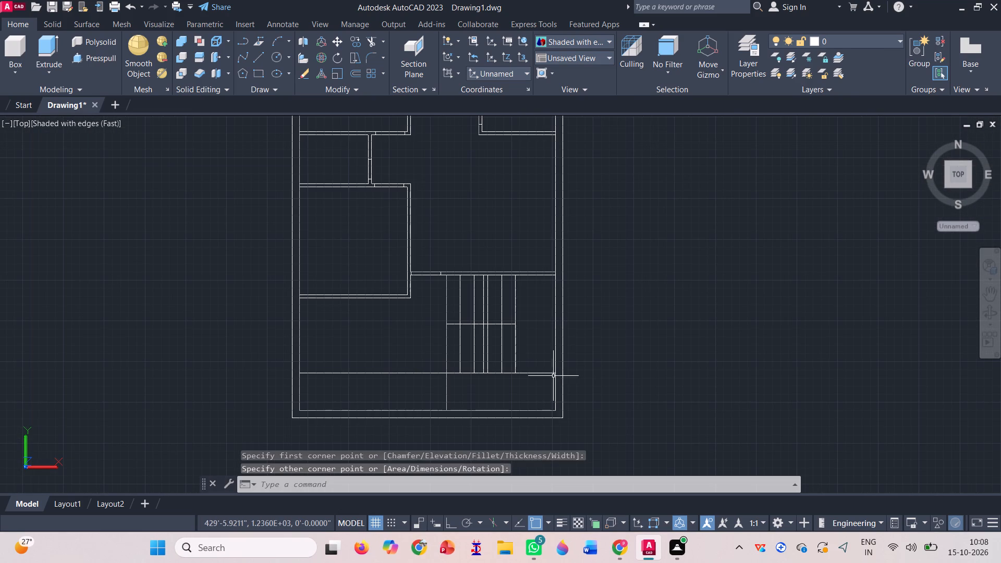
key("space")
Move the new rectangle about 37' east into the empty space beside the floor plan.
scroll(573, 373, "down", 2)
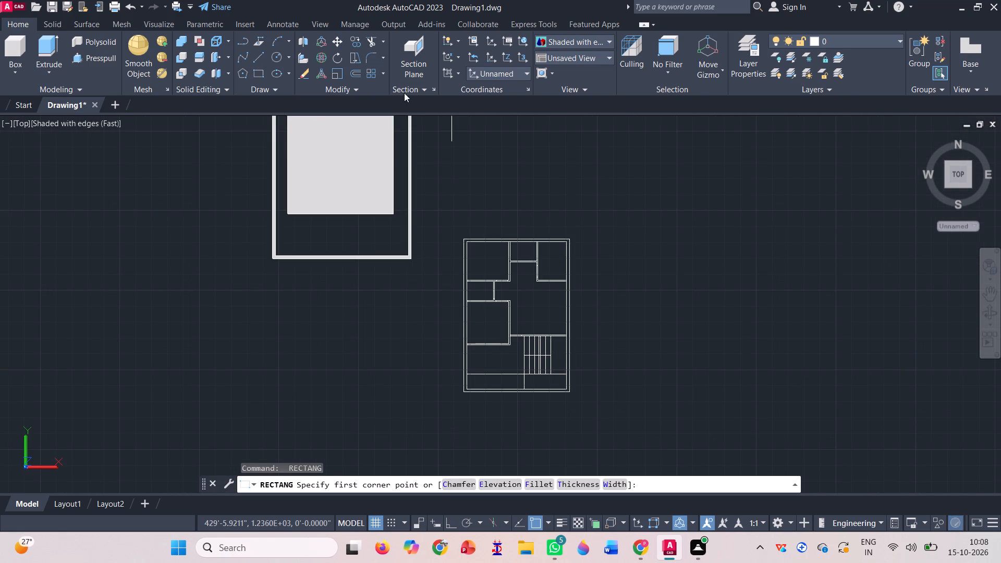
left_click(339, 44)
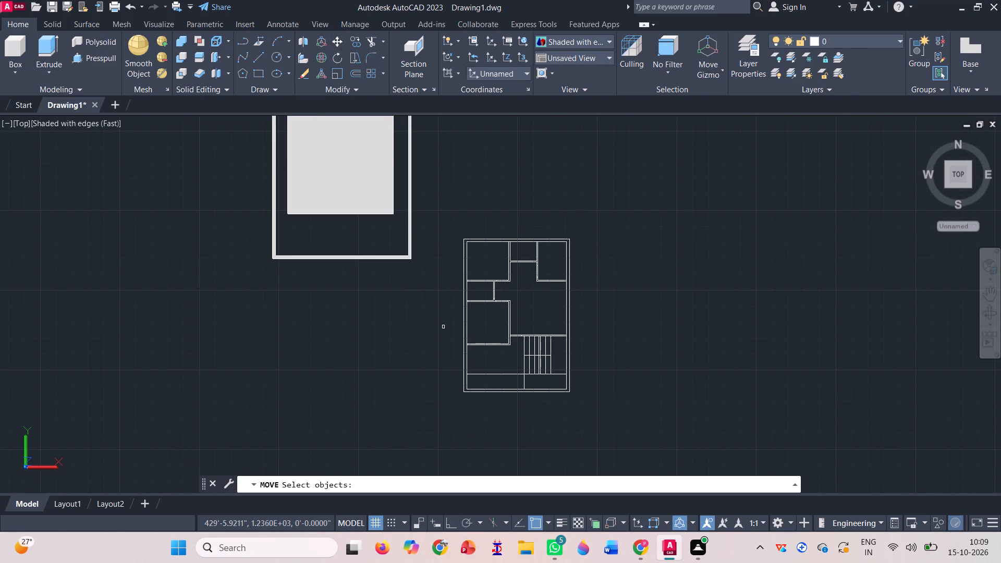
left_click(487, 375)
key("space")
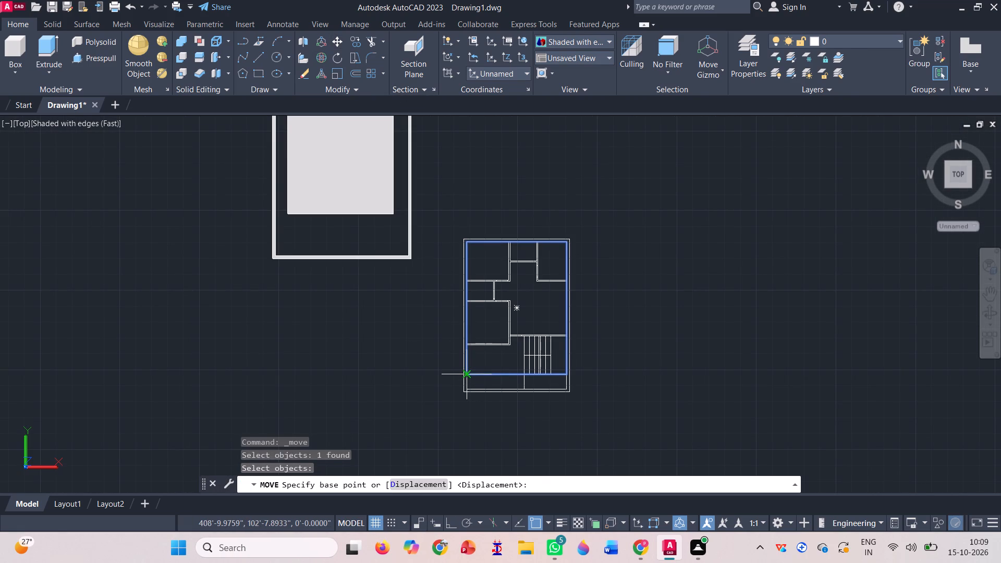
left_click(468, 372)
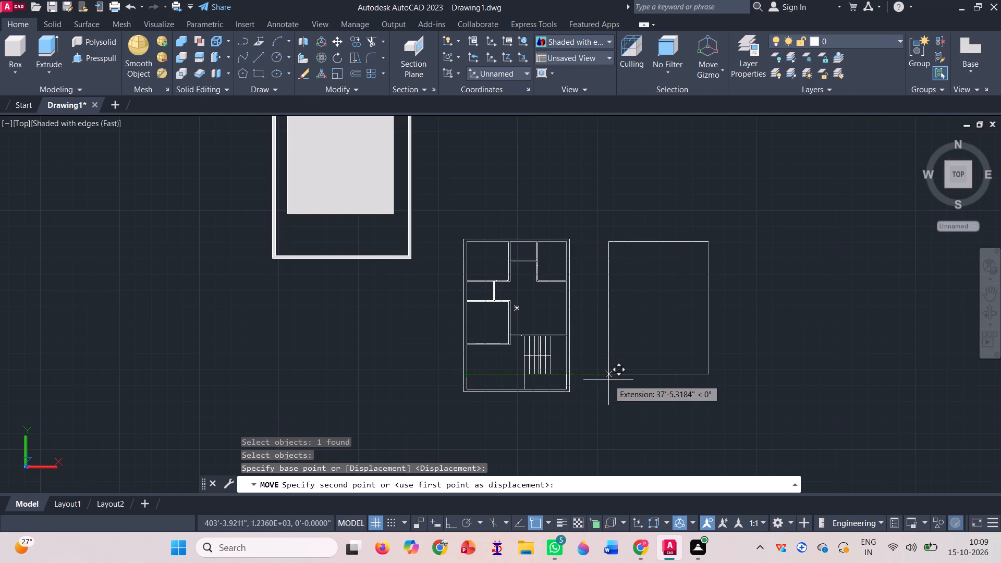
left_click(608, 378)
Offset the moved rectangle 9" outward to form the outer walls of the new plan.
left_click(357, 72)
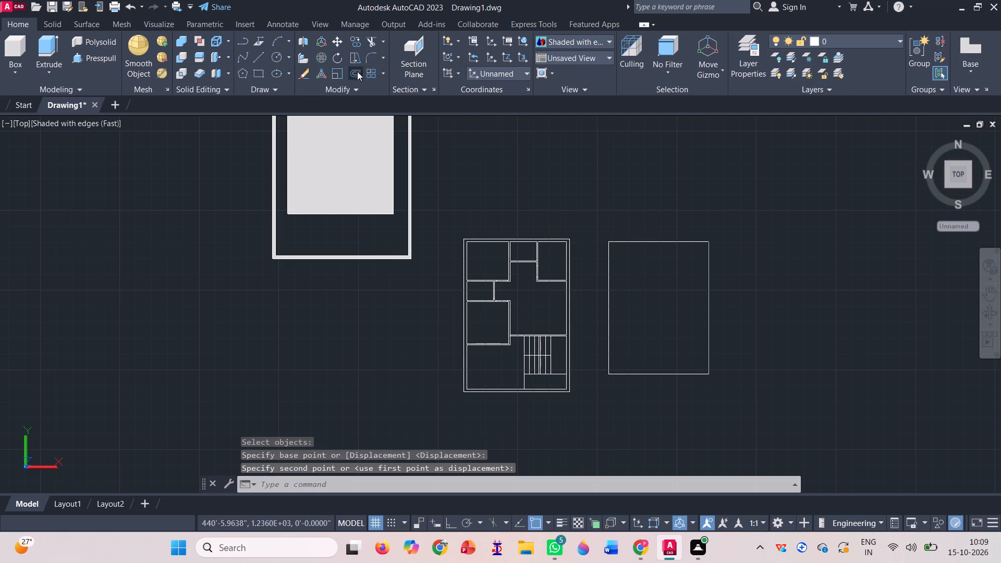
key("Return")
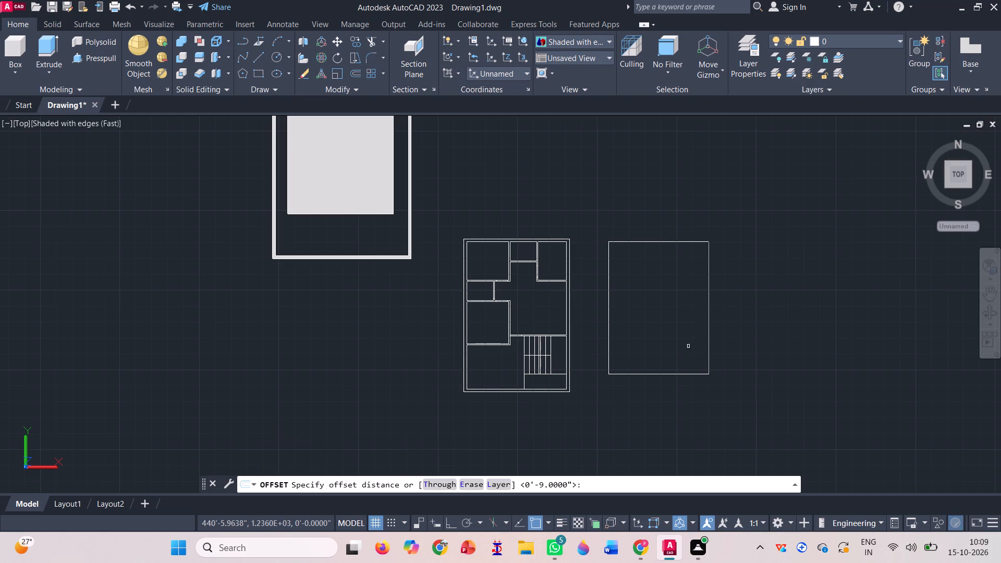
left_click(705, 372)
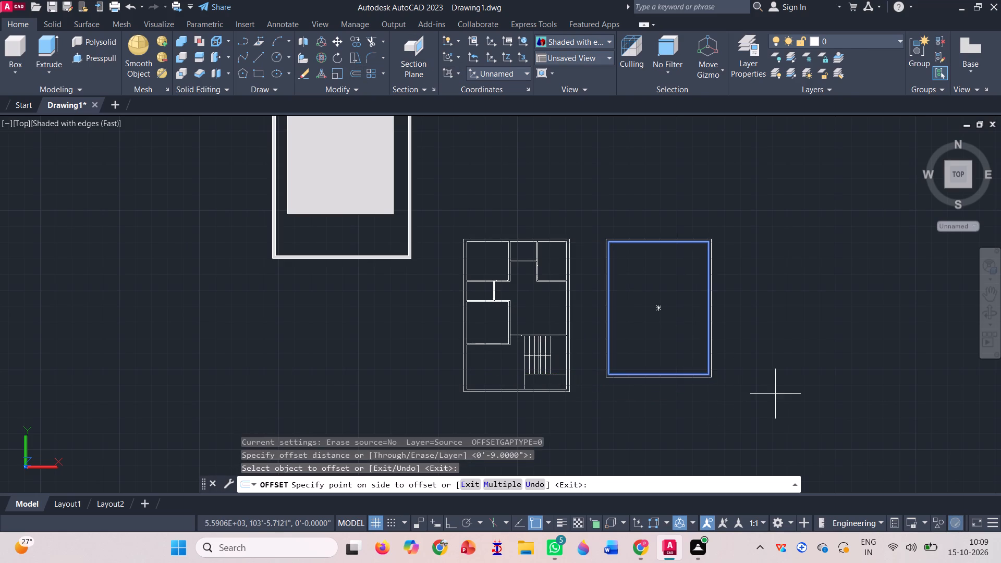
left_click(775, 393)
scroll(719, 368, "up", 1)
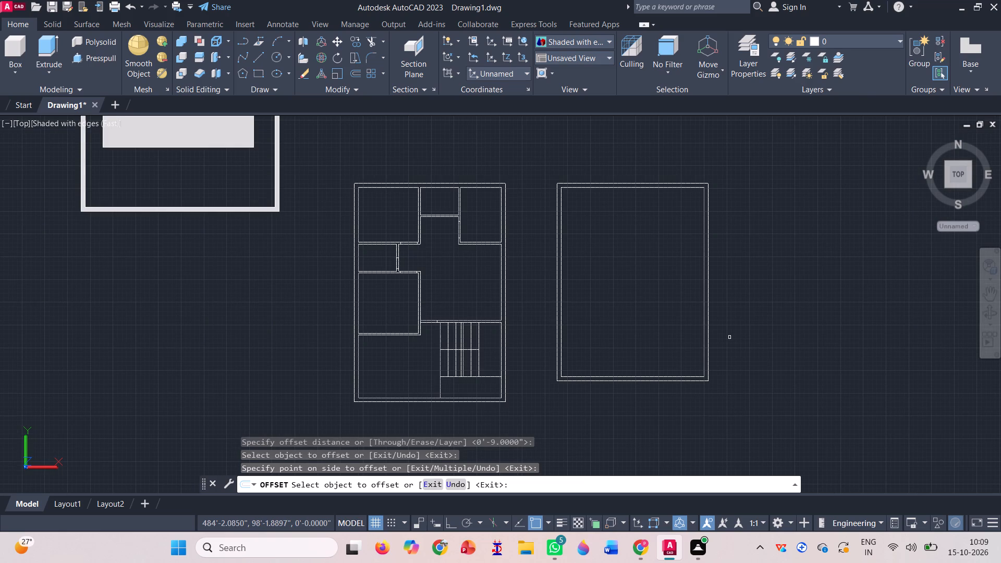
key("Escape")
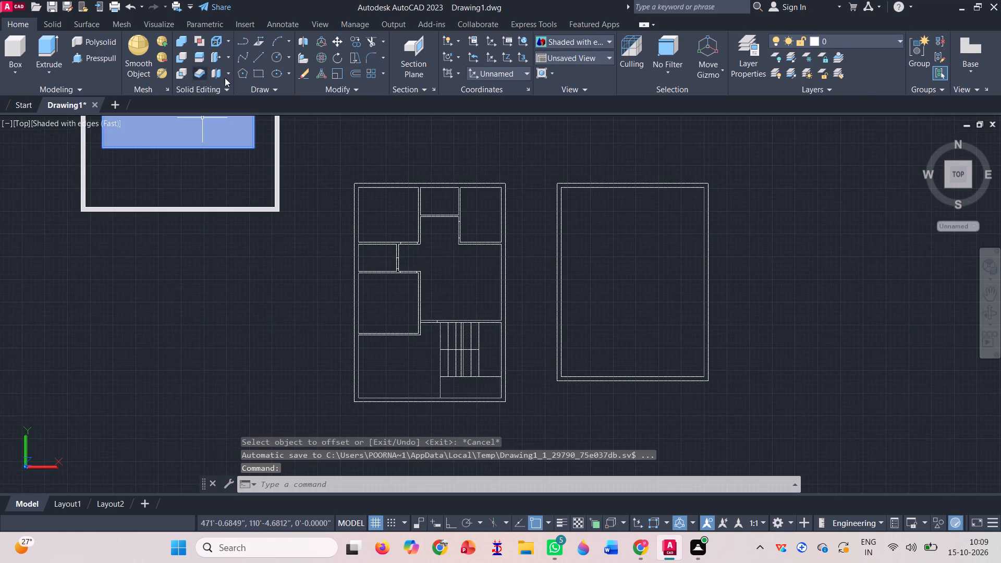
With Ortho on, draw room lines from the inner north-west corner: 11' east, 10' south, and back west to the inner wall face.
left_click(257, 57)
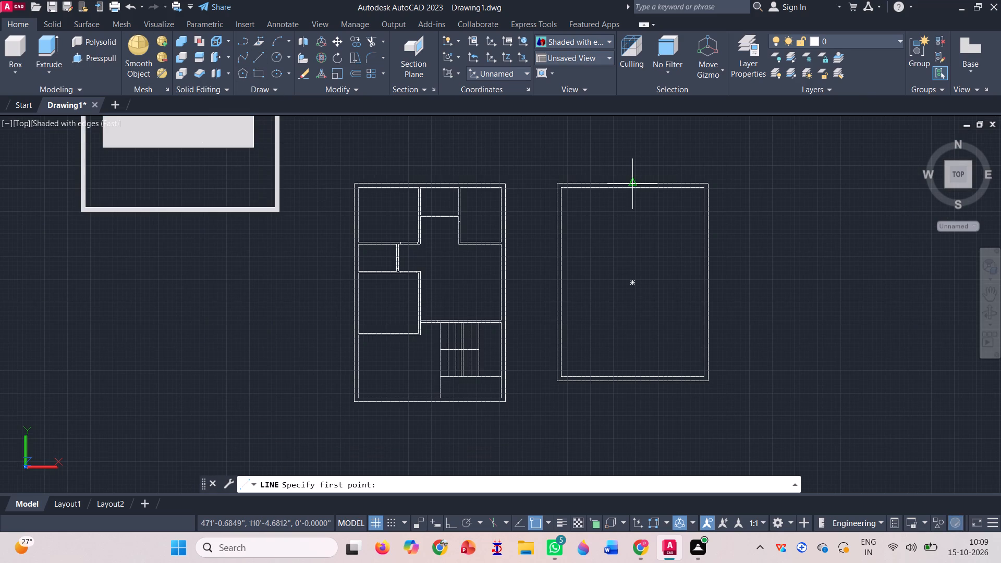
scroll(802, 224, "up", 1)
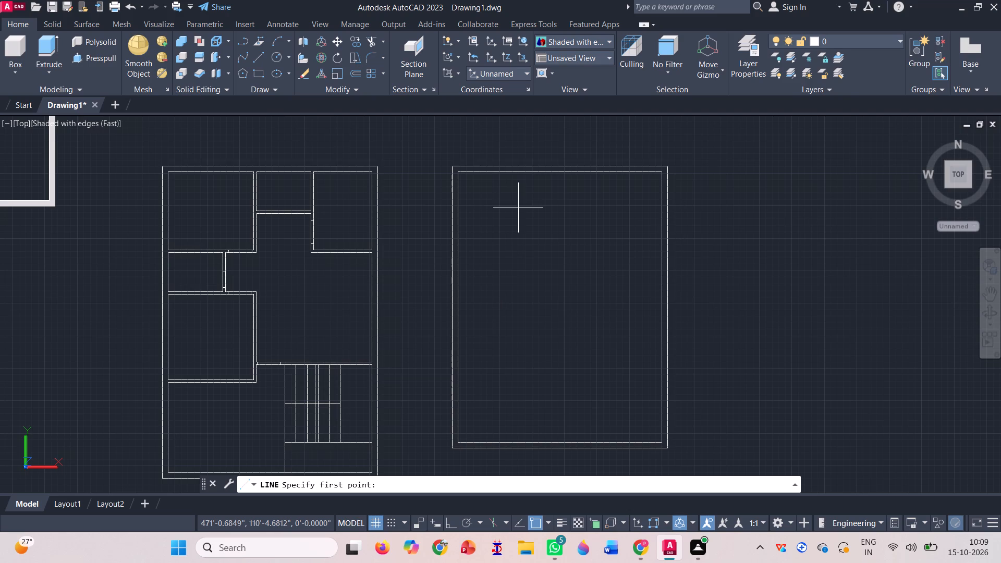
left_click(460, 171)
key("F8")
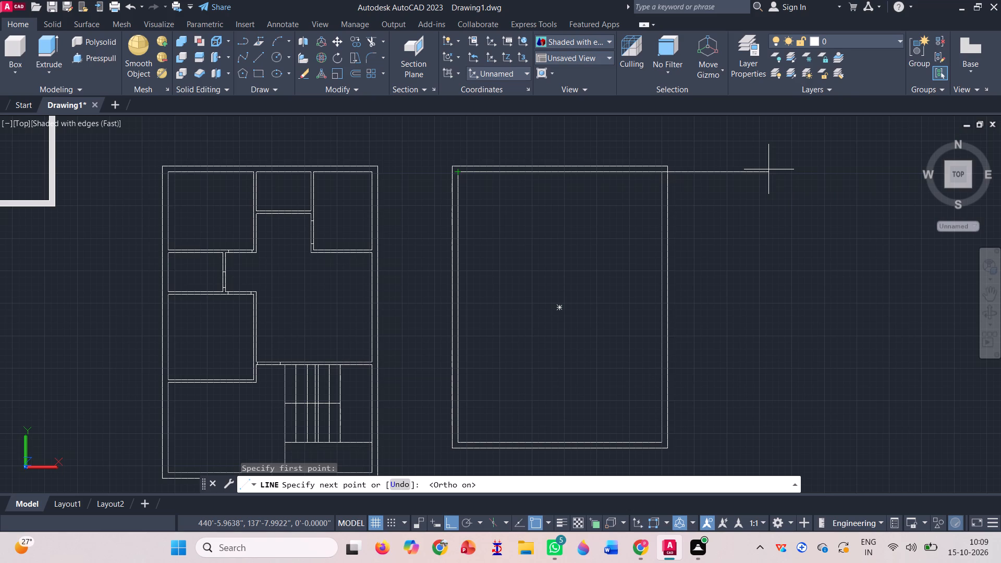
type("11'")
key("Return")
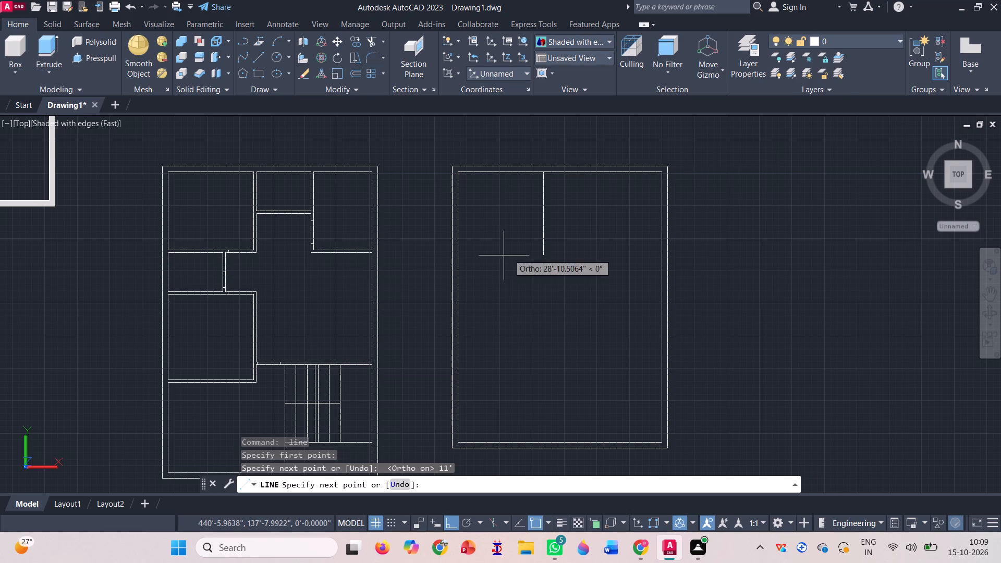
type("10'")
key("Return")
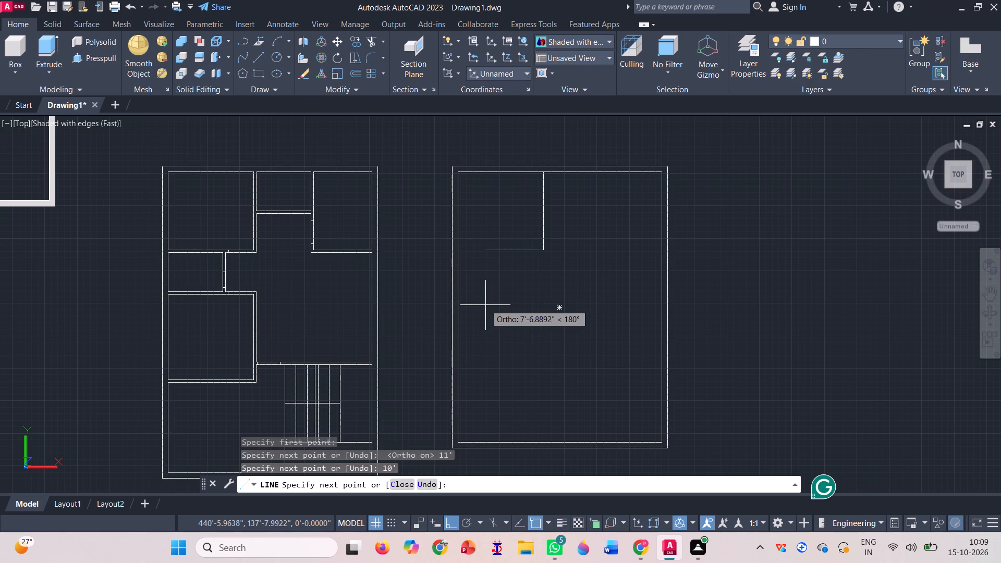
scroll(460, 250, "up", 1)
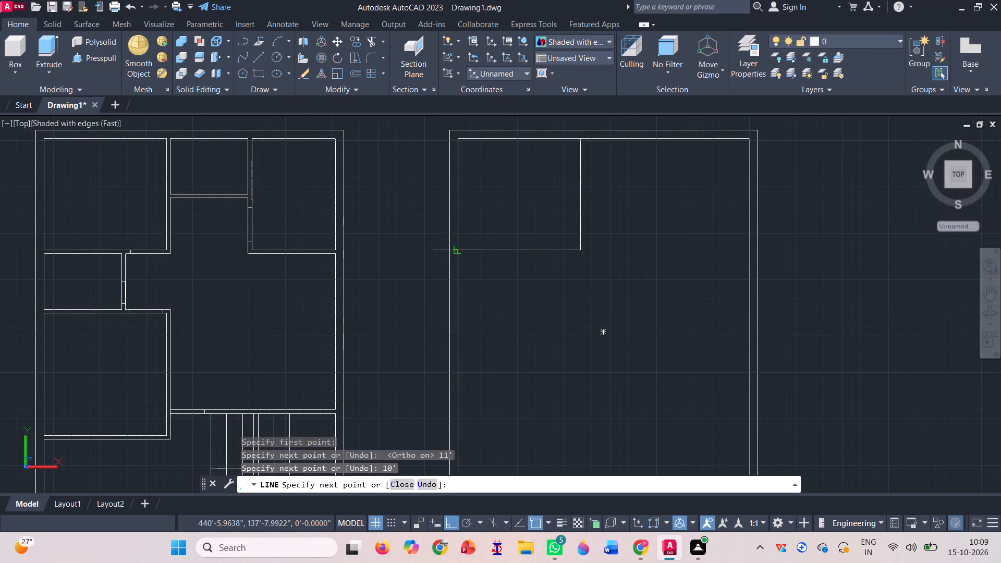
left_click(460, 252)
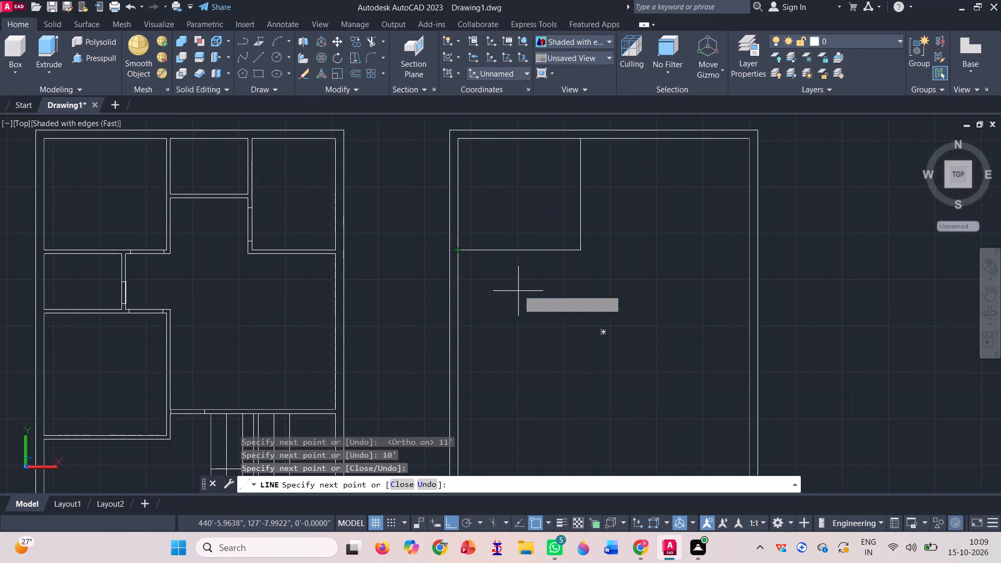
key("space")
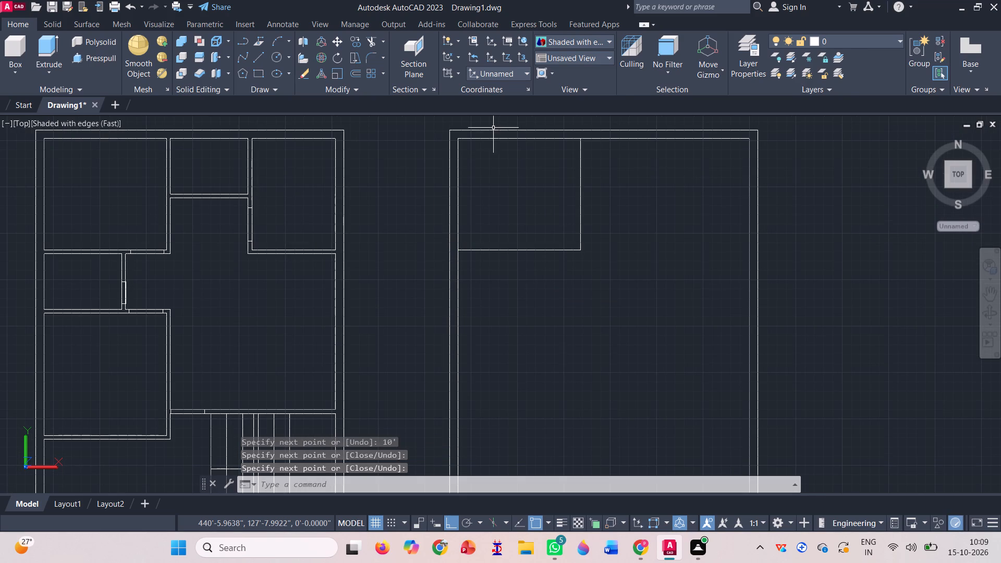
Erase the 11' line lying on the north wall and join the room's east and south lines into one polyline.
left_click(502, 138)
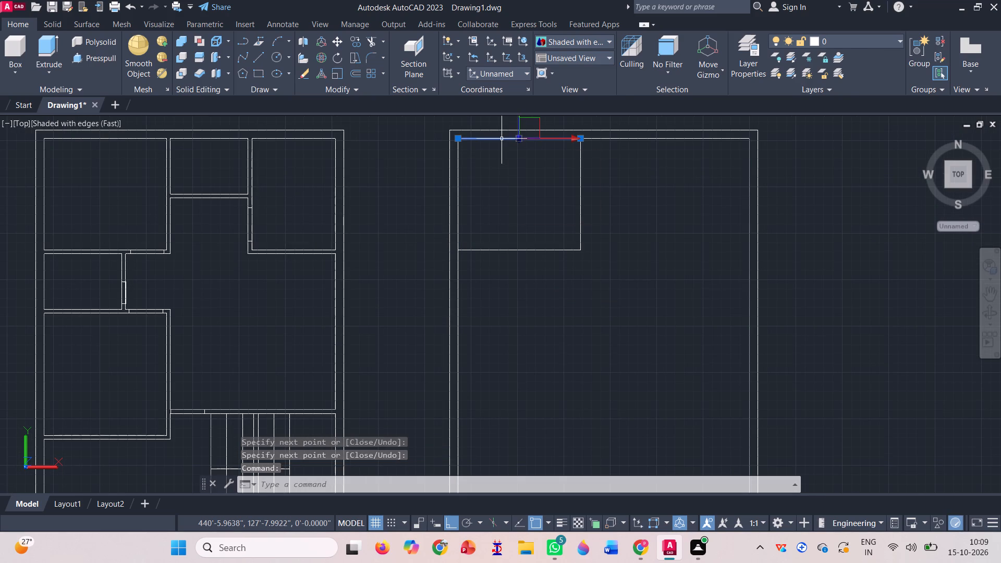
key("Delete")
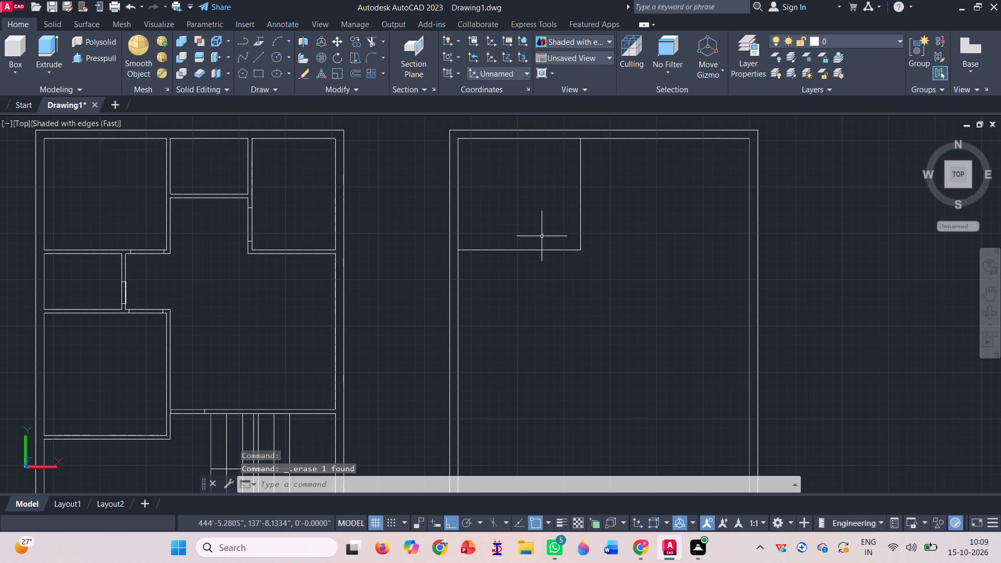
left_click(614, 295)
left_click(504, 199)
key("j")
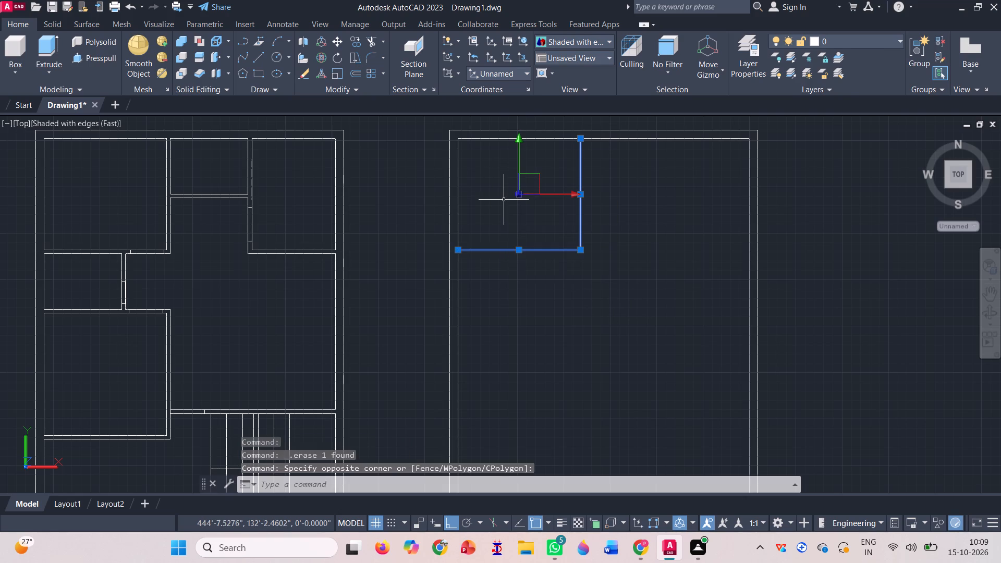
key("Return")
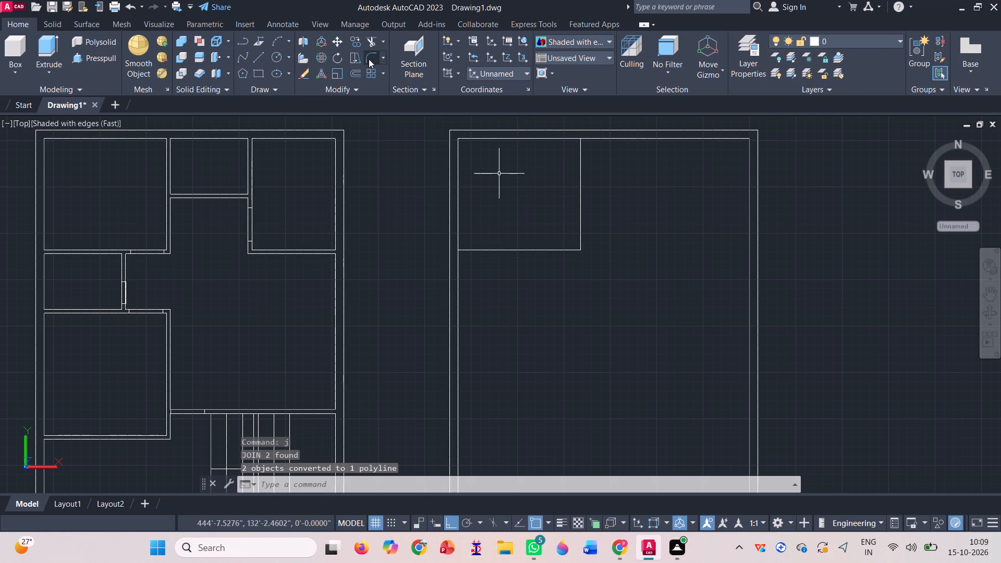
Offset the joined room polyline 4" outward to form the partition wall of the north-west room.
left_click(358, 69)
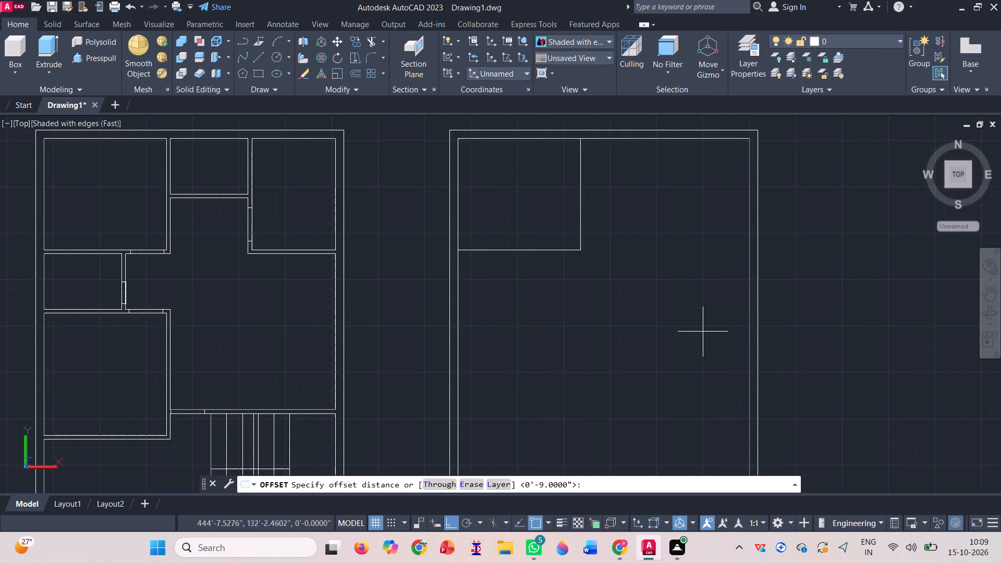
type("0'4\"")
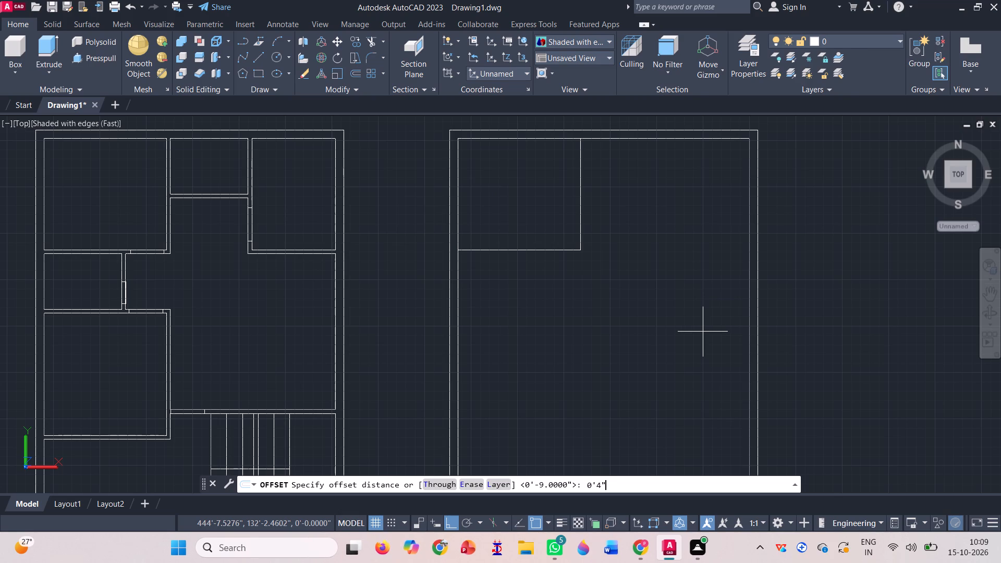
key("Return")
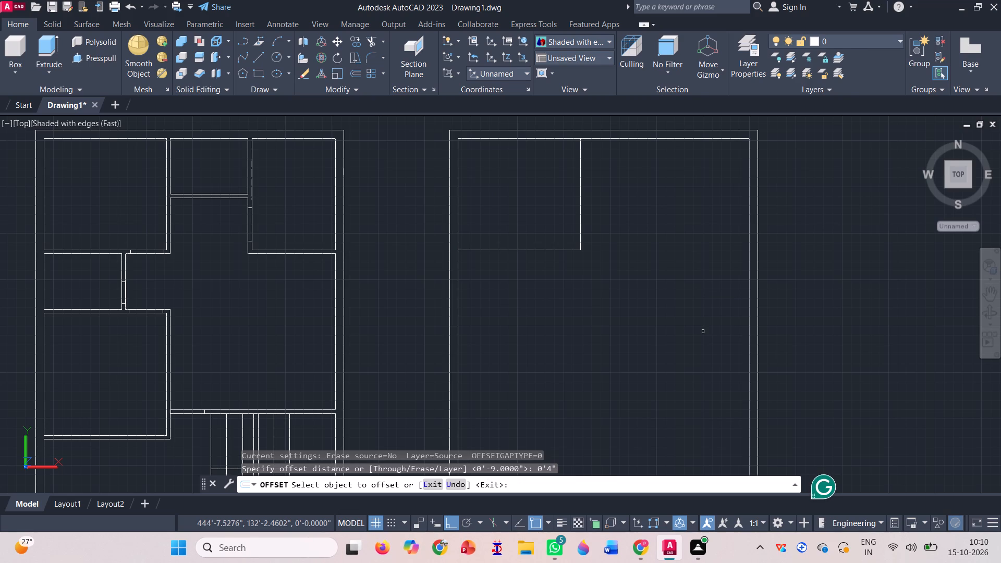
left_click(552, 248)
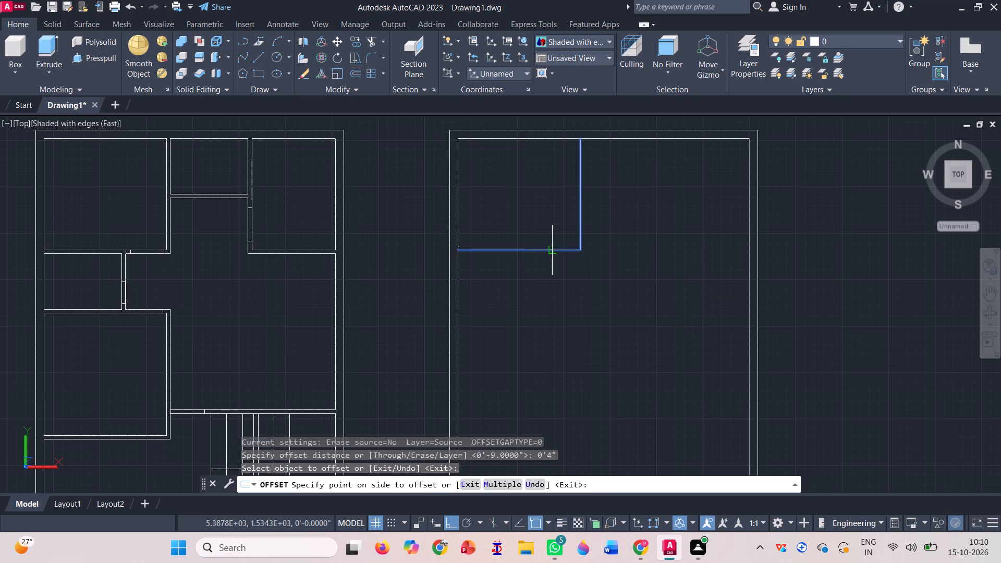
left_click(570, 296)
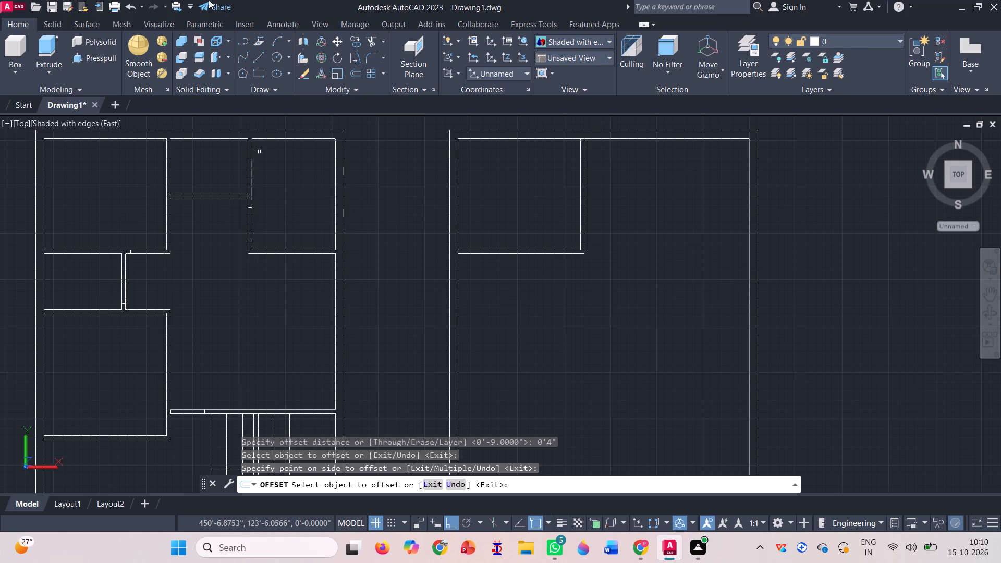
Draw room lines from where the north-west room's partition meets the north wall: 7' east, 5' south, and back west to the partition.
left_click(264, 63)
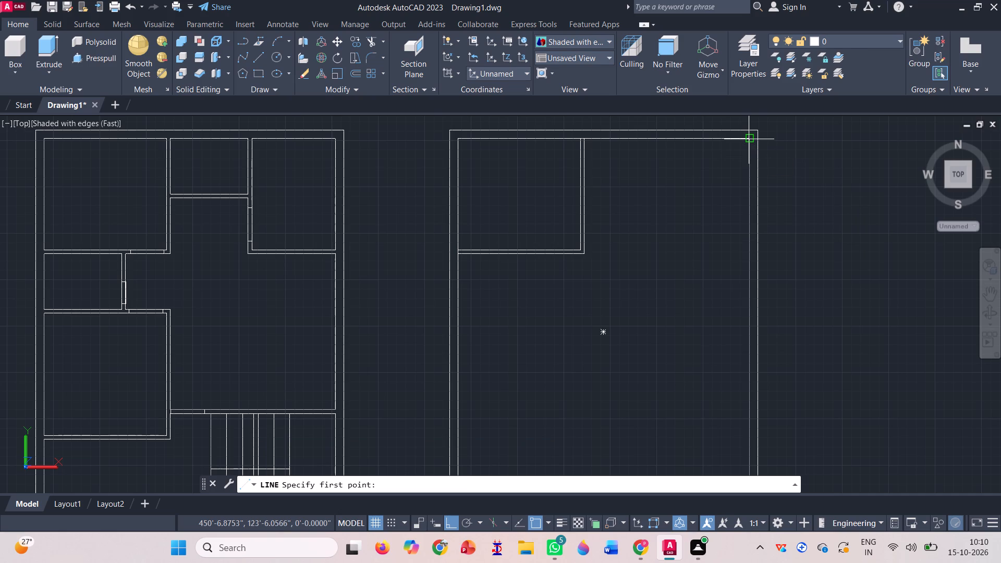
scroll(586, 134, "up", 2)
left_click(586, 134)
scroll(443, 173, "down", 3)
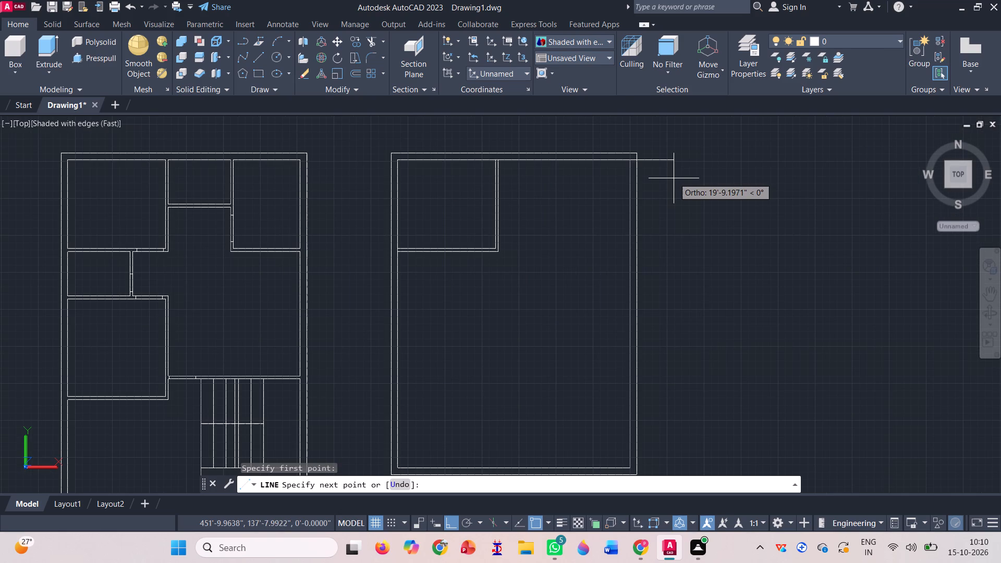
type("7'")
key("Return")
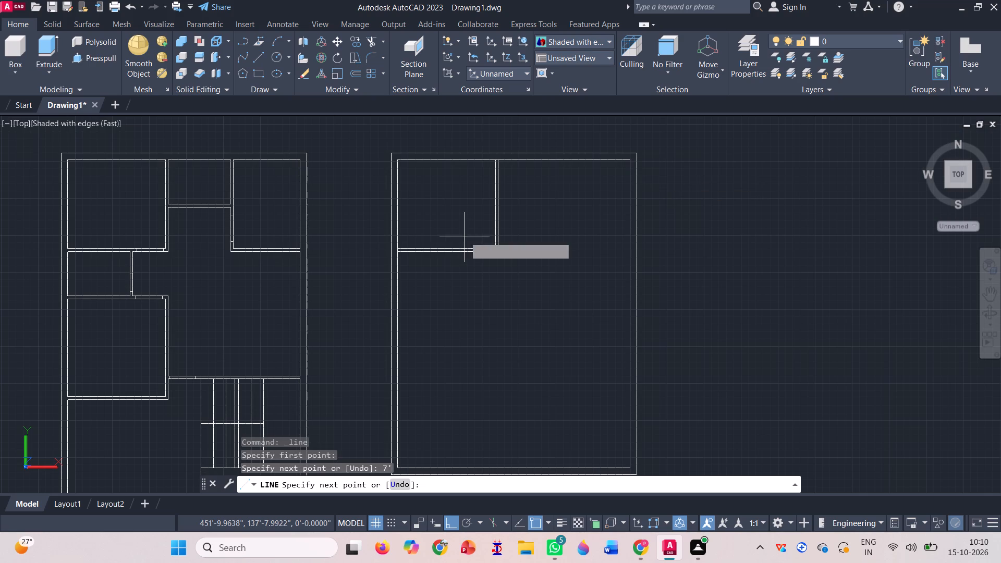
type("5'")
key("Return")
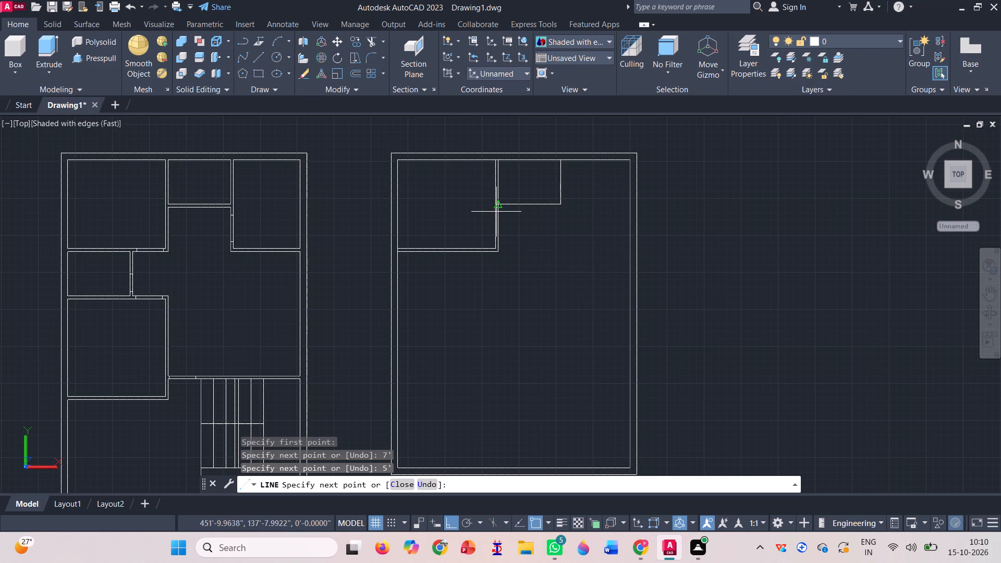
scroll(497, 213, "up", 3)
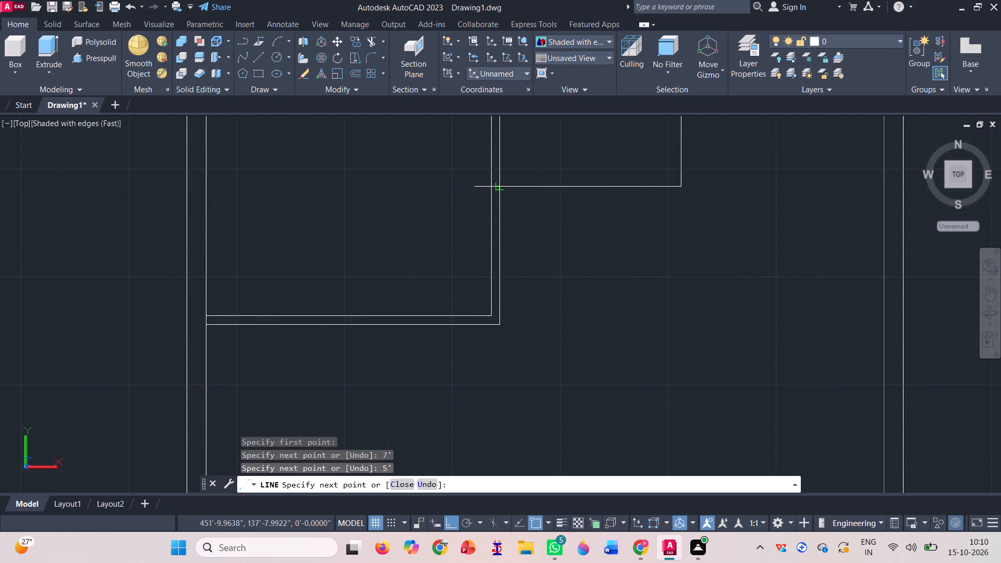
left_click(498, 181)
key("space")
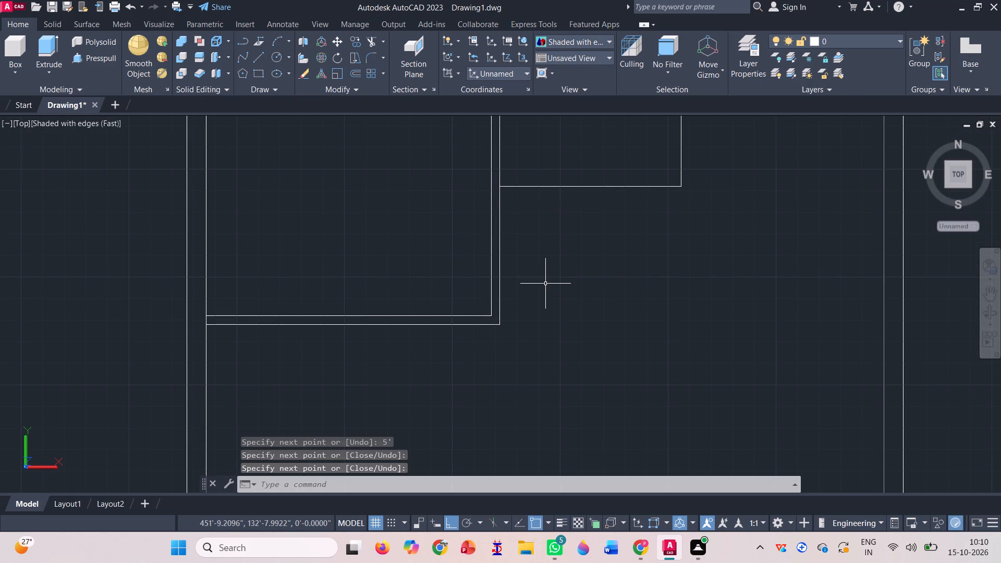
Erase the 7' line lying on the north wall and join the small room's east and south lines into one polyline.
scroll(545, 283, "down", 1)
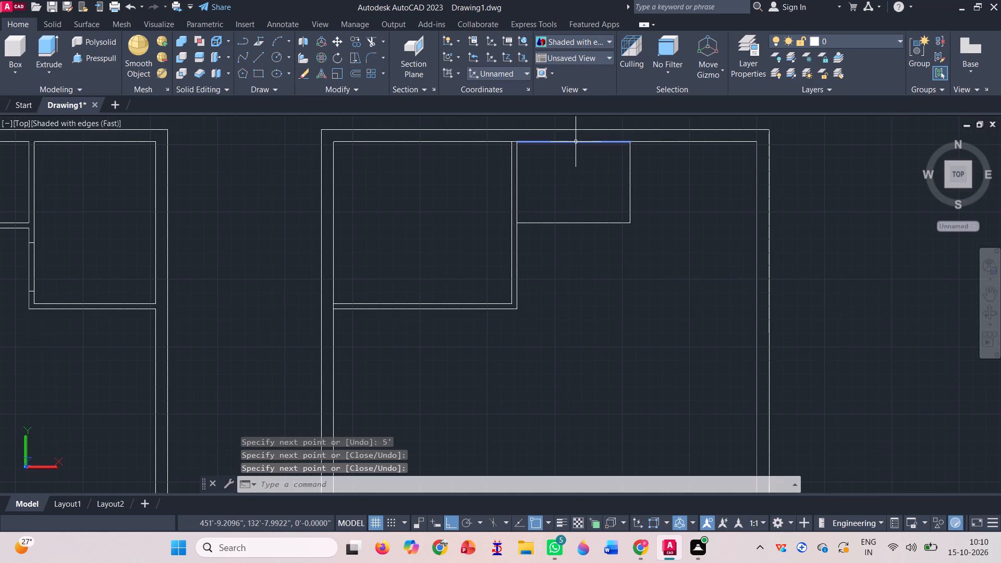
left_click(576, 141)
key("Delete")
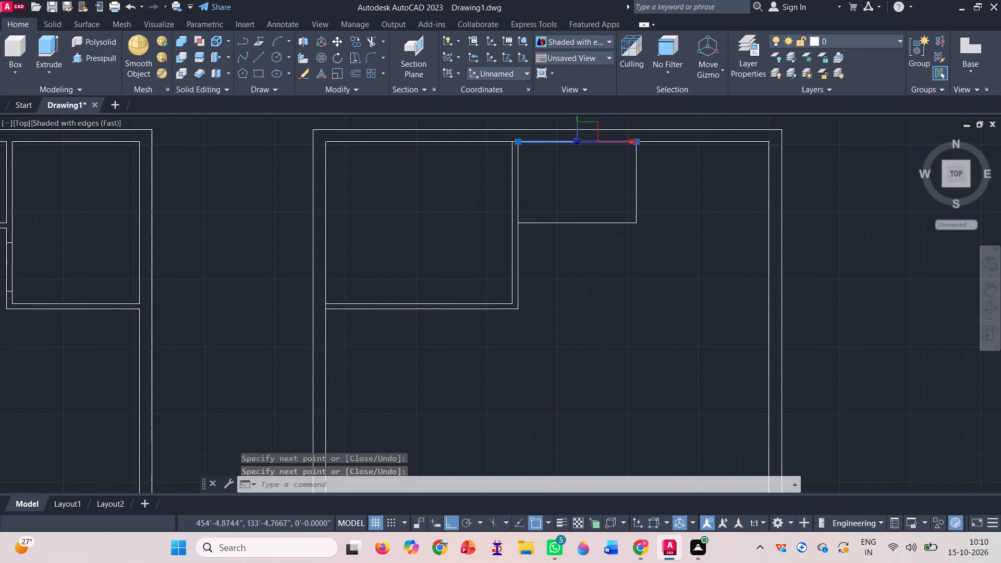
left_click(657, 260)
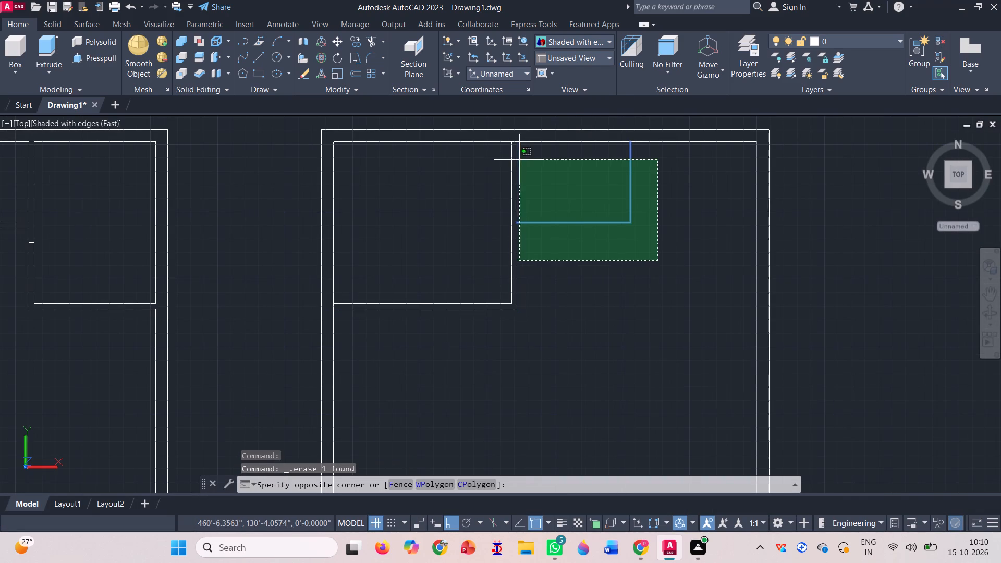
left_click(563, 177)
key("k")
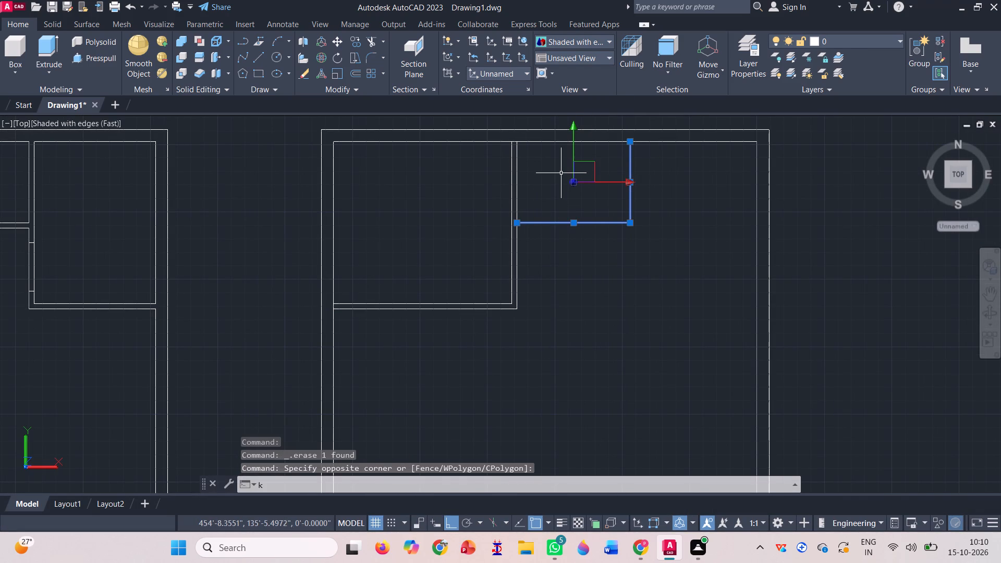
key("BackSpace")
key("j")
key("Return")
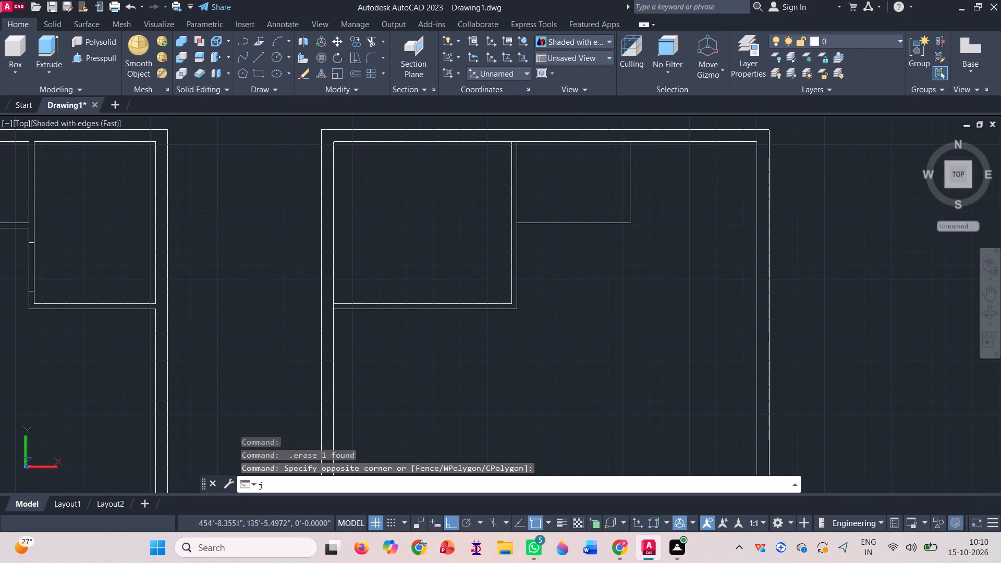
Offset the small north room's joined polyline 4" outward to form its partition wall.
left_click(352, 78)
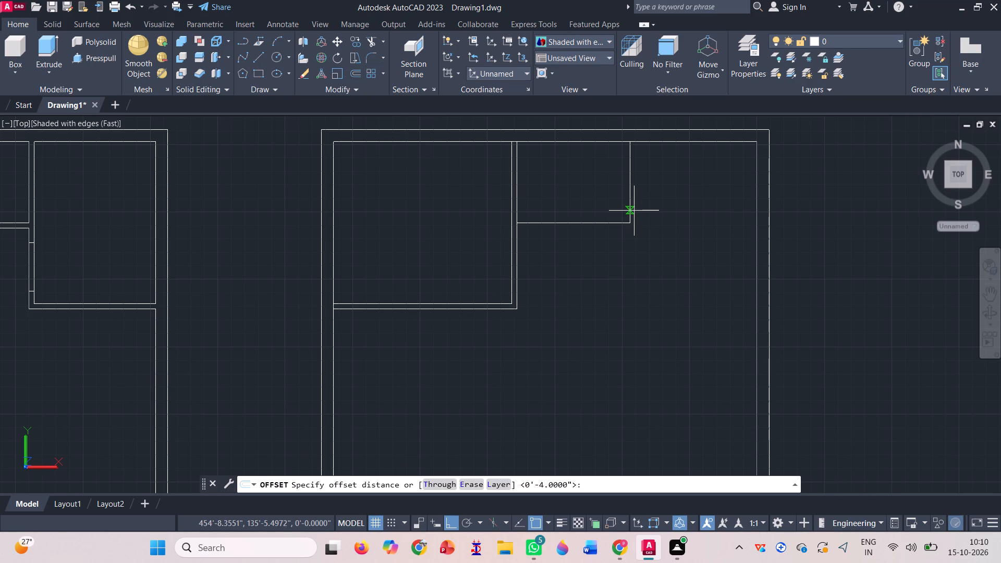
key("space")
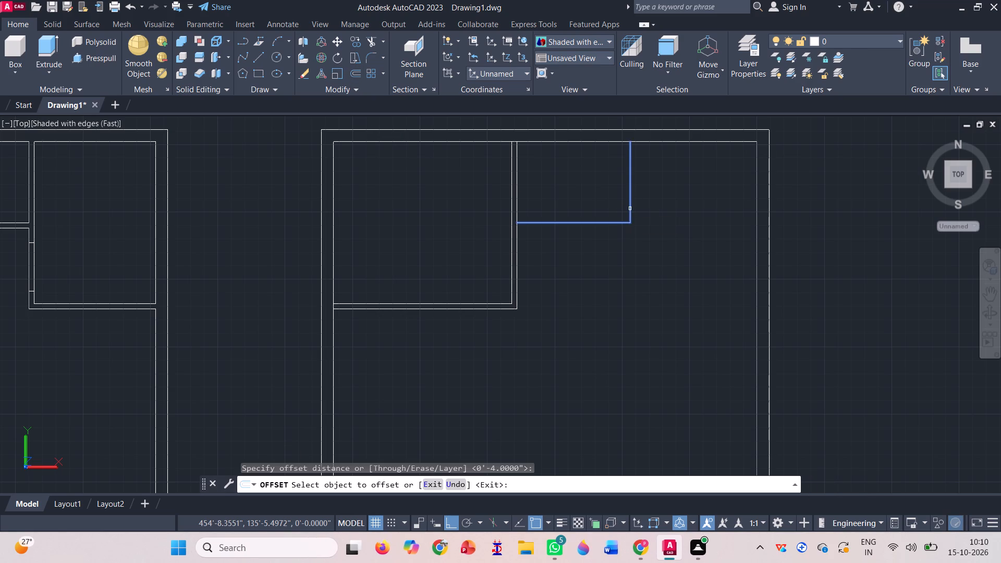
left_click(630, 208)
left_click(657, 253)
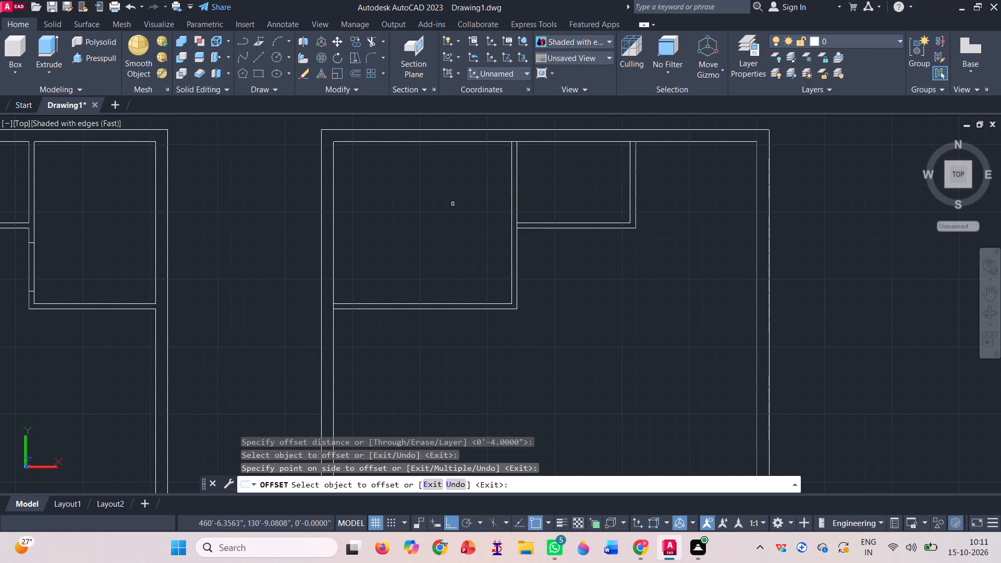
key("Escape")
Draw room lines from the inner north-east corner: 7'6" west, 10' south, and back east to the inner wall face.
key("l")
key("Return")
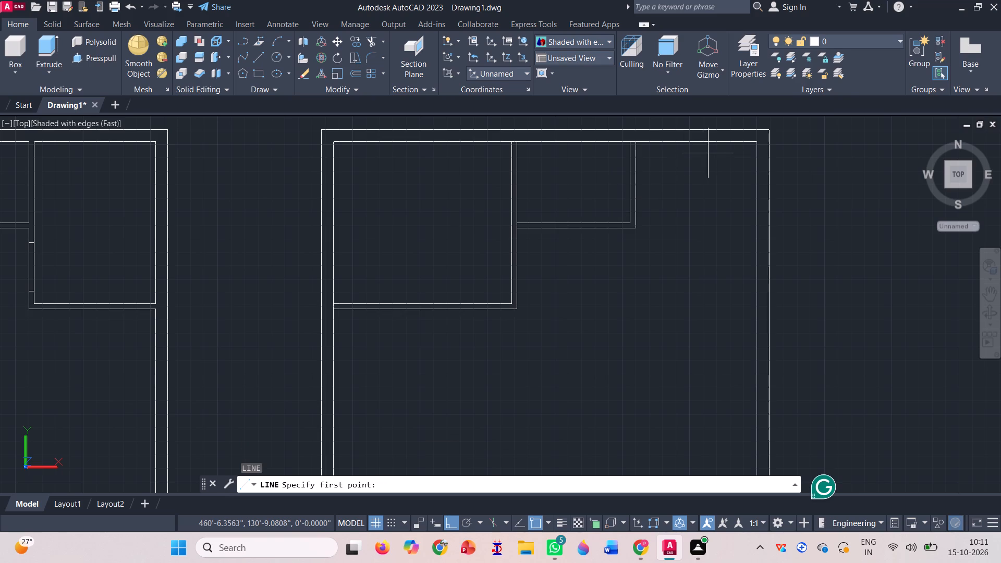
left_click(757, 143)
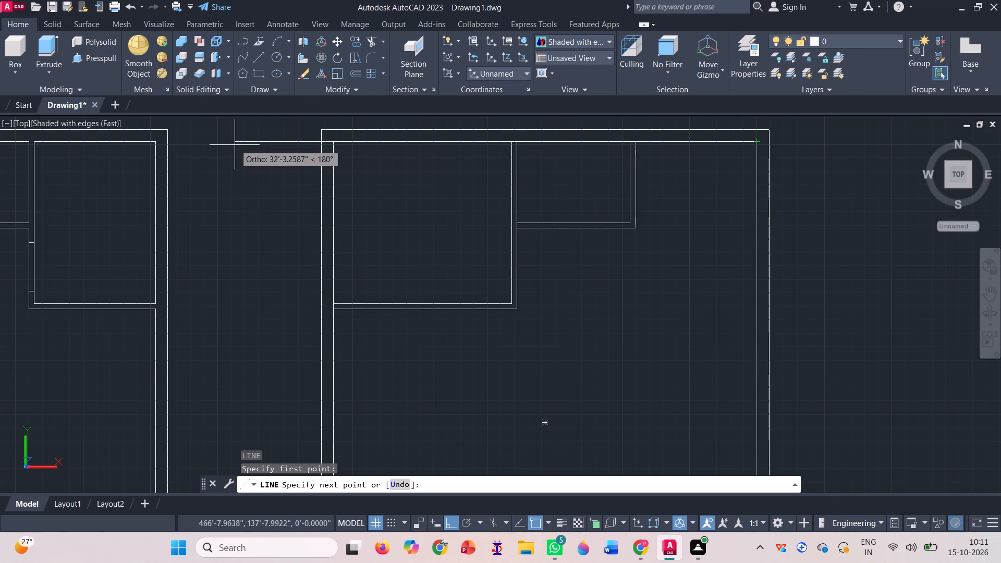
key("7")
type("'6\"")
key("Return")
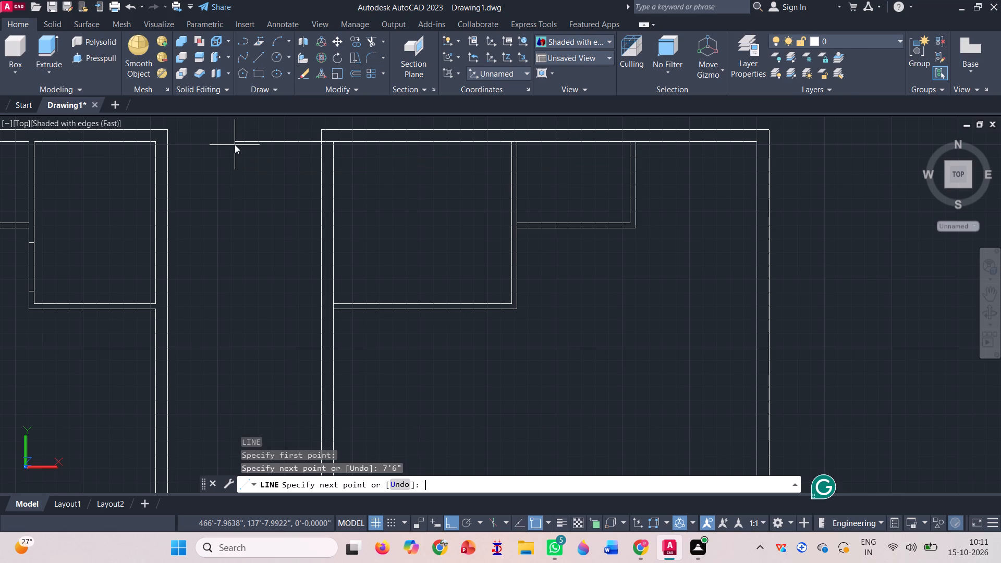
scroll(235, 144, "down", 1)
scroll(470, 265, "up", 1)
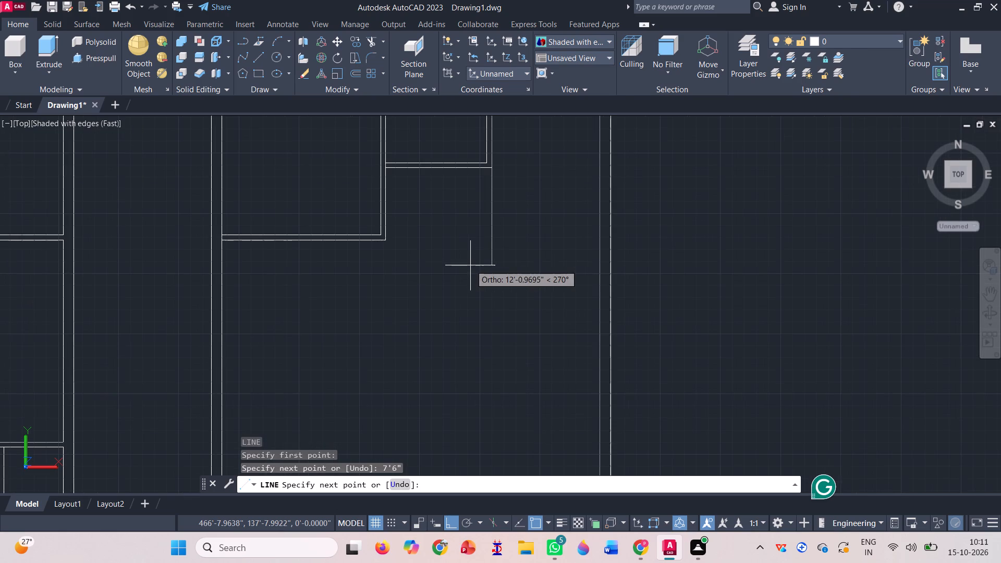
type("10'")
key("Return")
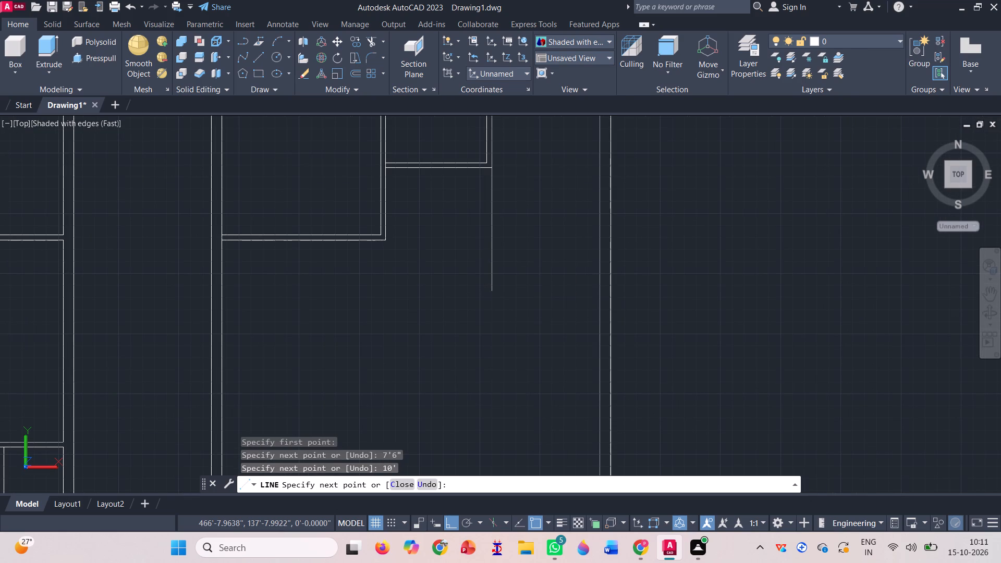
left_click(601, 234)
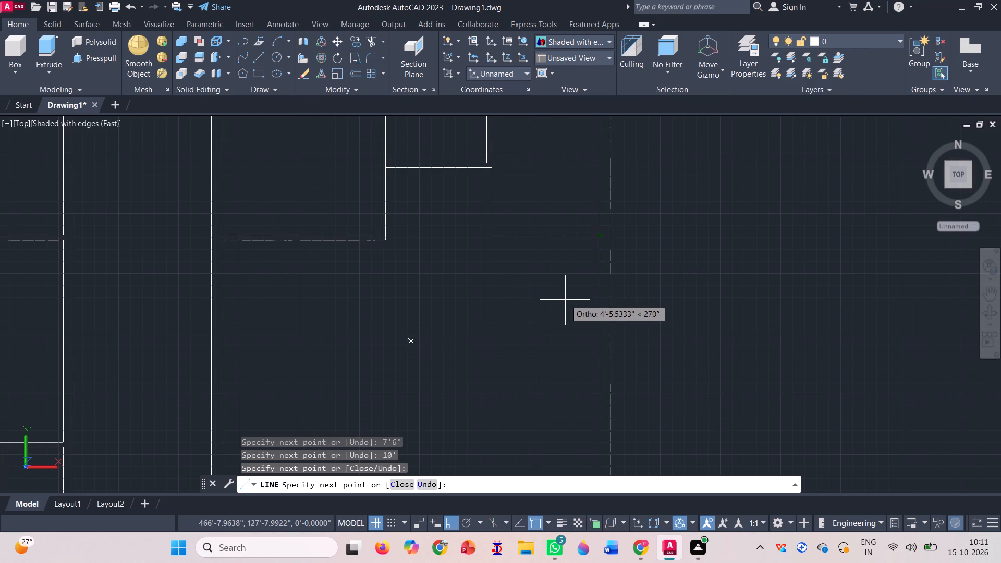
key("space")
Erase the 7'6" line lying on the north wall and join the north-east room's west and south lines into one polyline.
scroll(546, 296, "down", 1)
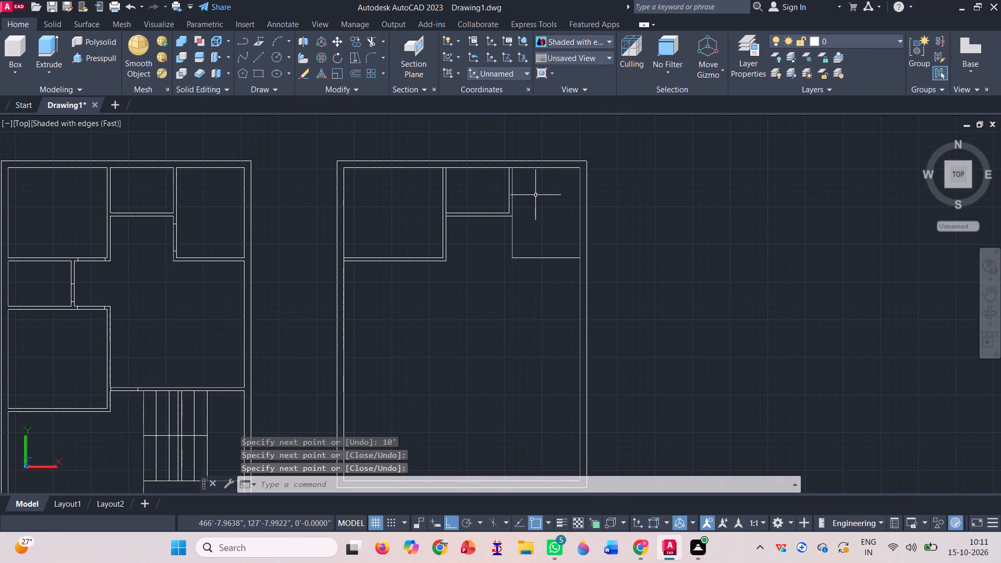
scroll(541, 172, "up", 2)
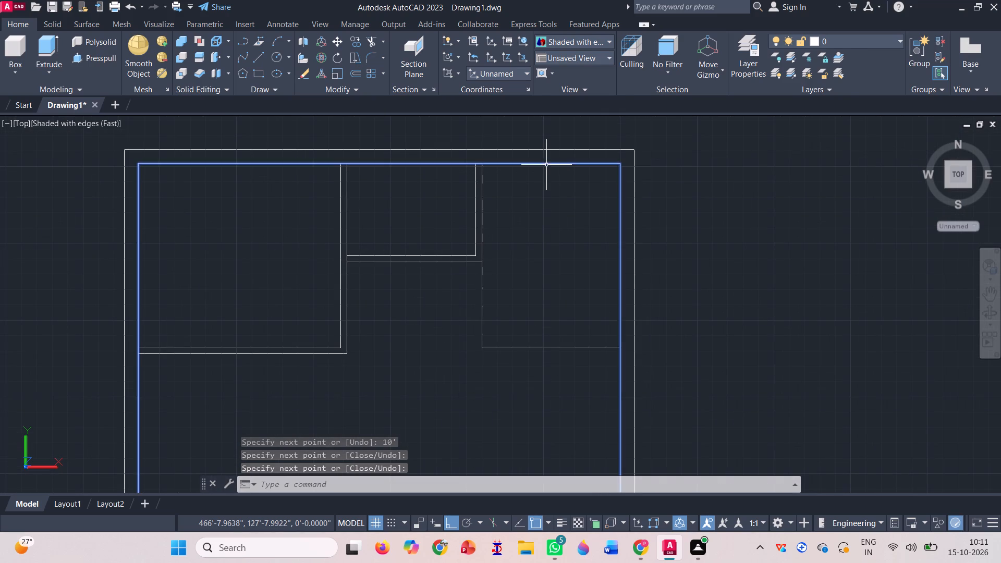
left_click(543, 163)
key("Delete")
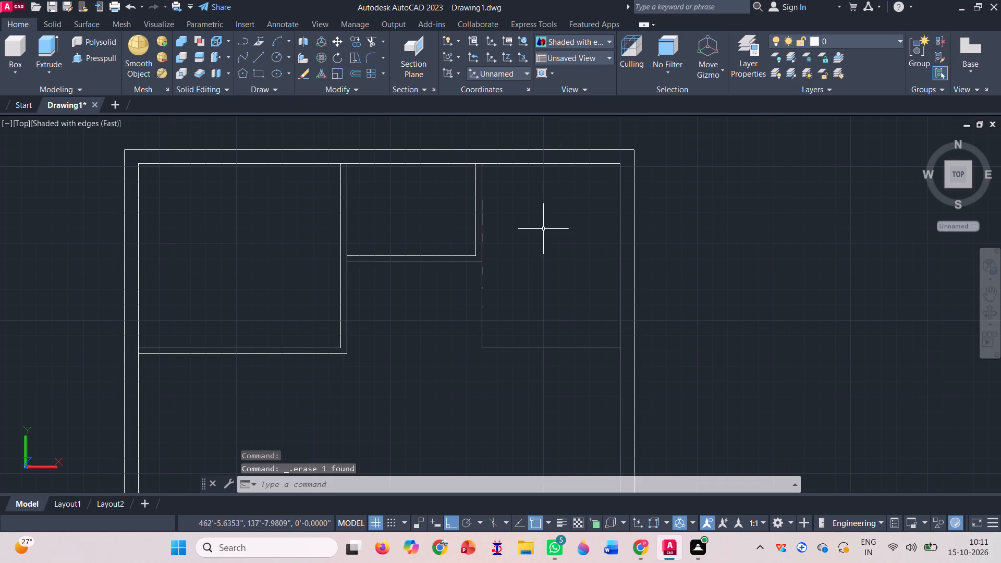
left_click(524, 382)
left_click(460, 331)
key("j")
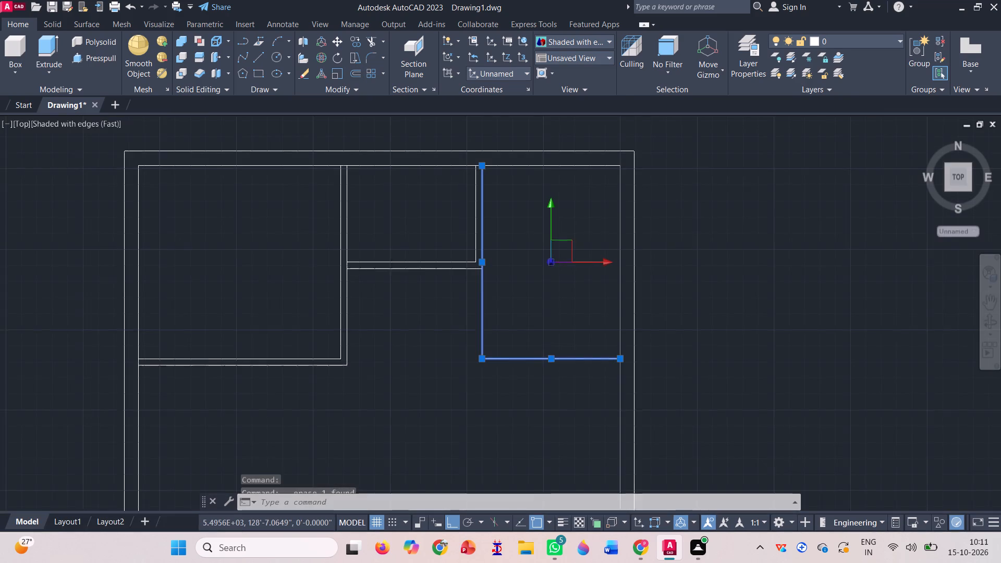
key("Return")
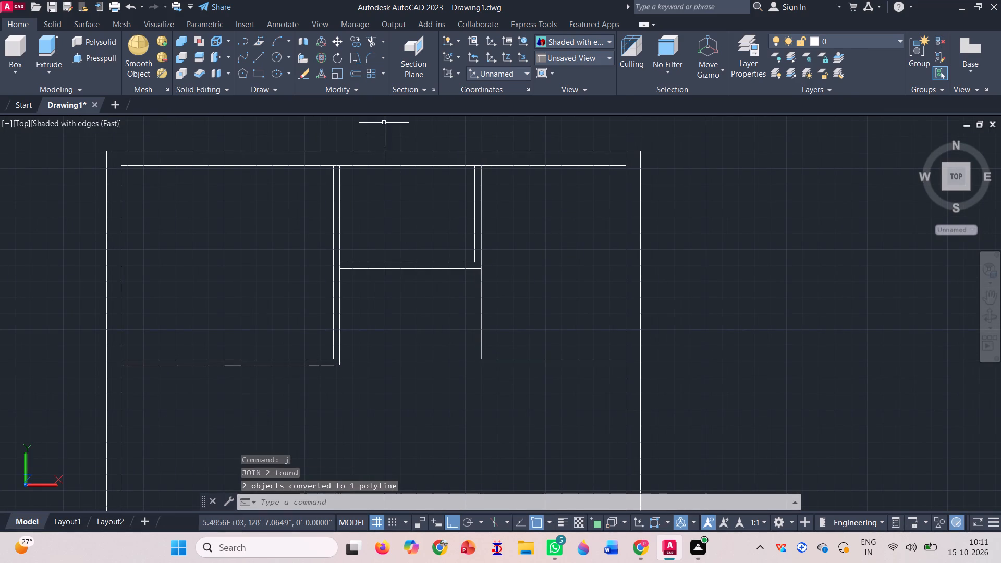
Offset the north-east room's joined polyline 4" outward to form its partition wall.
left_click(353, 77)
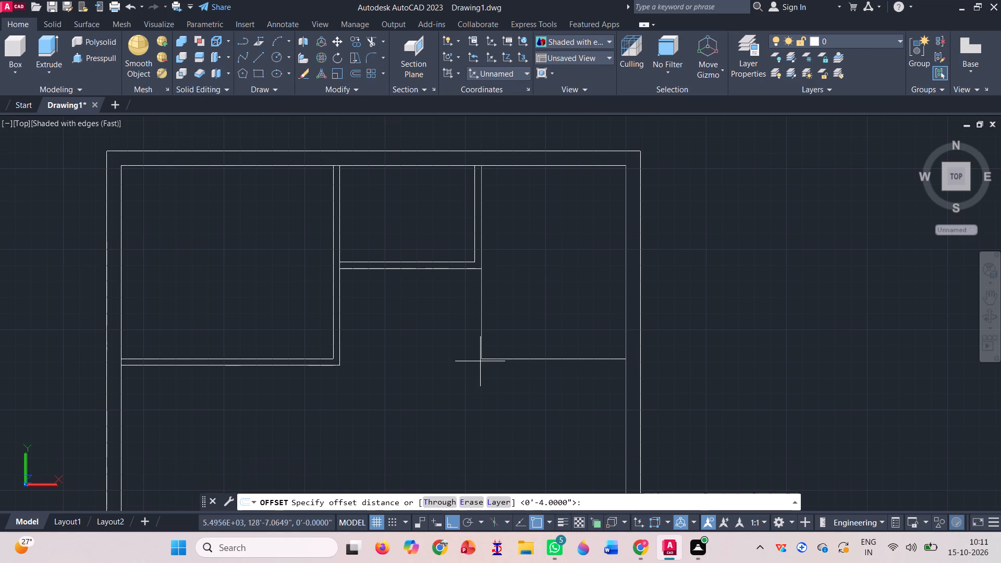
key("space")
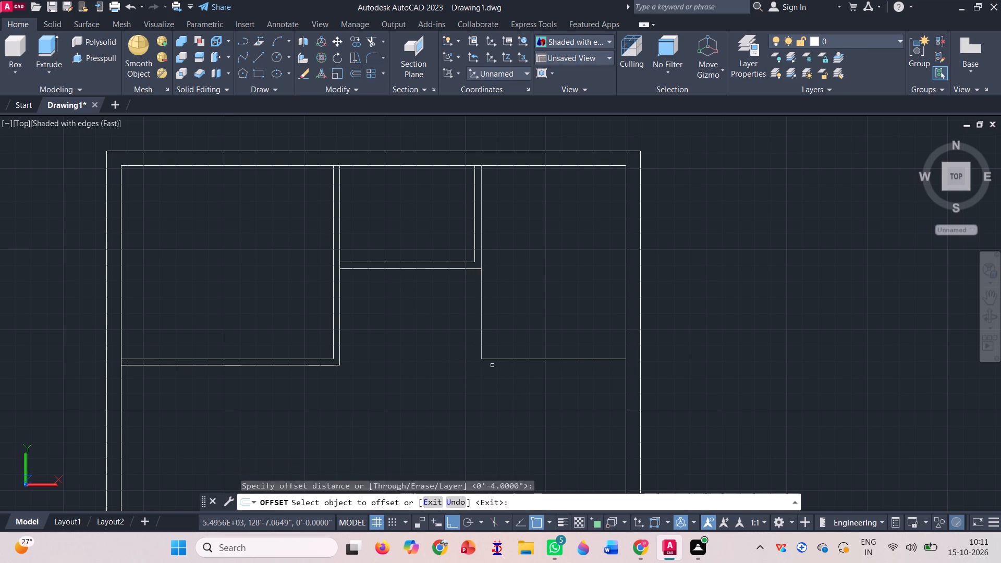
left_click(483, 357)
left_click(438, 378)
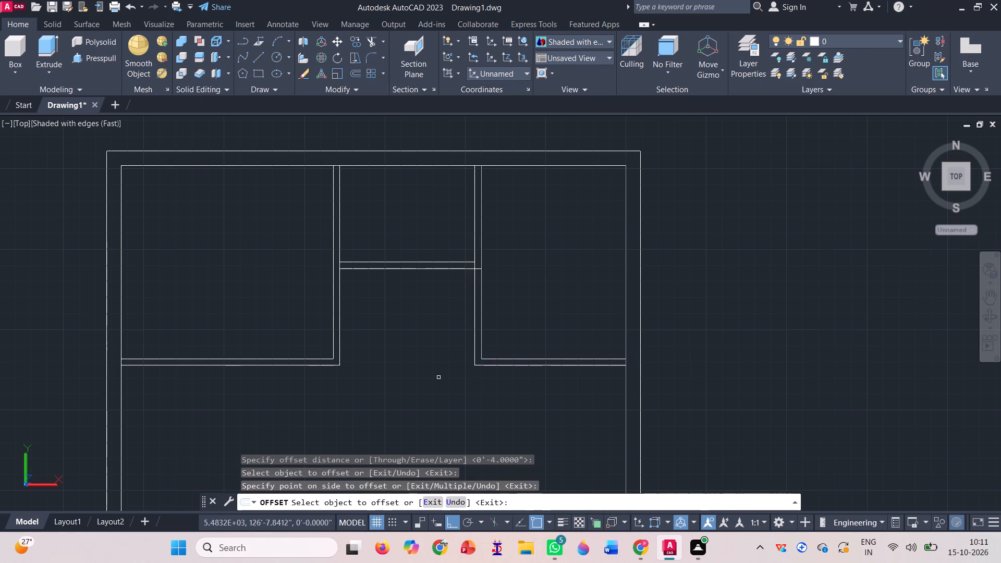
scroll(502, 286, "down", 2)
key("Escape")
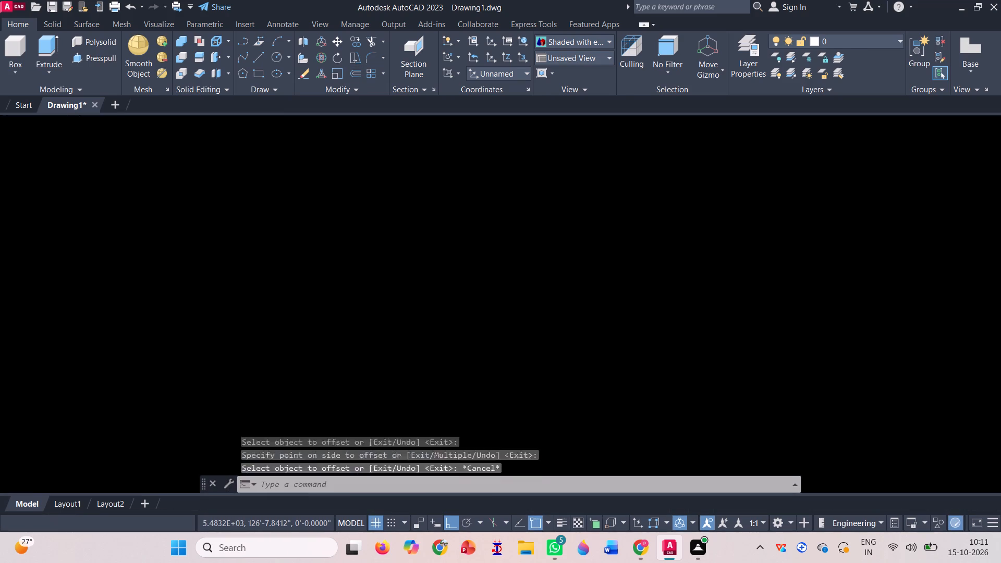
Draw room lines from where the north-west room's outer partition line meets the west inner wall: 7' east, 5' south, back west to the wall.
key("l")
key("Return")
scroll(425, 400, "up", 1)
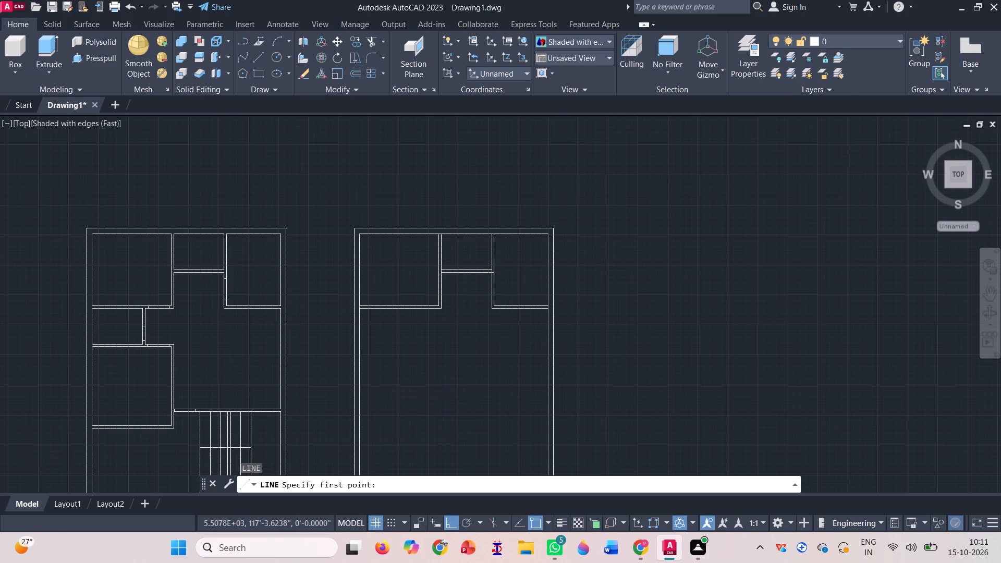
scroll(335, 274, "up", 2)
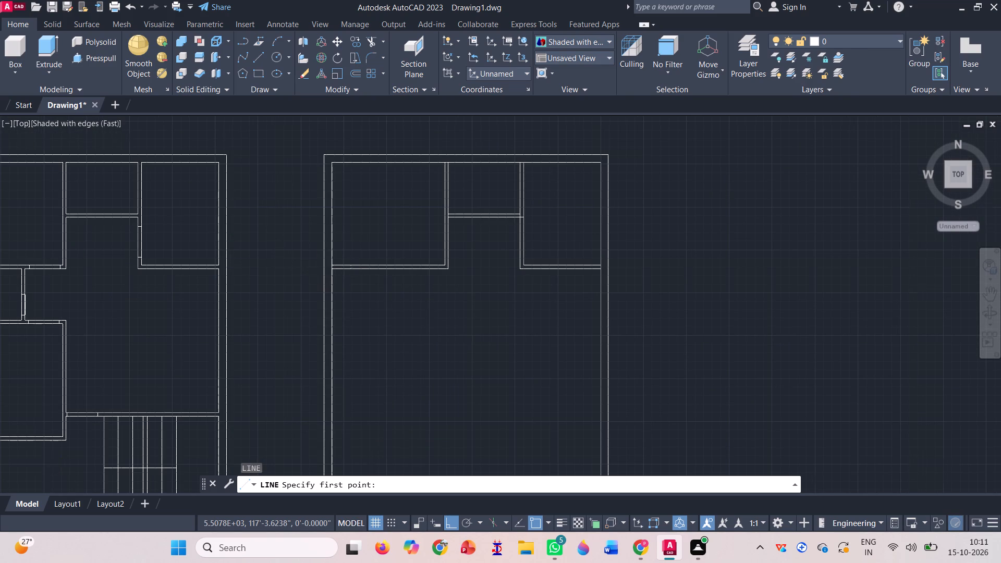
left_click(328, 264)
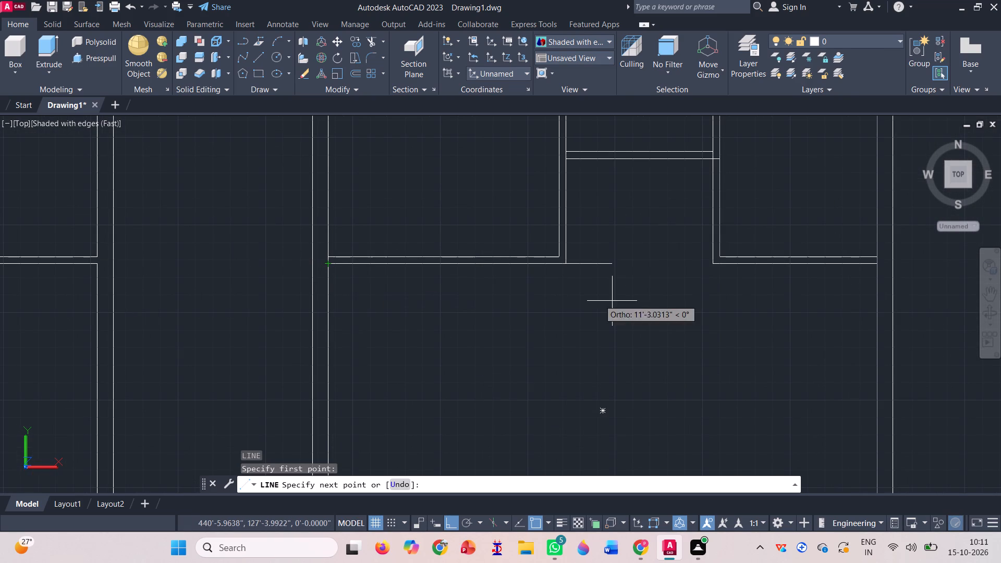
type("7'")
key("Return")
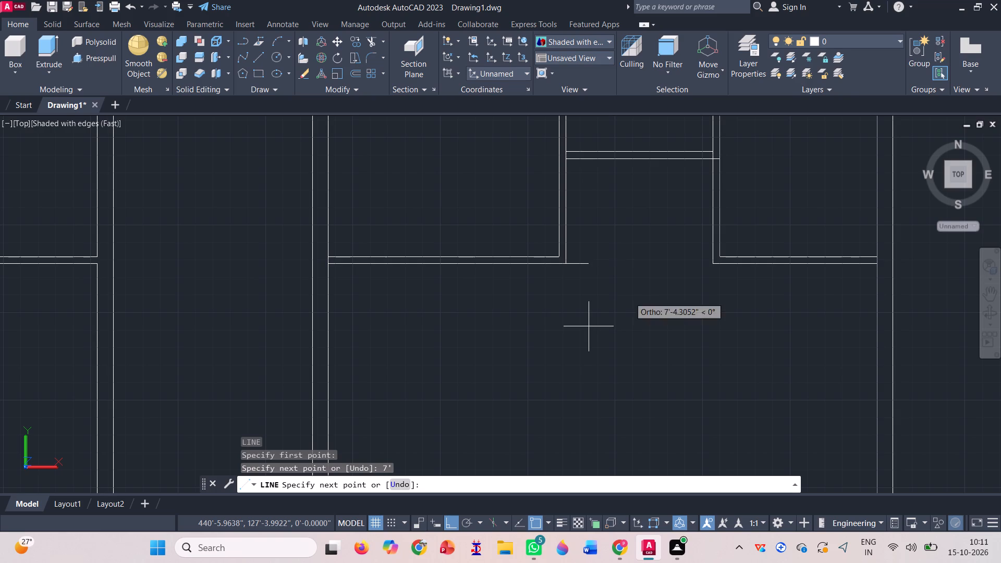
scroll(489, 232, "down", 1)
type("5'")
key("Return")
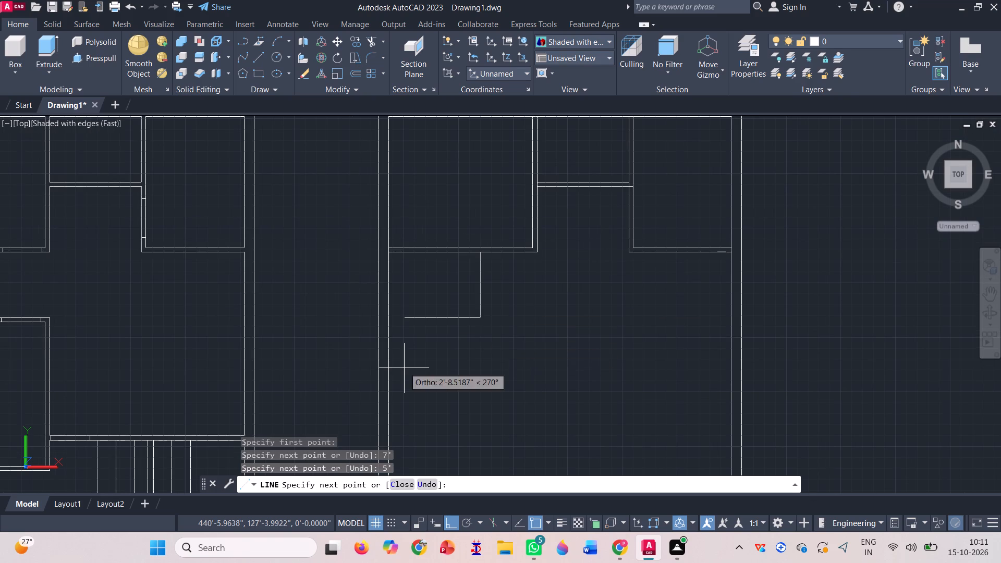
scroll(393, 316, "up", 2)
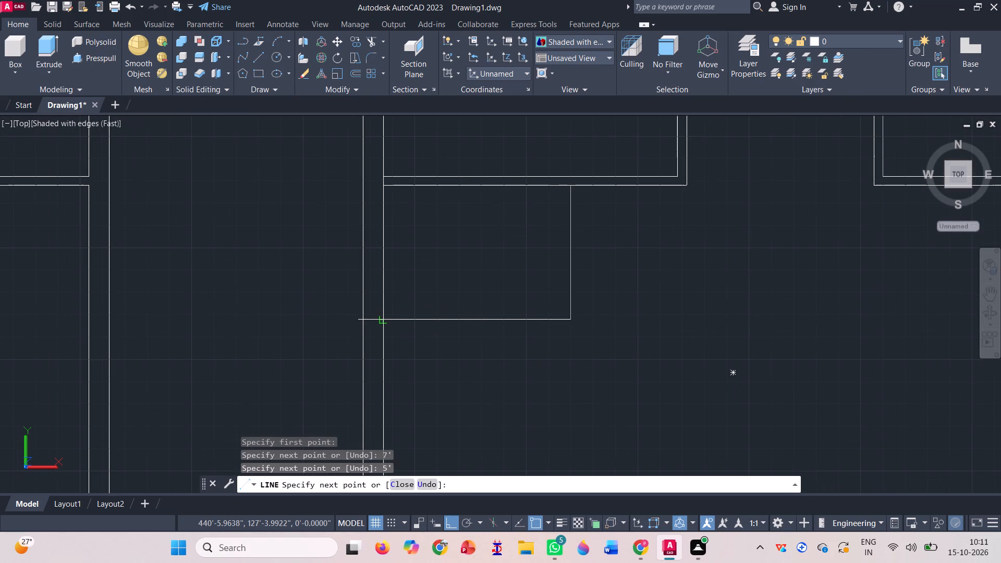
left_click(384, 320)
key("space")
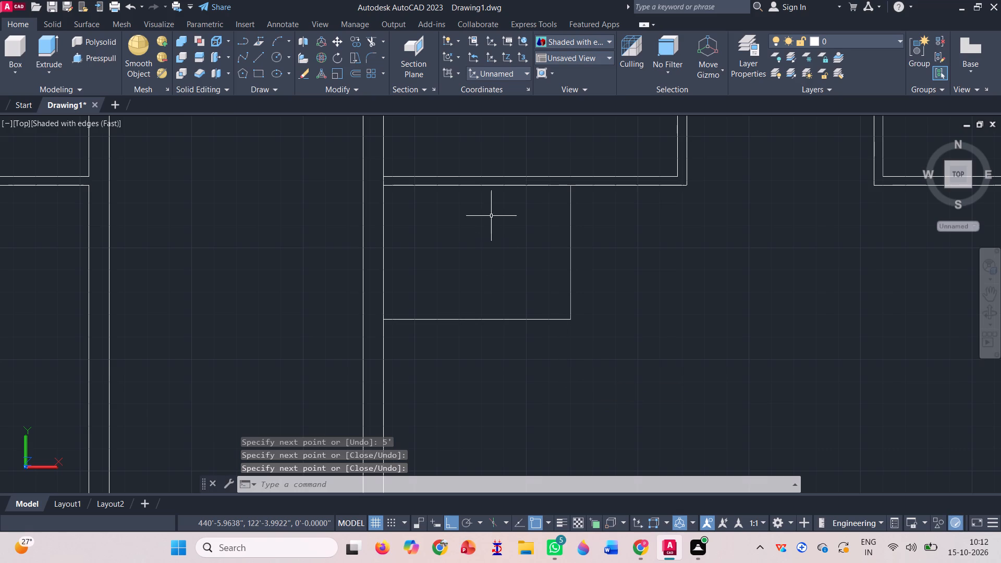
Erase the 7' line lying on the north-west room's partition and join the small west room's east and south lines into one polyline.
left_click(479, 185)
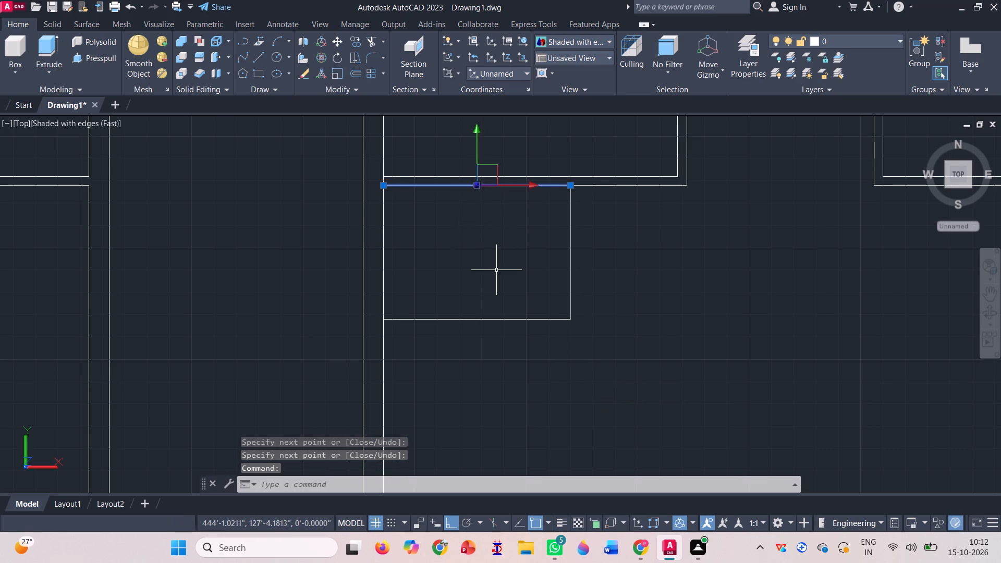
key("Delete")
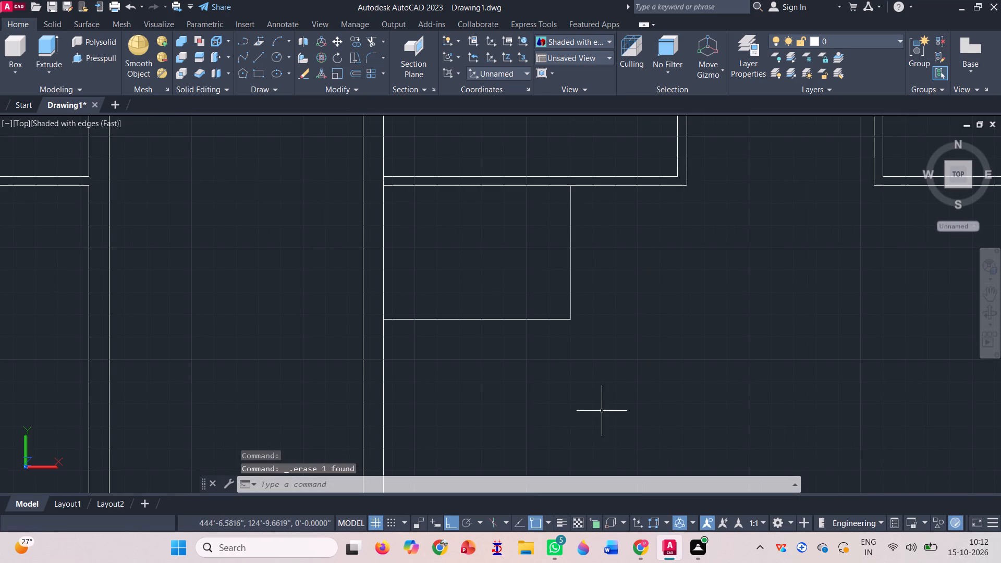
left_click(590, 351)
left_click(531, 278)
key("j")
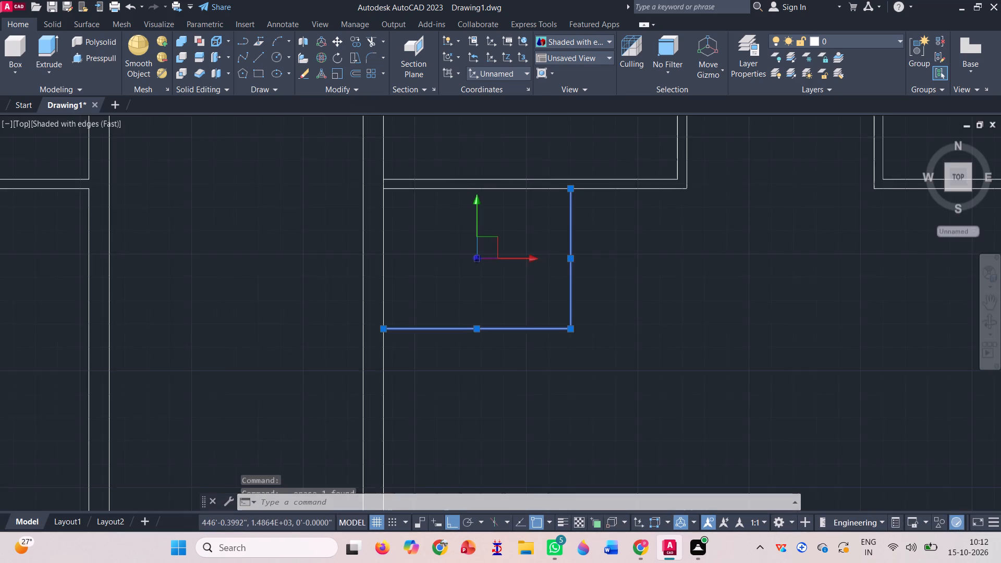
key("Return")
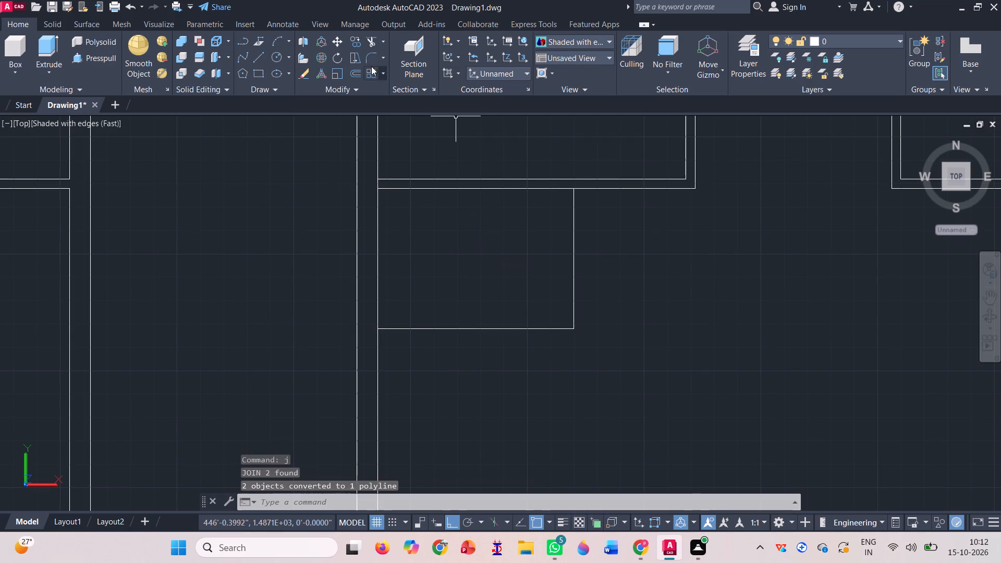
Offset the small west room's joined polyline 4" outward to form its partition wall.
left_click(347, 70)
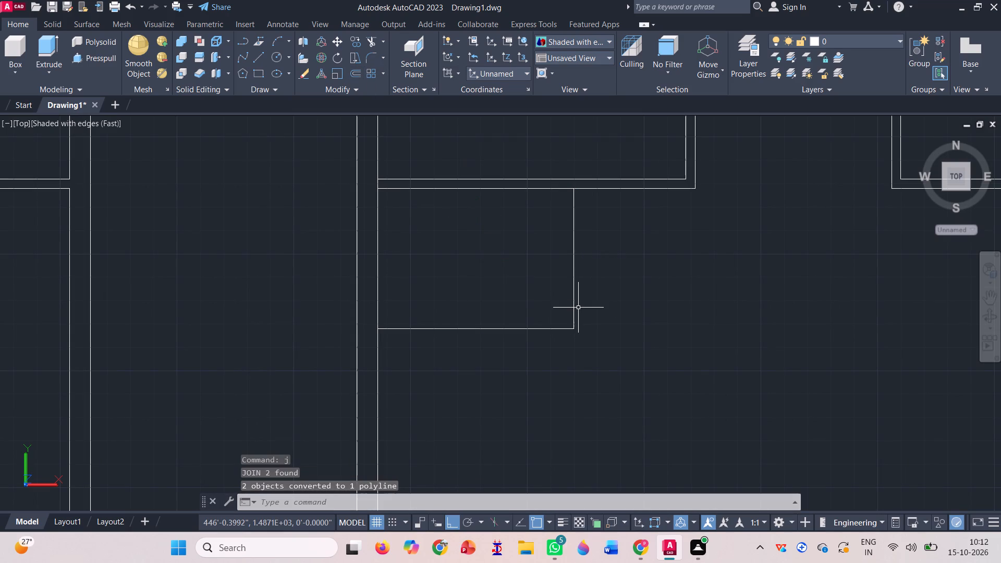
left_click(358, 72)
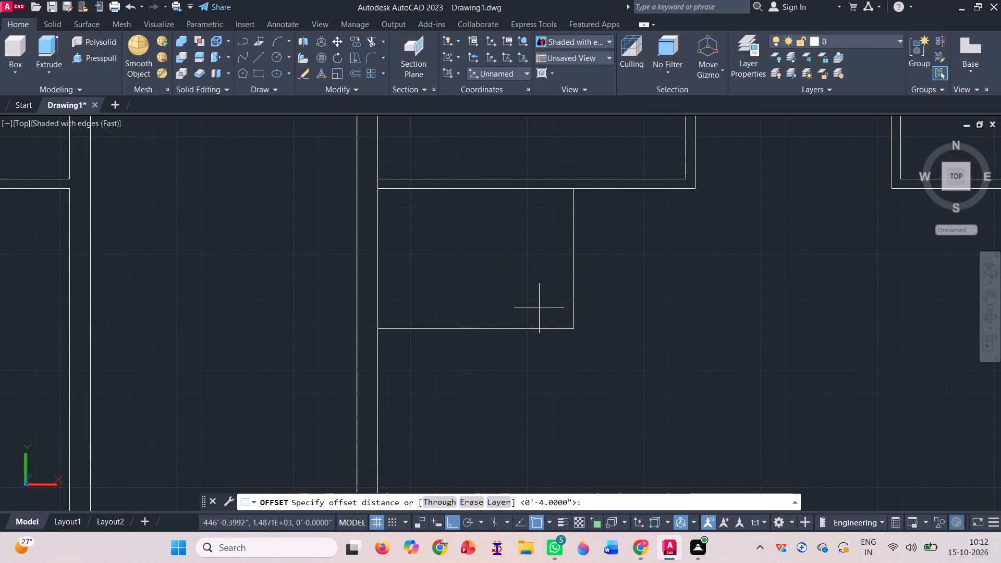
key("Return")
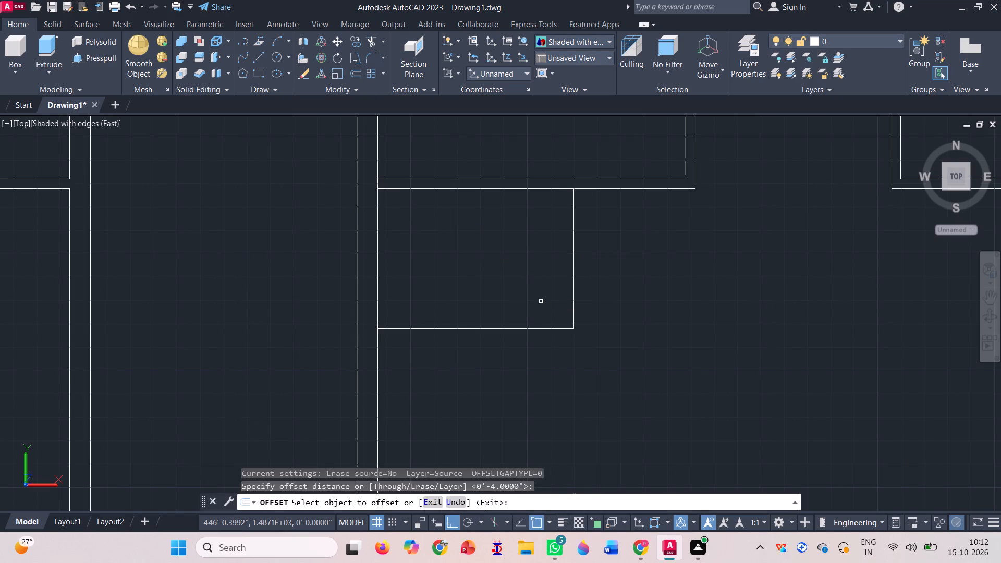
left_click(569, 328)
left_click(603, 359)
scroll(416, 286, "down", 1)
key("Return")
Draw room lines from the small west room's outer south-west corner at the inner wall: 11' east, 11' south and 11' west.
key("l")
key("Return")
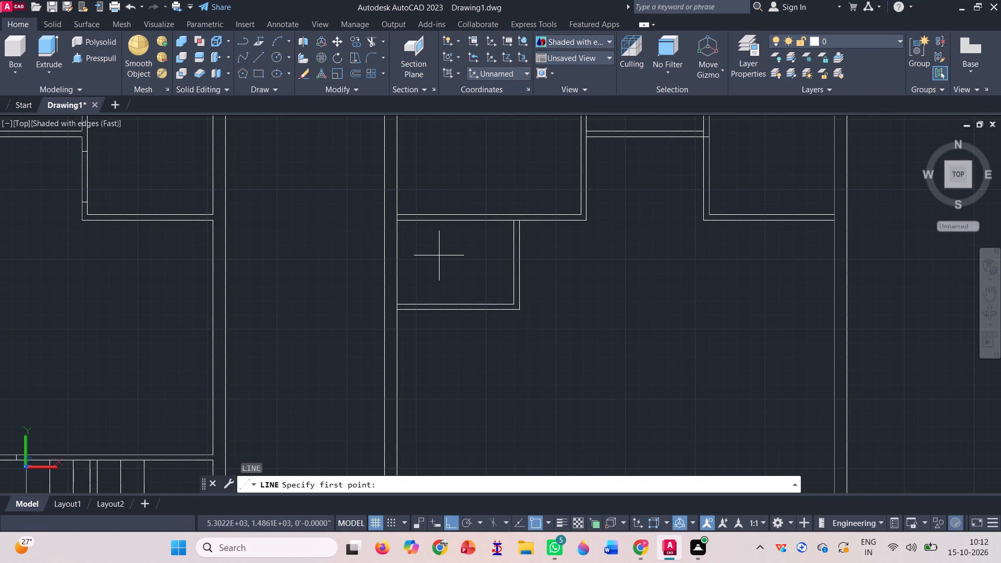
scroll(439, 255, "down", 1)
scroll(430, 291, "up", 3)
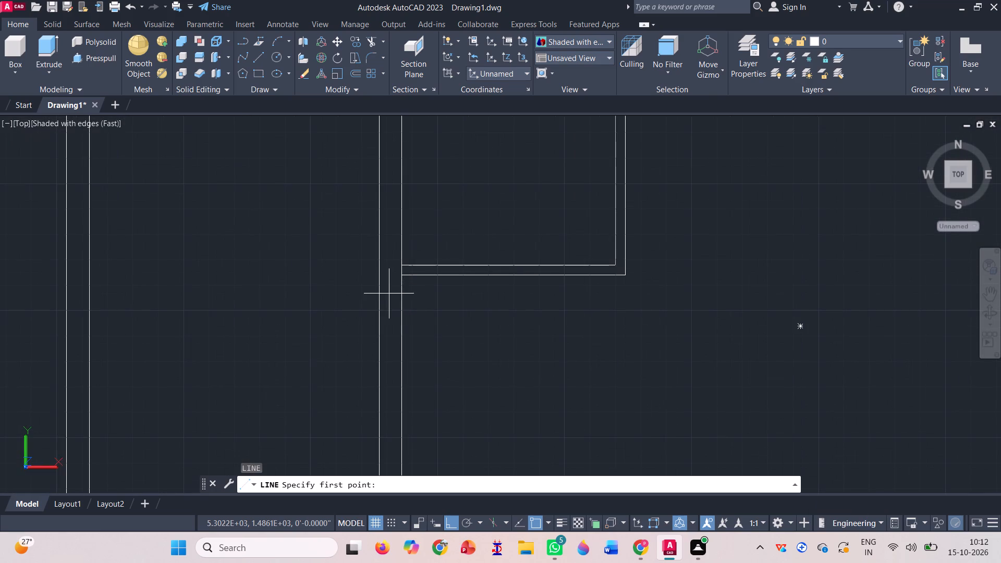
left_click(401, 275)
scroll(286, 300, "down", 2)
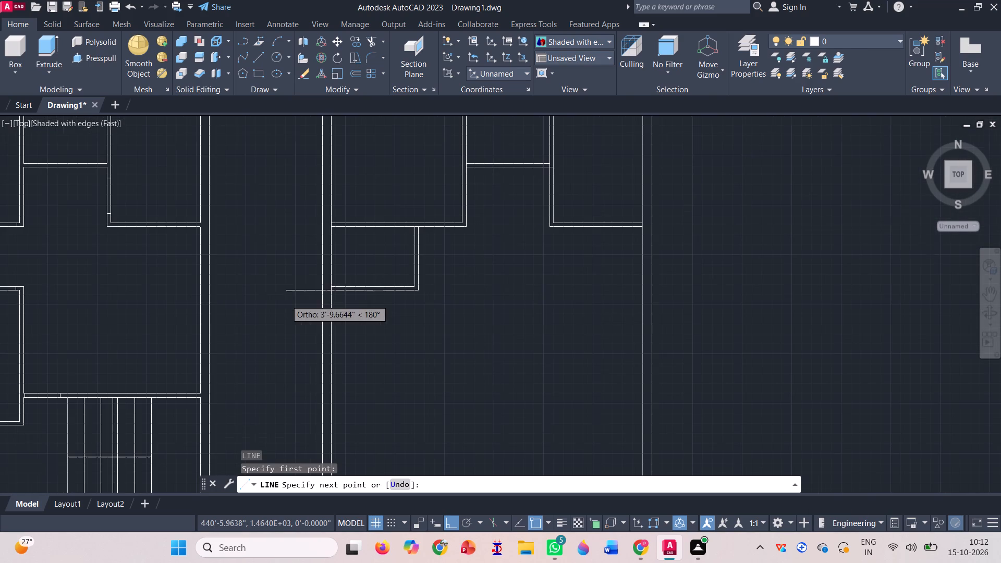
type("11'")
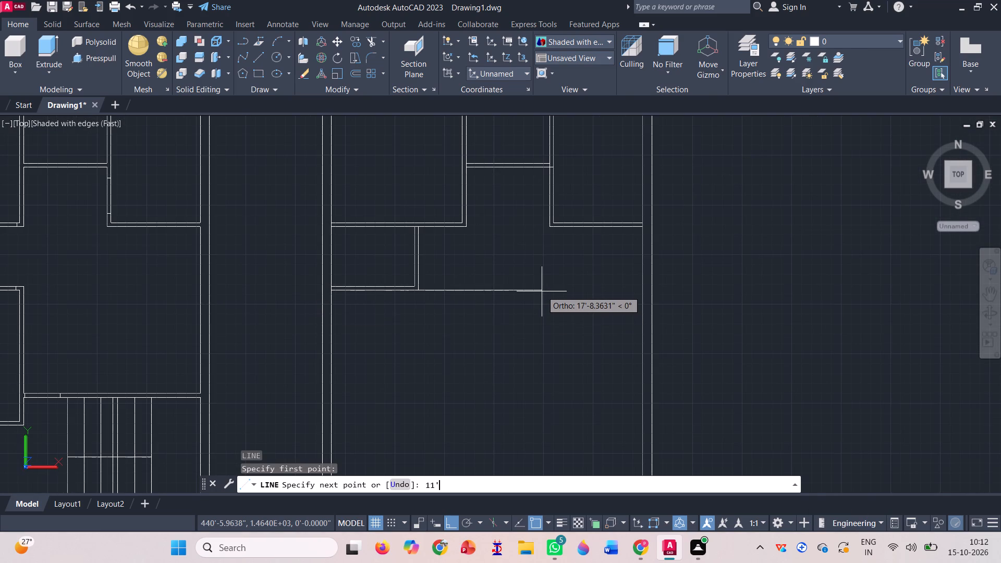
key("Return")
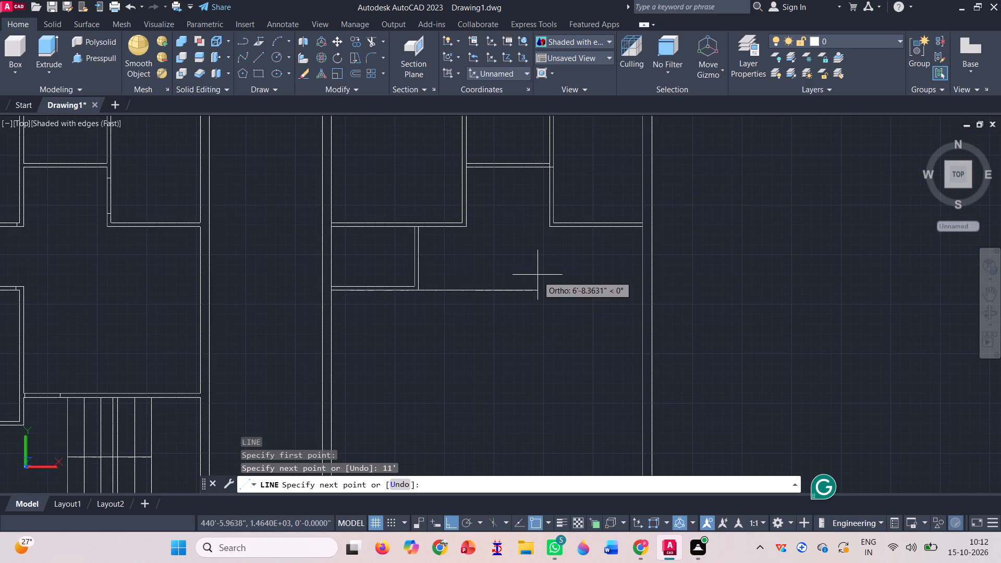
scroll(538, 274, "down", 1)
type("11'")
key("Return")
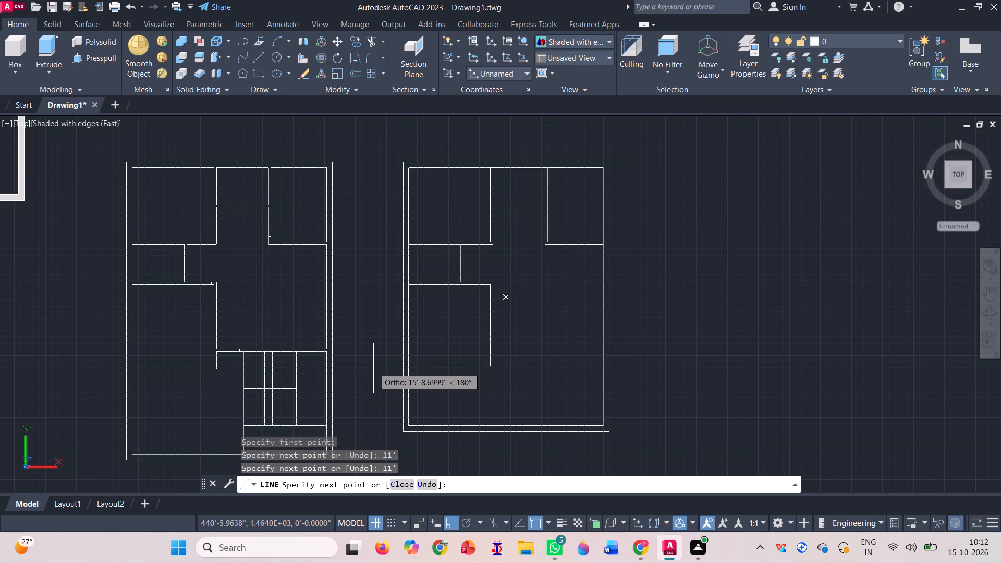
type("11'")
key("Return")
key("Return")
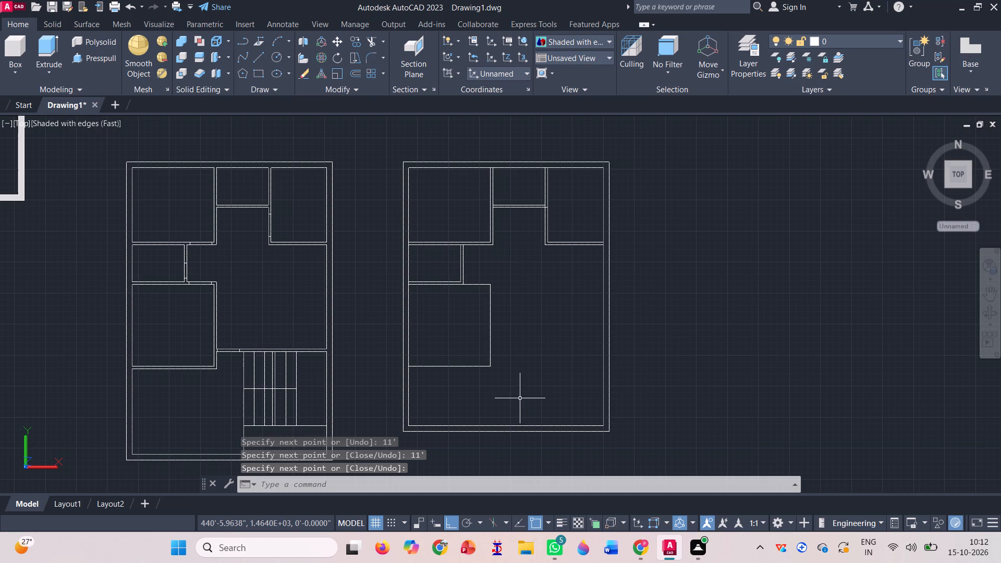
Join the 11' square room's three lines into one polyline.
left_click(507, 393)
left_click(479, 280)
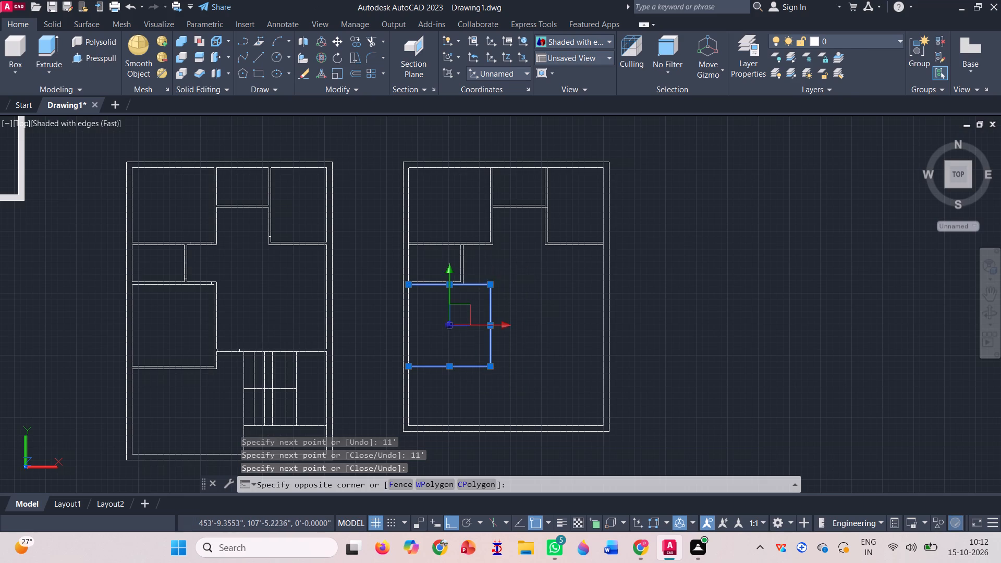
key("j")
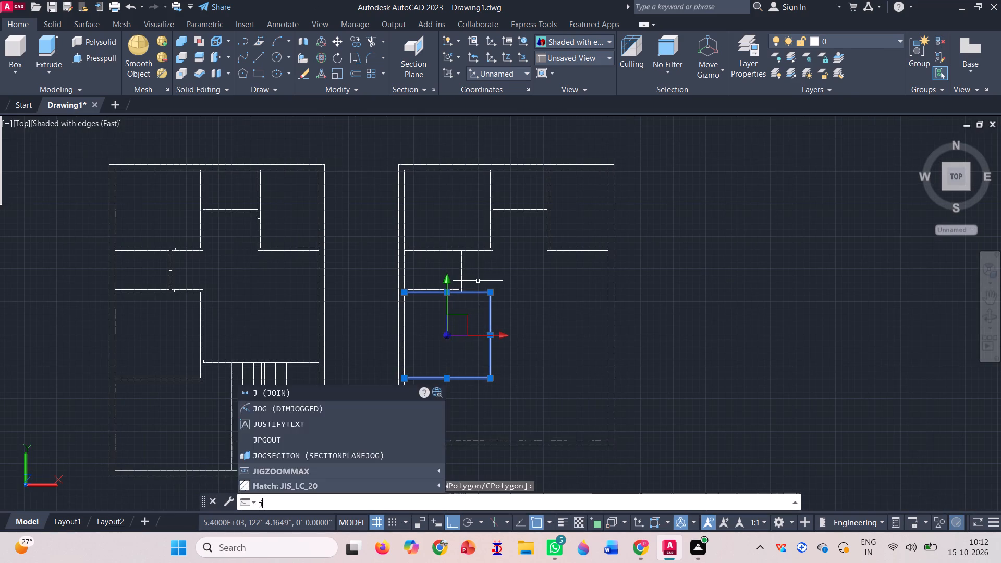
key("Return")
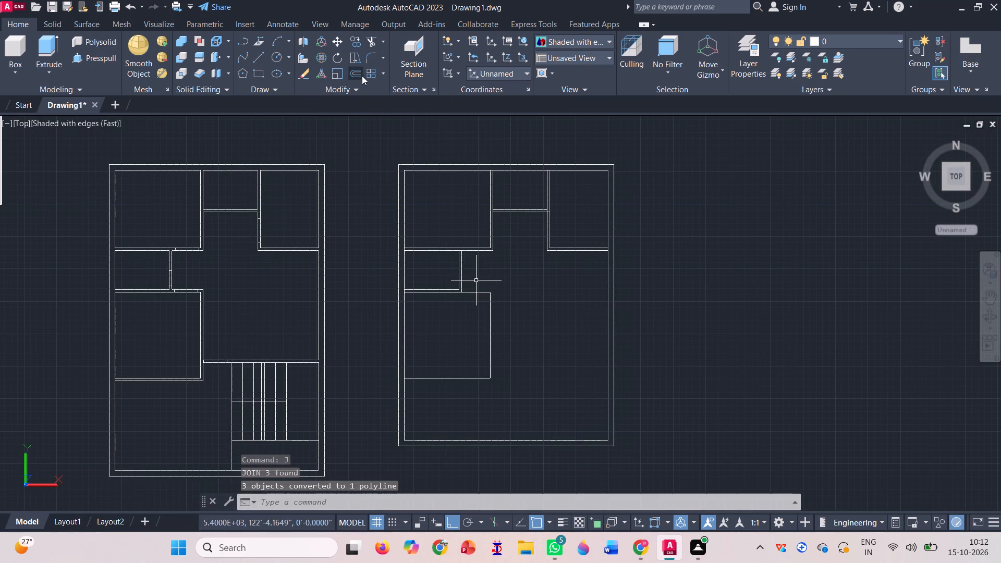
Offset the 11' square room's joined polyline 4" outward to form its partition wall.
left_click(362, 76)
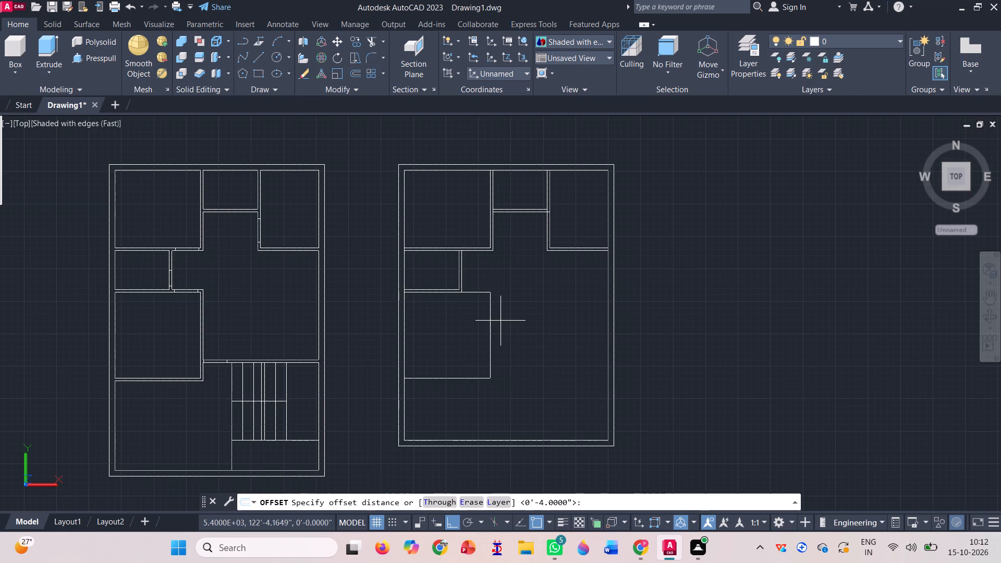
key("space")
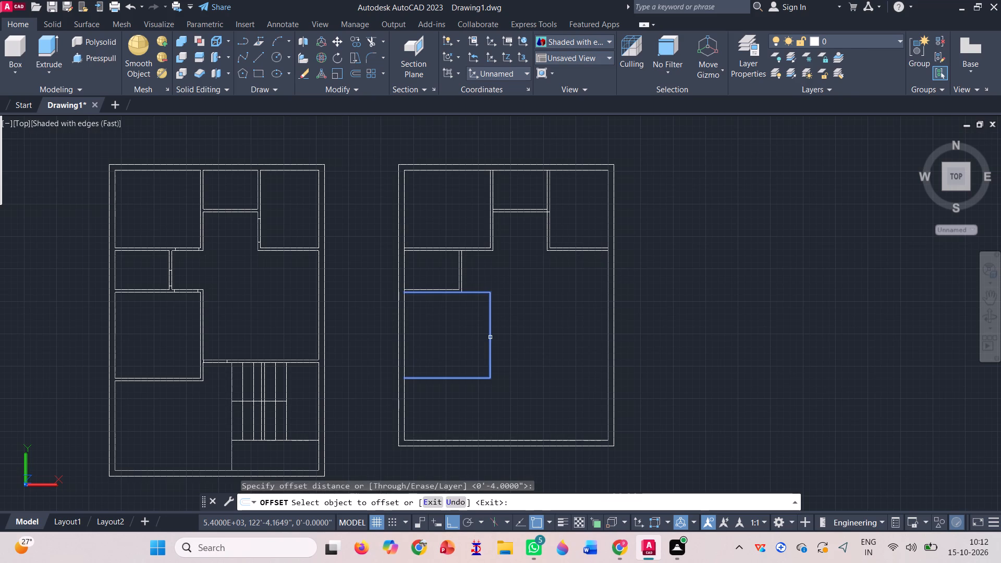
left_click(490, 337)
left_click(520, 328)
key("space")
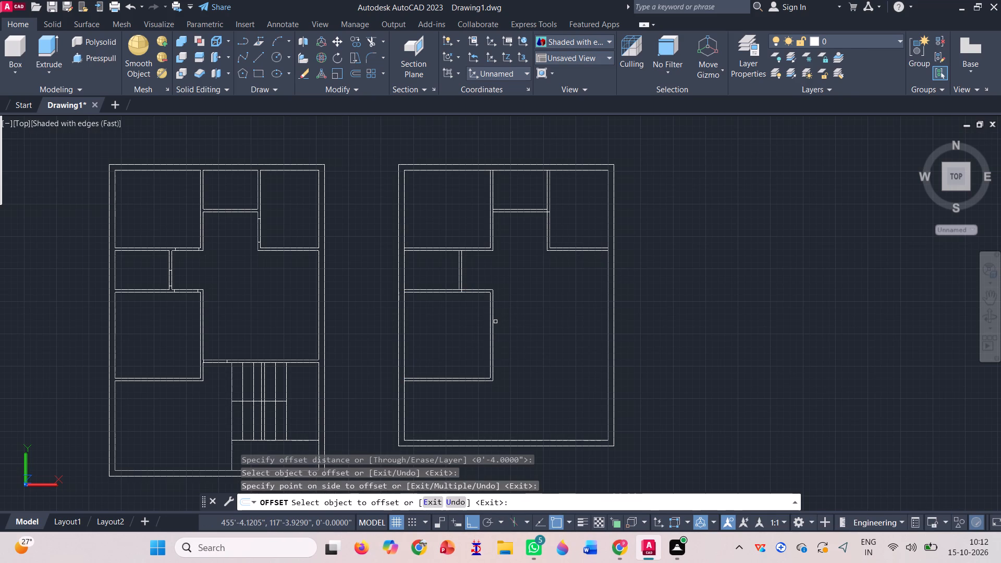
Draw lines from the north-east room's outer partition line at the east inner wall: 14' south, then west to the square room's outer partition line.
left_click(260, 58)
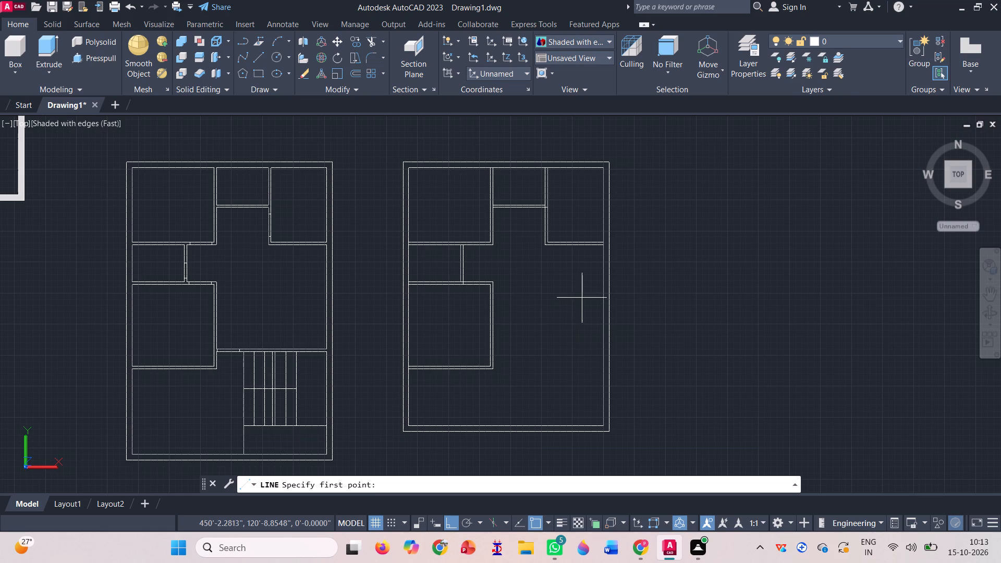
scroll(603, 231, "up", 2)
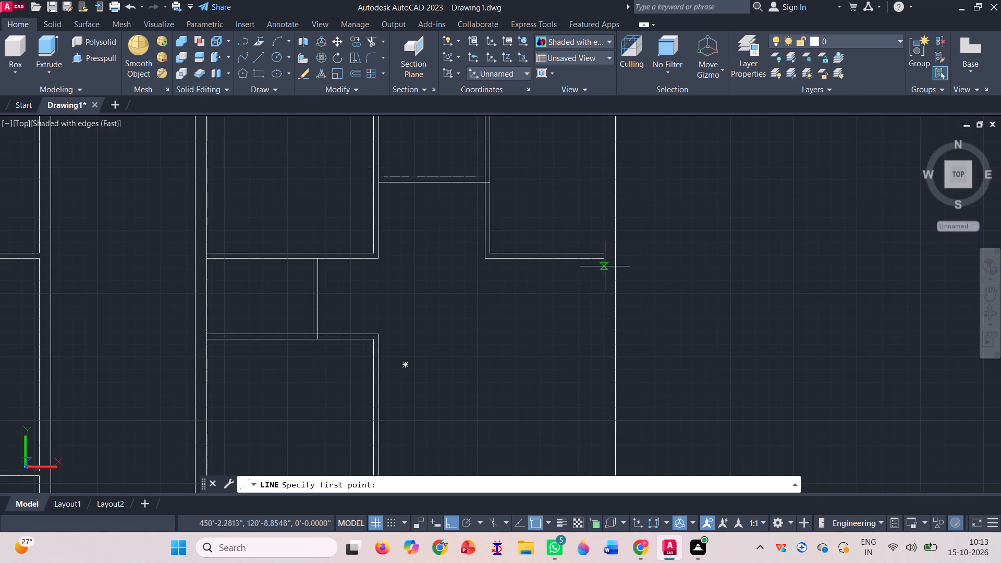
scroll(606, 254, "up", 3)
left_click(606, 265)
scroll(531, 204, "down", 2)
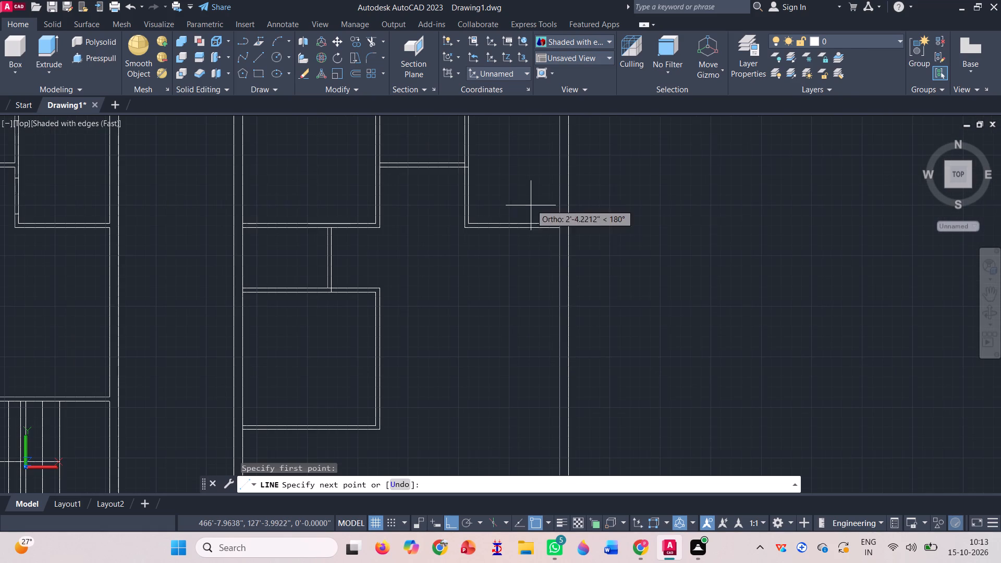
scroll(536, 296, "down", 1)
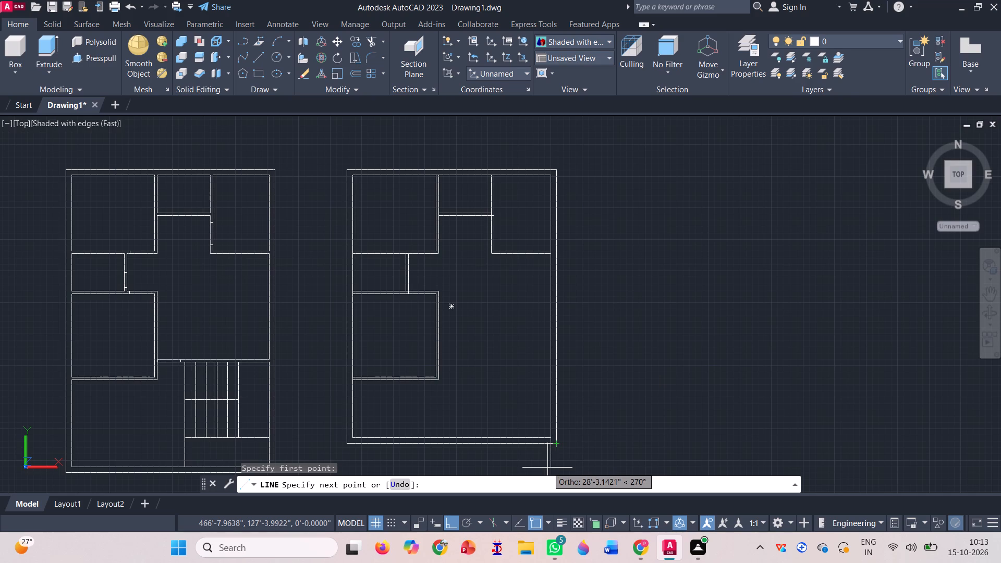
type("14'")
key("Return")
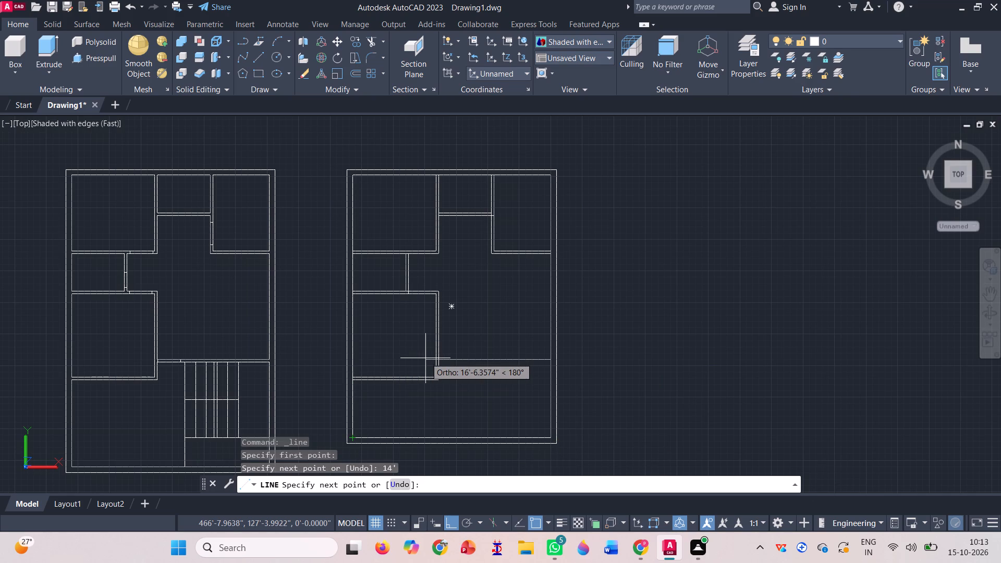
scroll(428, 358, "up", 3)
scroll(482, 371, "up", 2)
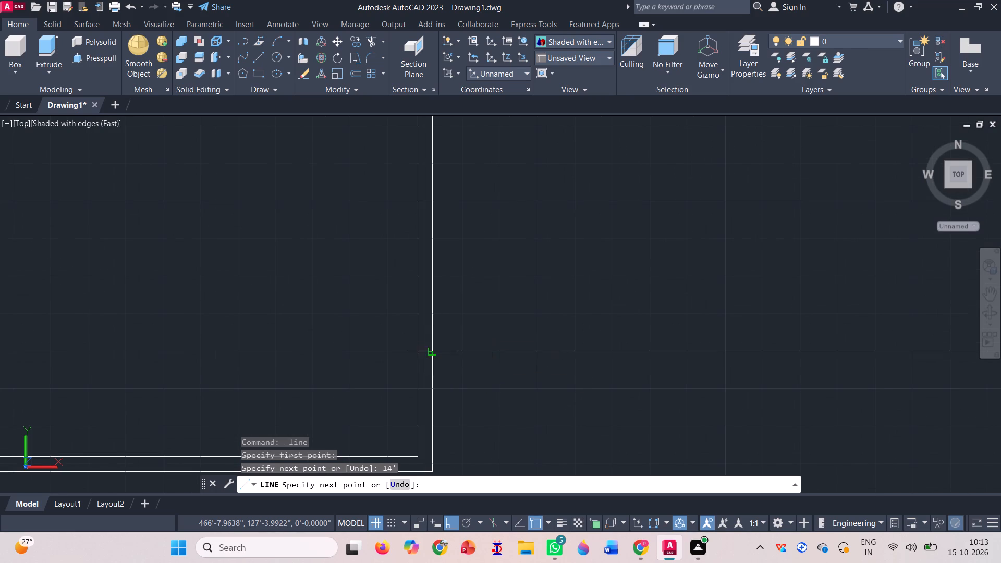
left_click(432, 352)
key("space")
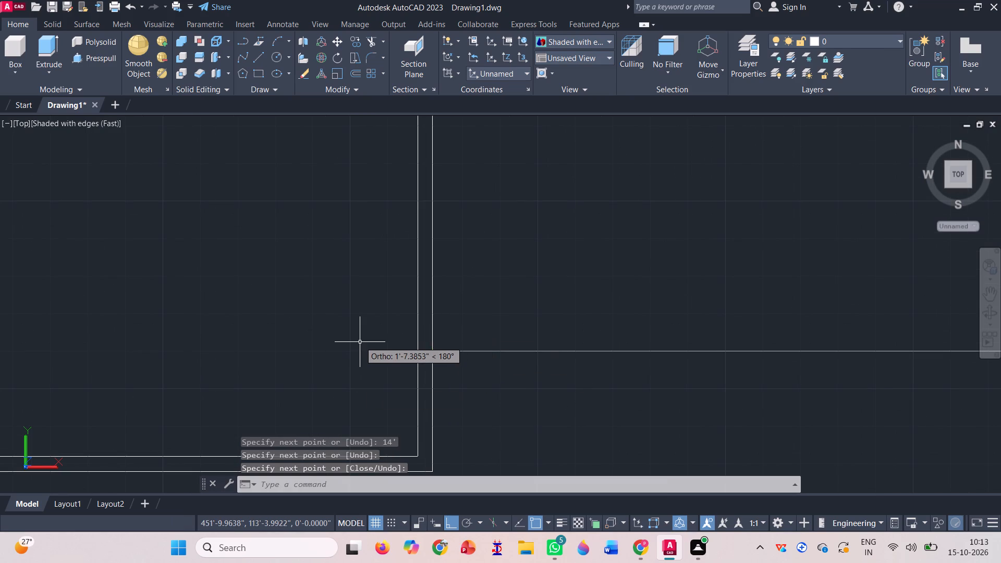
scroll(388, 335, "down", 2)
scroll(632, 331, "down", 1)
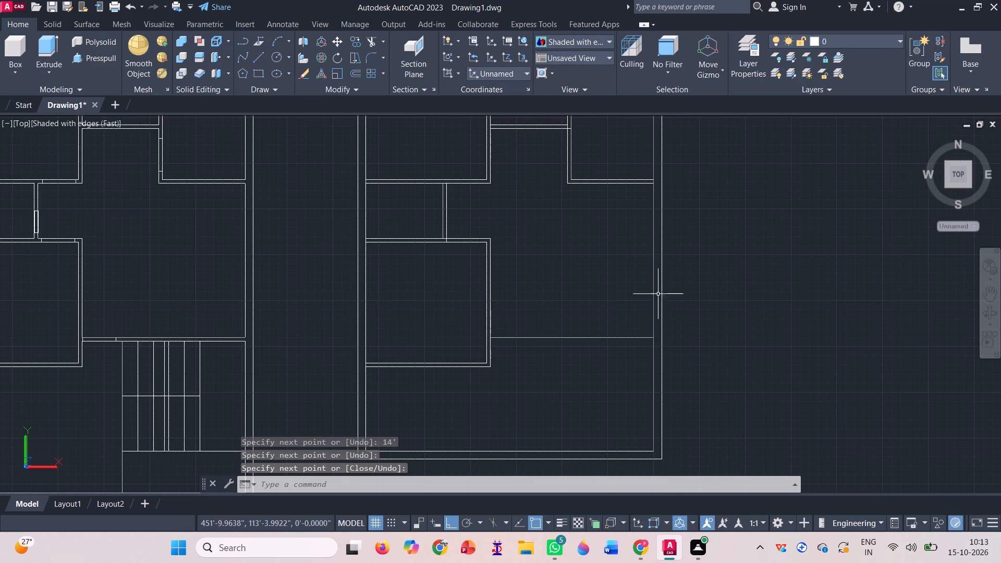
Erase the 14' guide line drawn along the east inner wall.
left_click(654, 272)
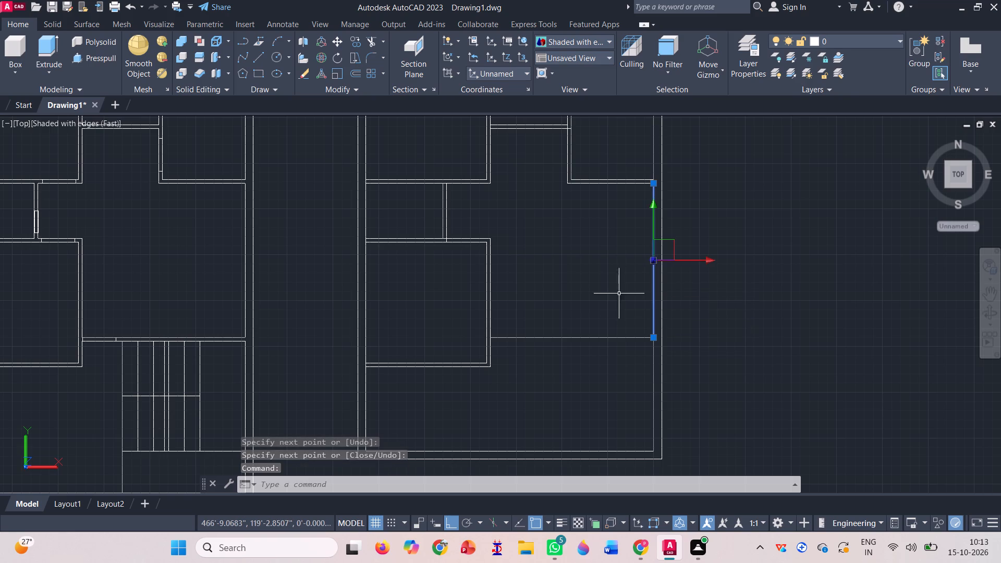
key("Delete")
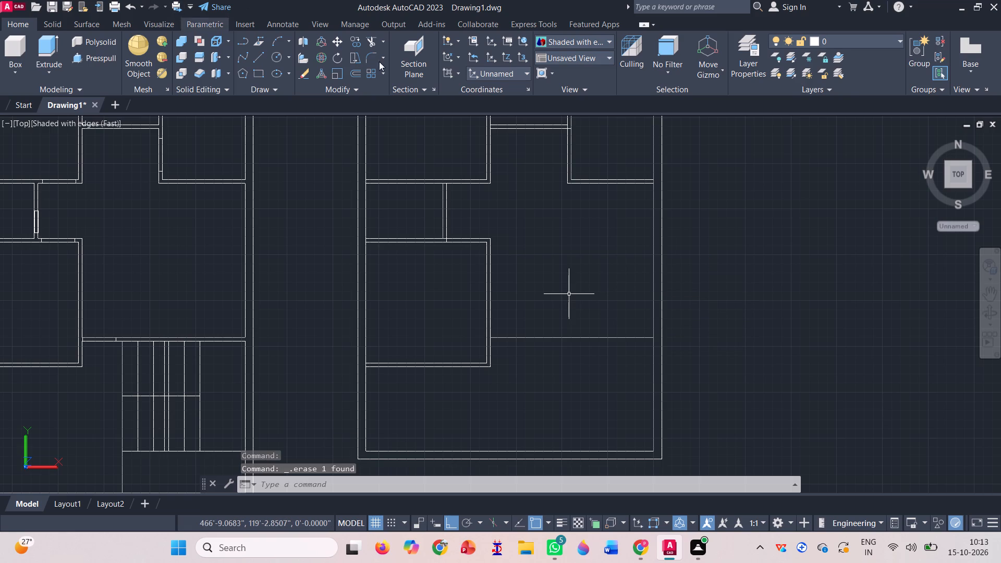
Offset the horizontal line east of the 11' square room 4" south to form a partition wall.
left_click(354, 74)
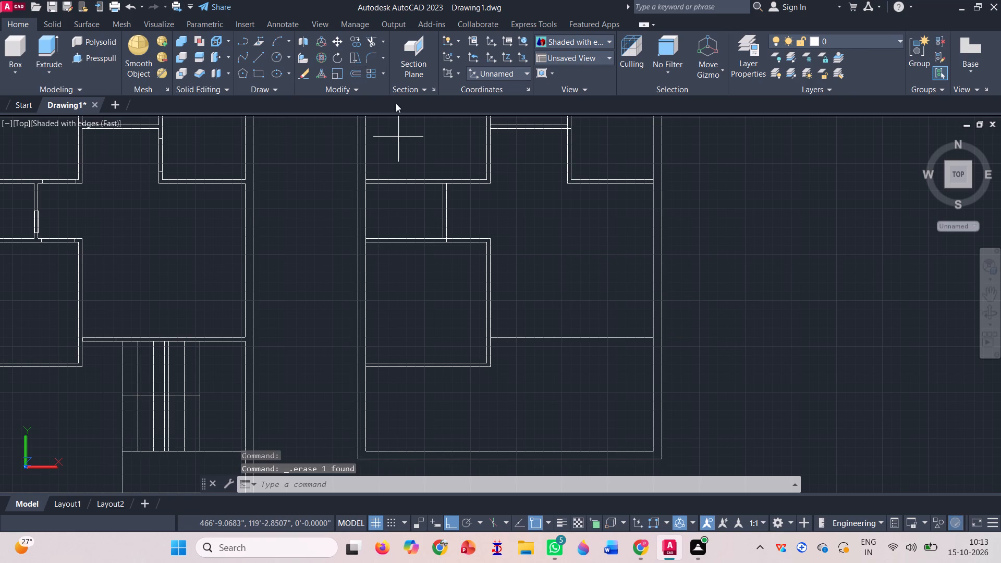
key("space")
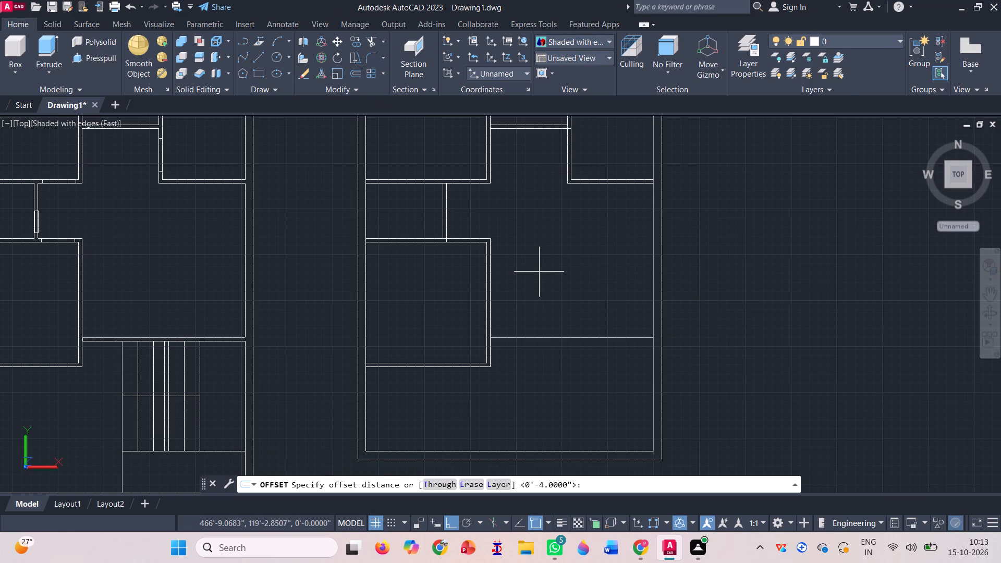
left_click(520, 339)
left_click(520, 354)
scroll(514, 339, "down", 1)
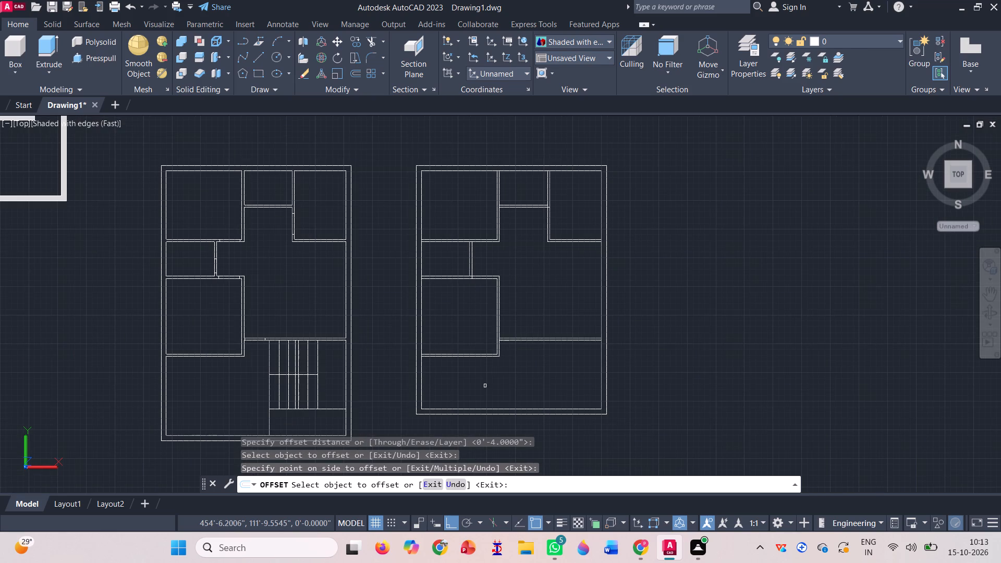
key("space")
Trim the north inner wall line between the double lines of the two partitions that meet it.
left_click(370, 38)
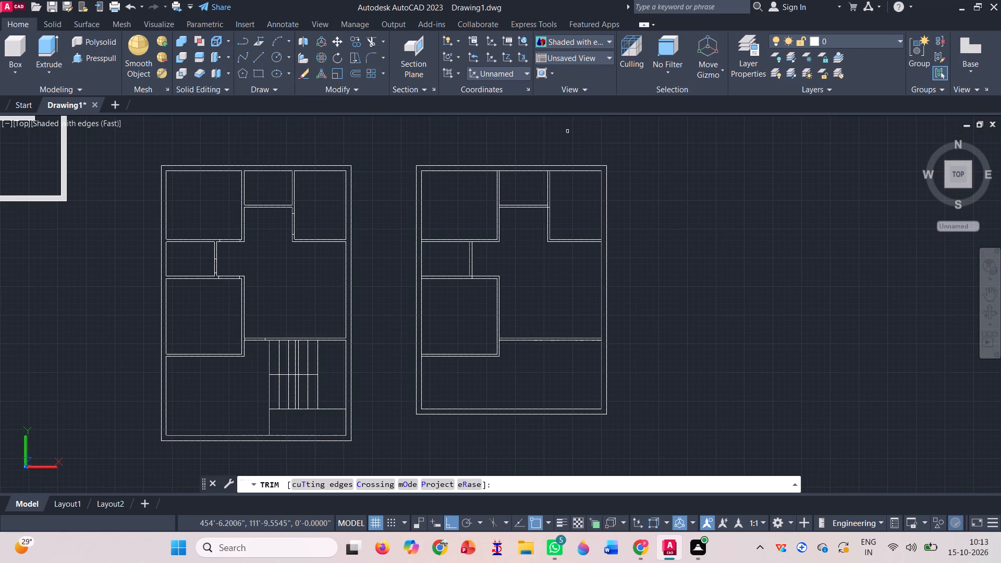
scroll(531, 203, "up", 1)
scroll(515, 145, "up", 3)
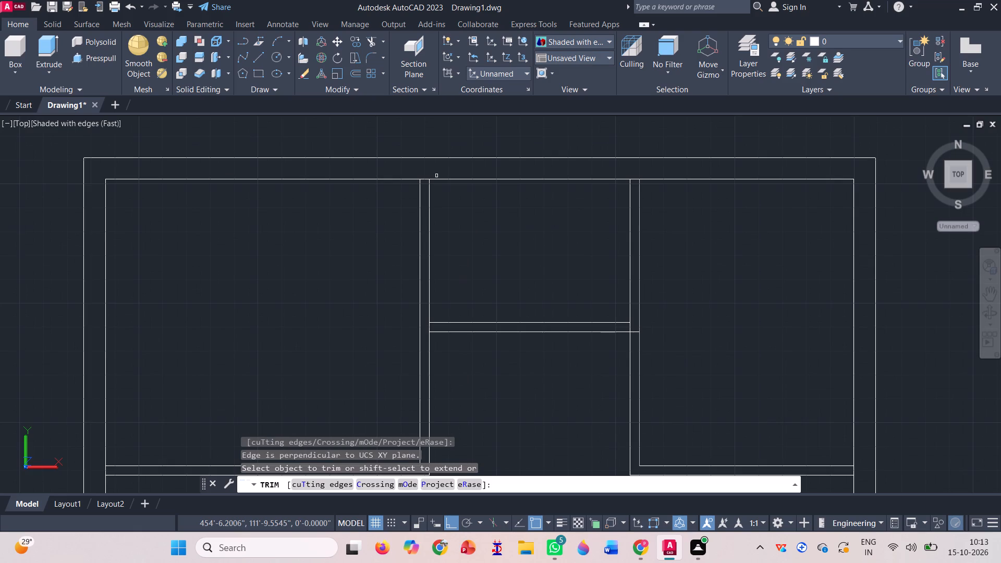
scroll(426, 181, "up", 2)
left_click(426, 182)
left_click(426, 173)
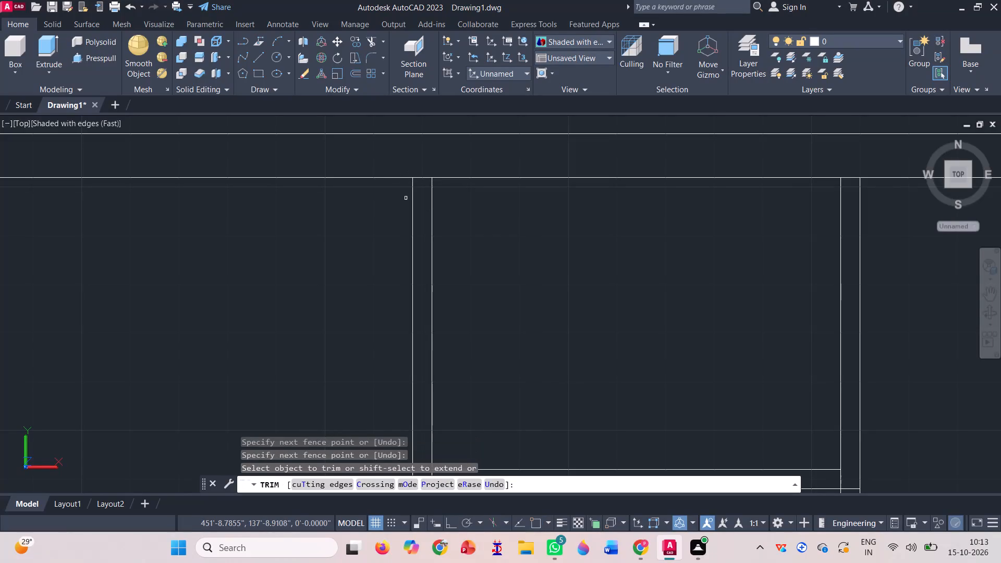
left_click(423, 177)
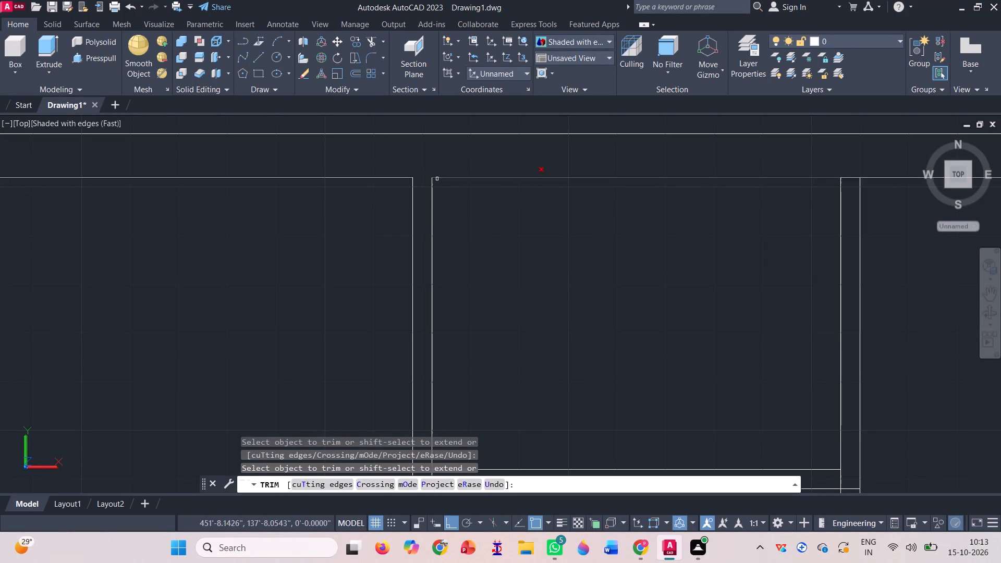
scroll(861, 178, "up", 2)
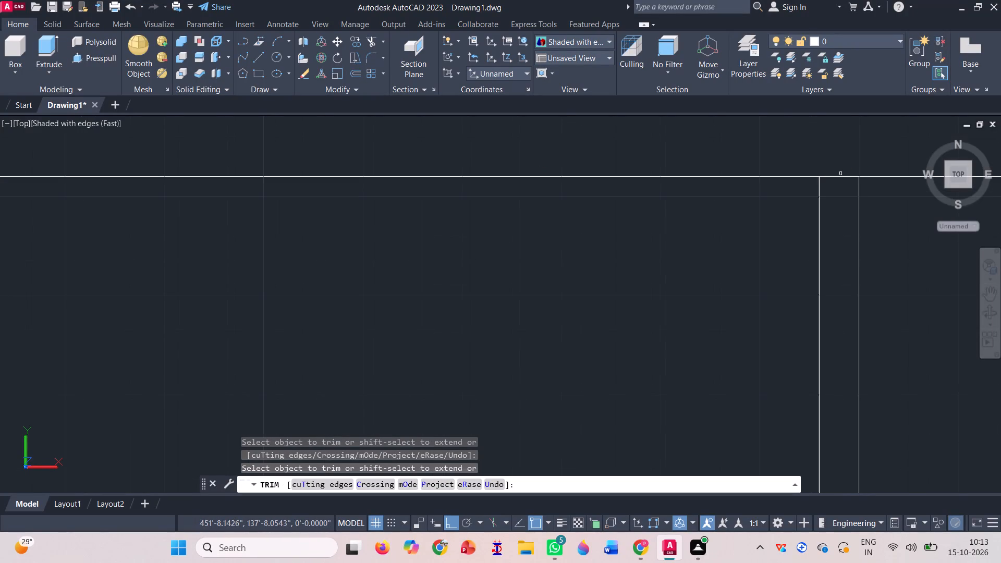
left_click(841, 175)
scroll(696, 179, "down", 2)
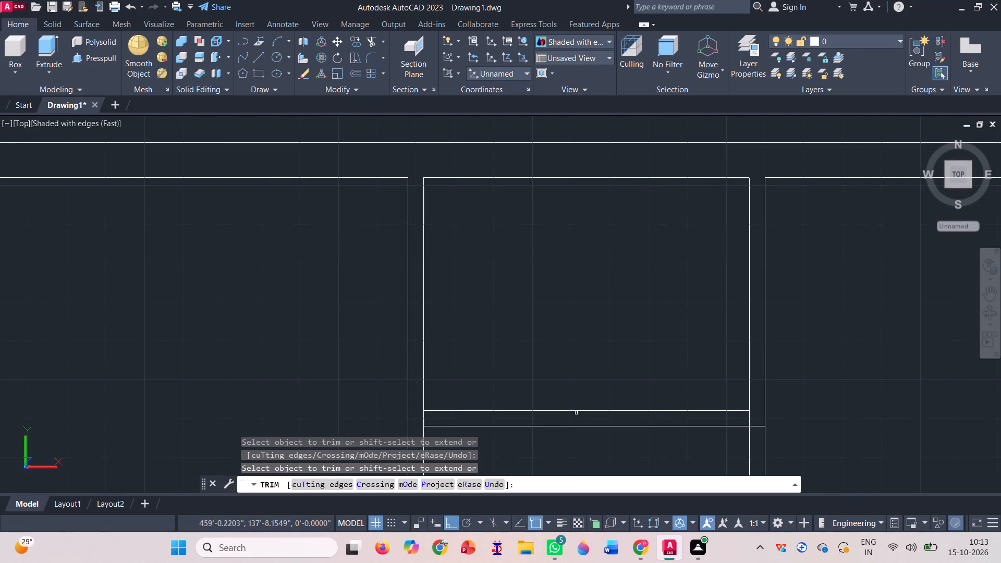
Trim the crossing lines at both ends of the small north-middle room's south partition to open its wall junctions.
scroll(407, 421, "up", 3)
left_click(450, 412)
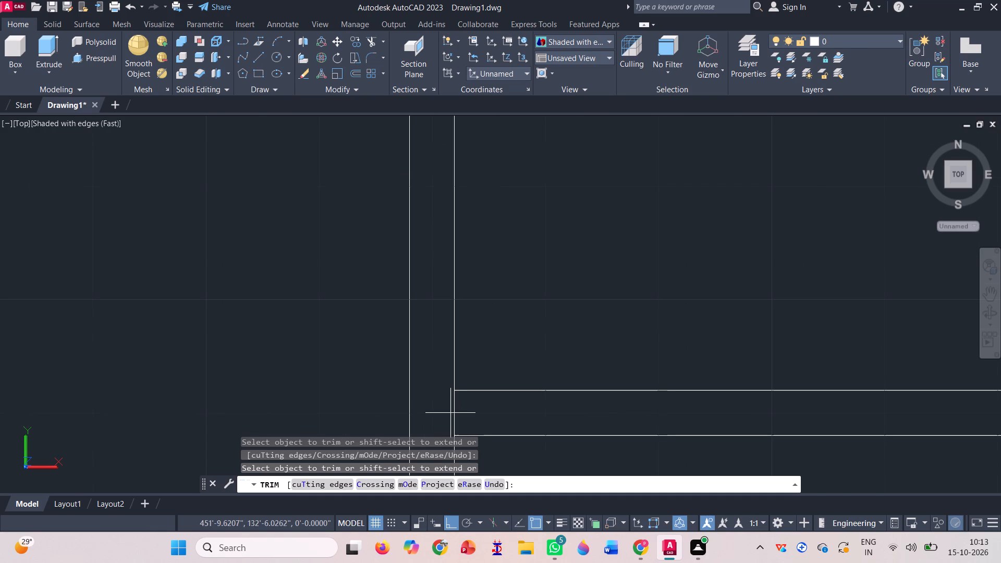
left_click(481, 412)
left_click(456, 412)
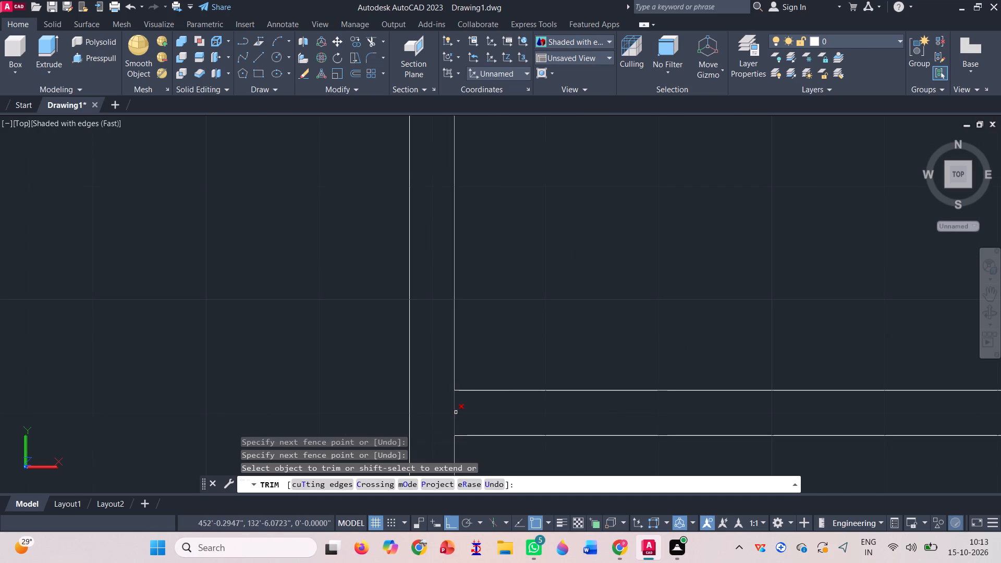
scroll(334, 380, "down", 2)
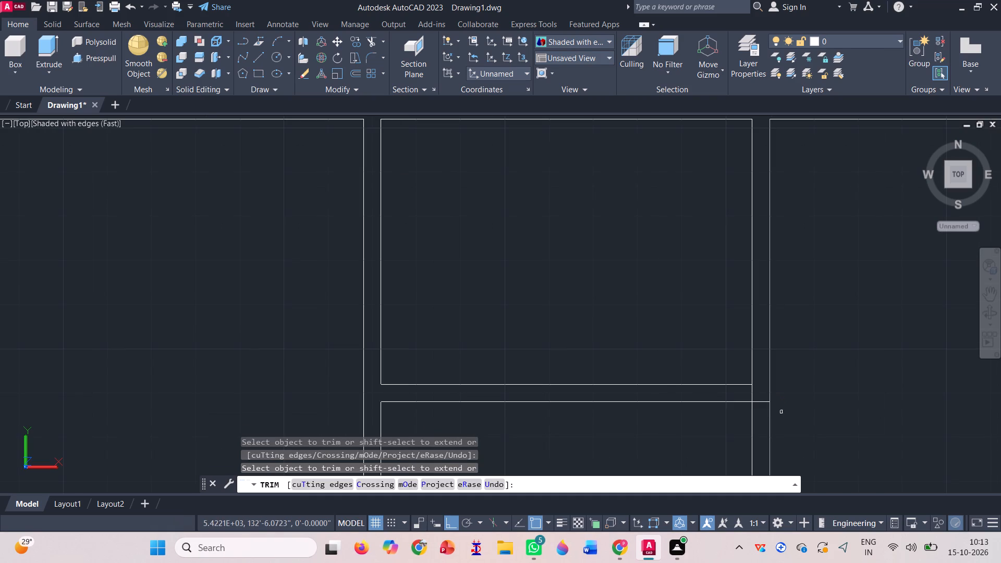
scroll(747, 403, "up", 3)
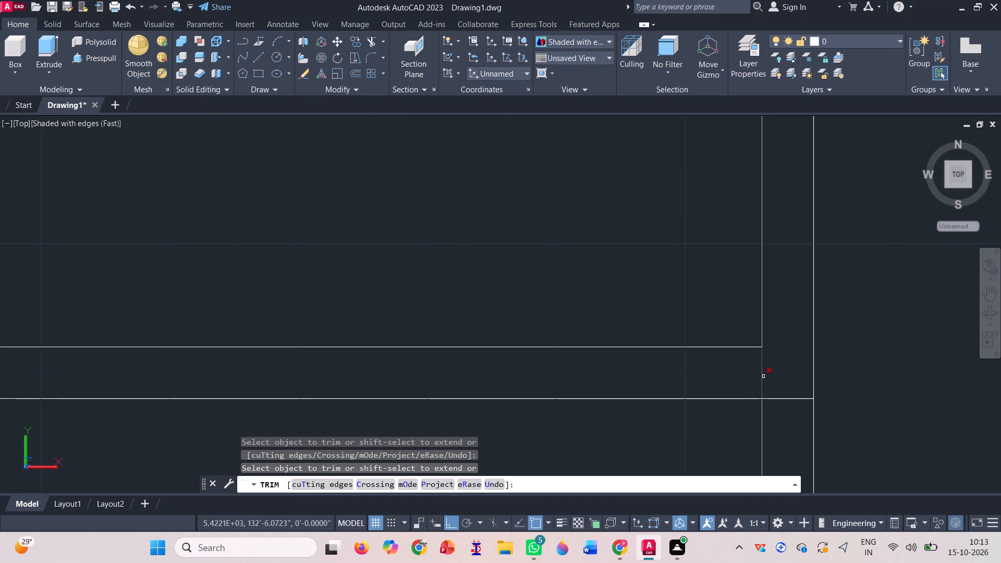
left_click(763, 376)
left_click(784, 400)
scroll(635, 333, "down", 3)
scroll(591, 315, "down", 1)
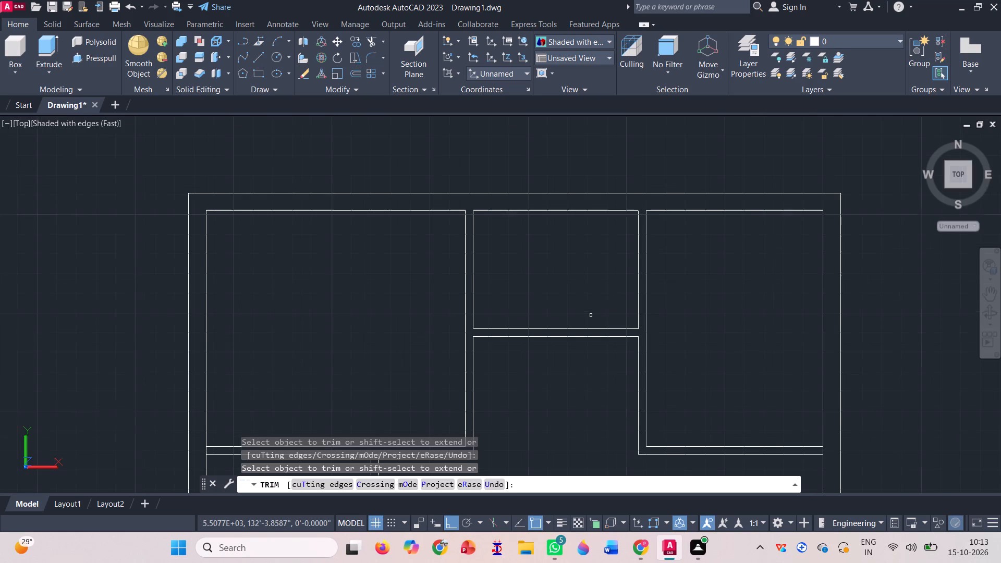
left_click(645, 286)
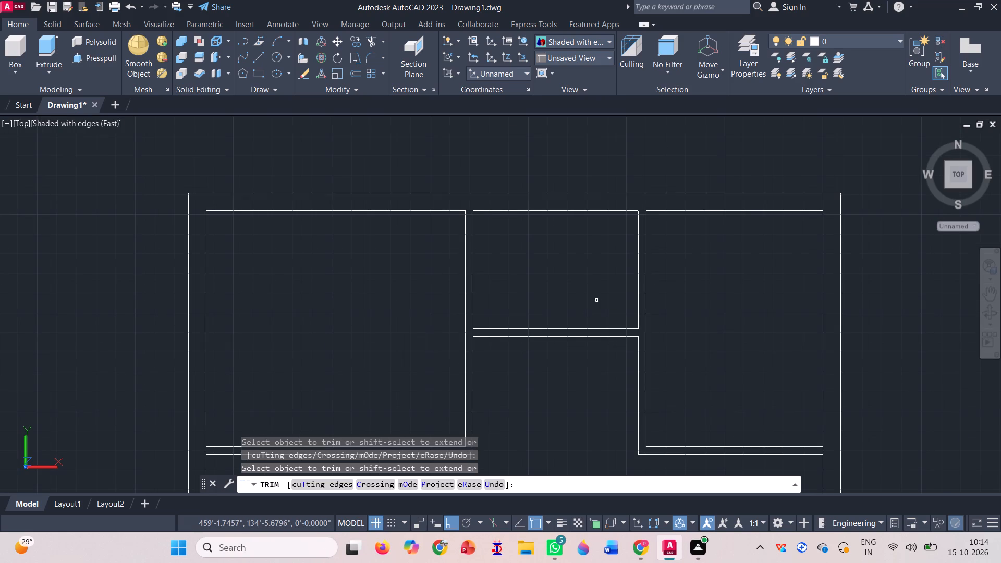
Trim the east inner wall line between the two lines of the north-east room's south partition.
scroll(512, 283, "down", 1)
scroll(695, 395, "up", 3)
scroll(738, 366, "up", 3)
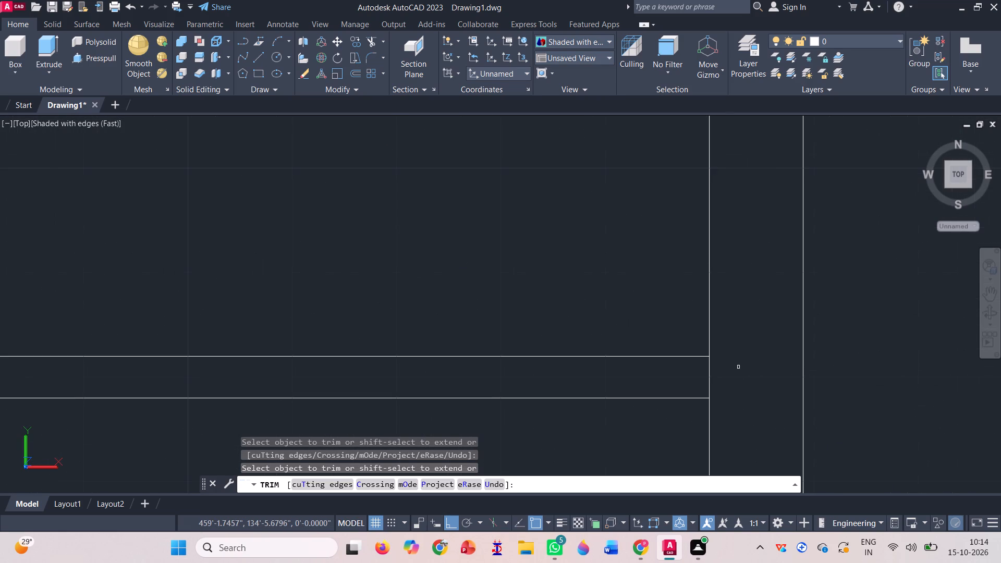
left_click(712, 371)
left_click(702, 375)
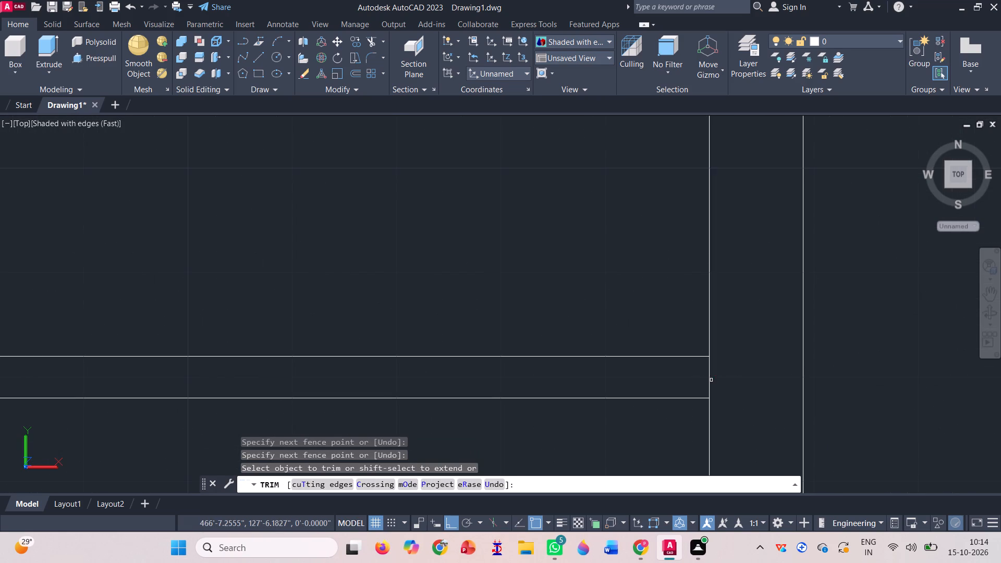
left_click(711, 380)
scroll(726, 311, "down", 3)
scroll(711, 322, "up", 2)
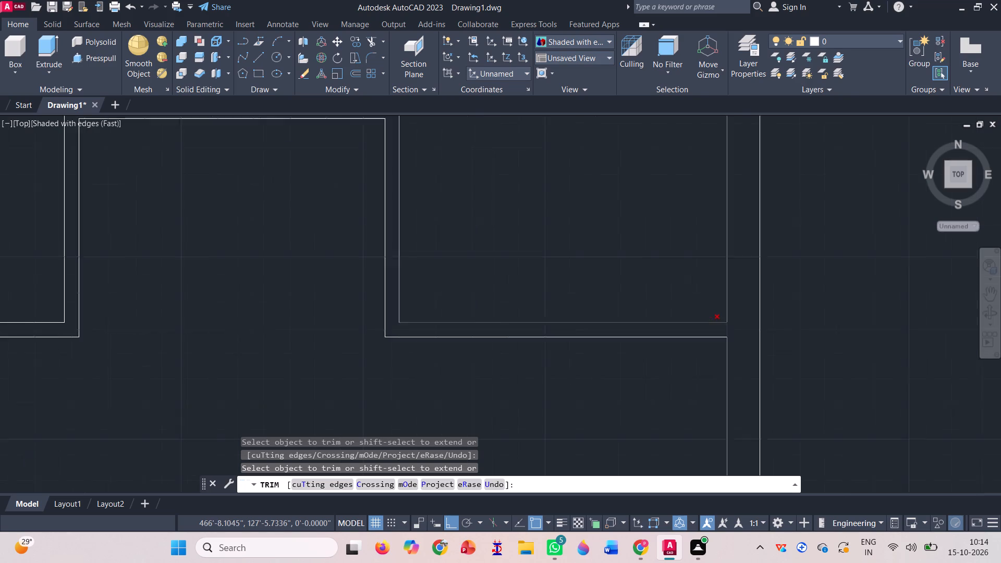
scroll(711, 322, "up", 1)
scroll(767, 309, "up", 3)
scroll(718, 317, "down", 7)
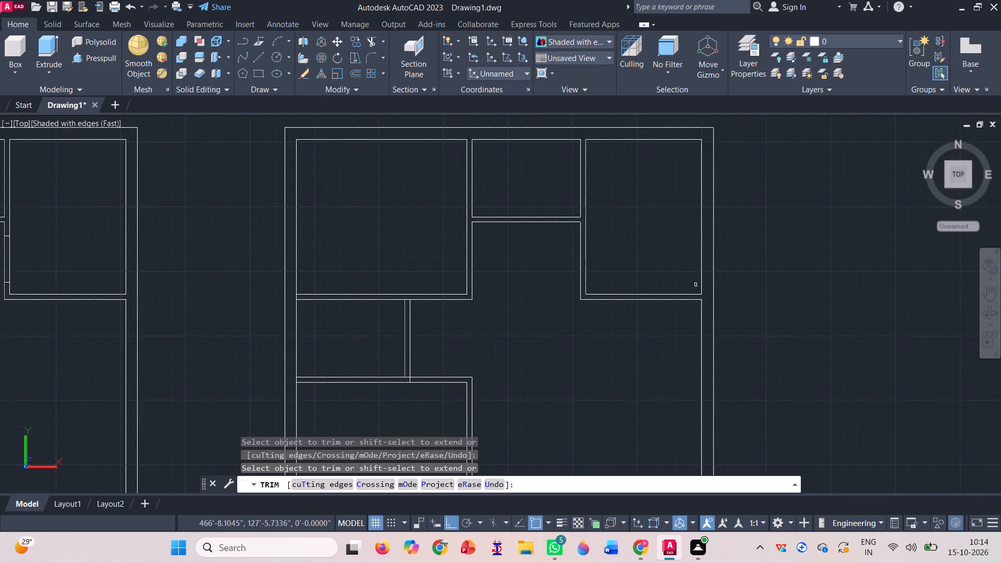
Trim the north-west room's south partition at the small west room's east partition, and the west inner wall at that south partition.
scroll(402, 292, "up", 7)
left_click(421, 310)
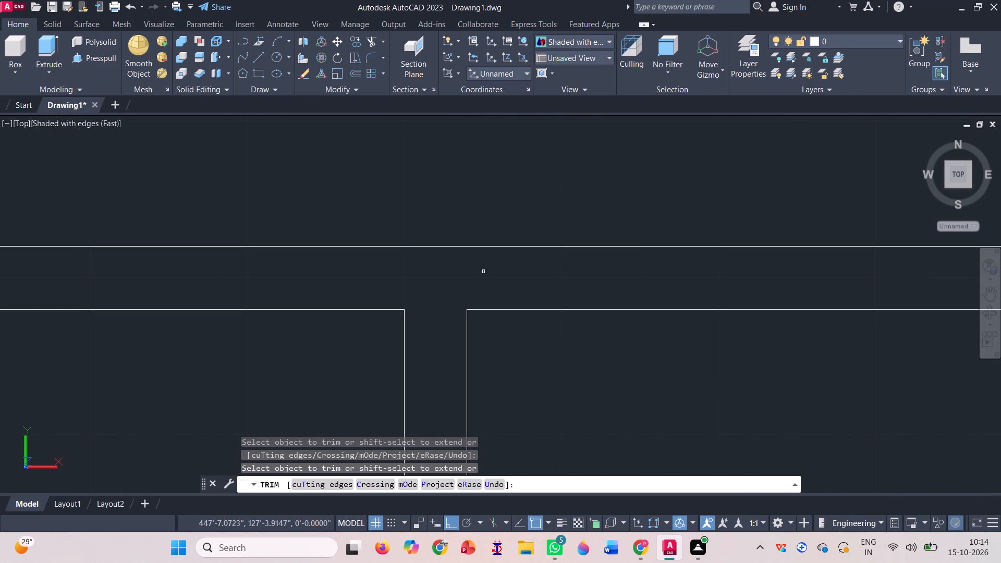
scroll(492, 265, "down", 3)
scroll(429, 247, "down", 1)
scroll(108, 255, "up", 3)
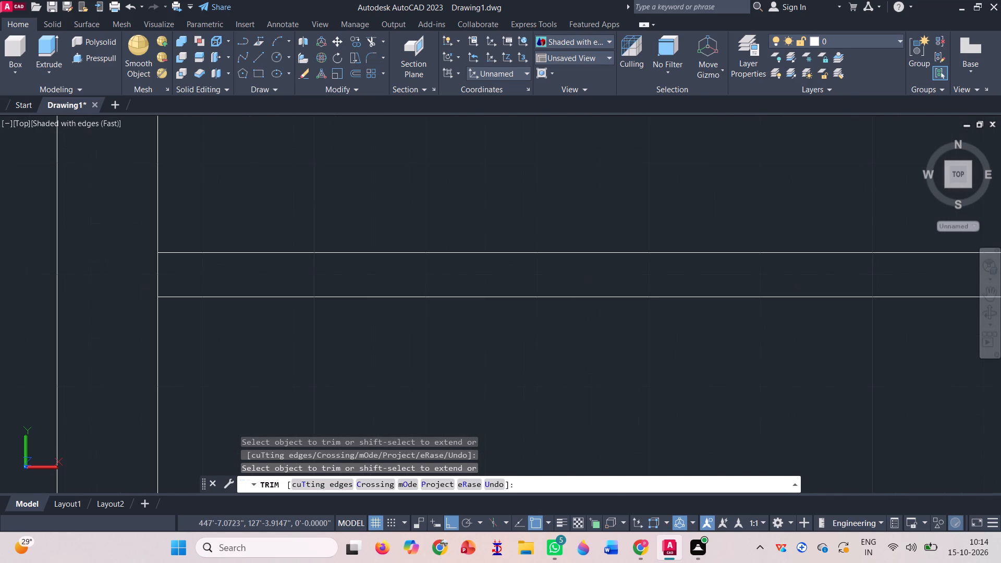
left_click(158, 277)
scroll(224, 215, "down", 4)
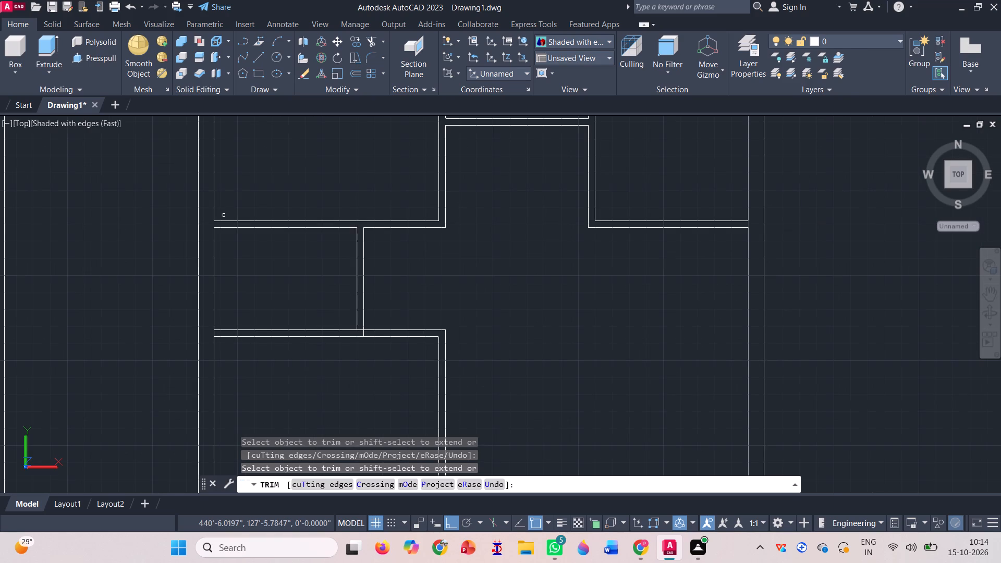
Trim the small west room's south partition junctions at its east partition and at the west inner wall.
scroll(363, 342, "up", 6)
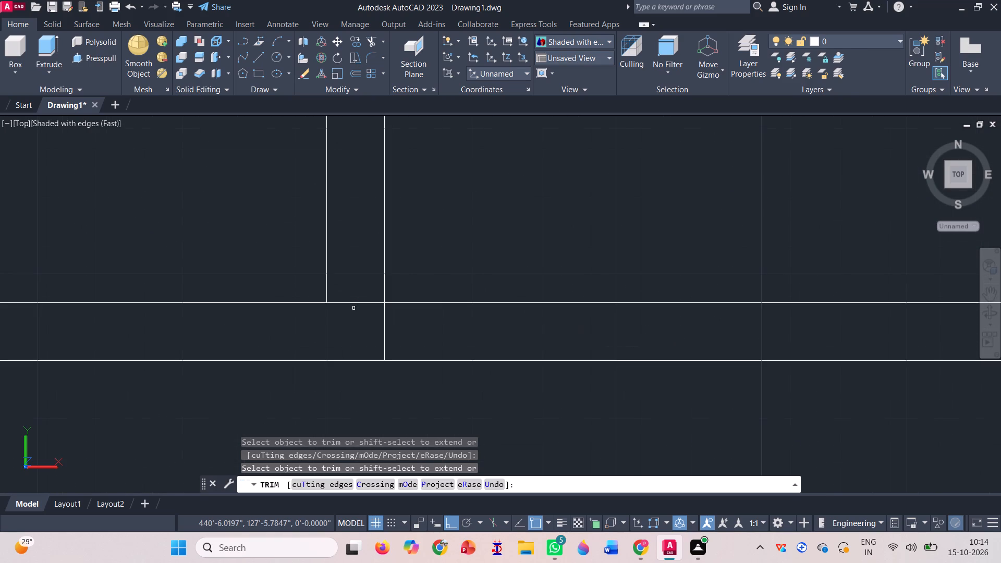
left_click(353, 303)
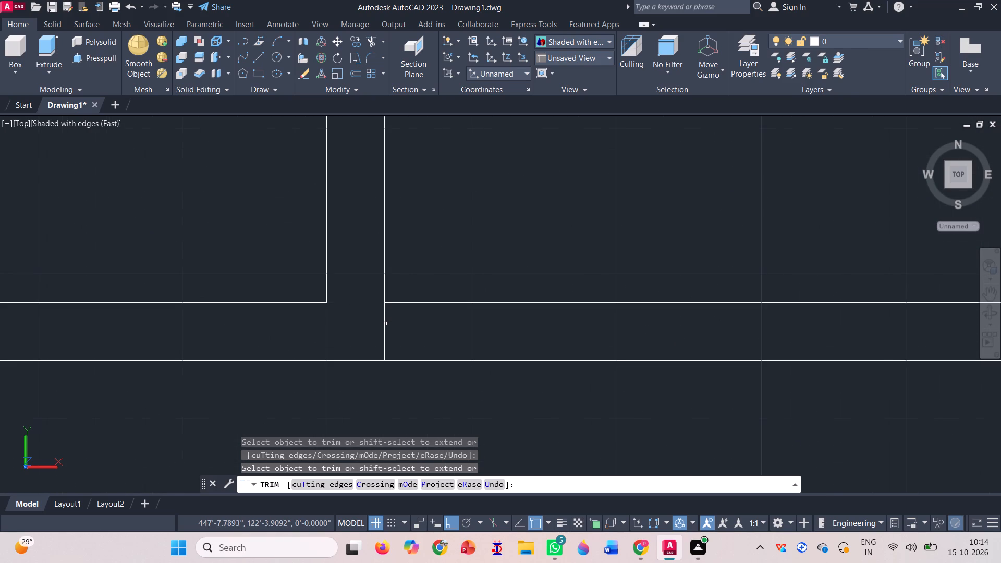
left_click(385, 323)
scroll(473, 280, "down", 3)
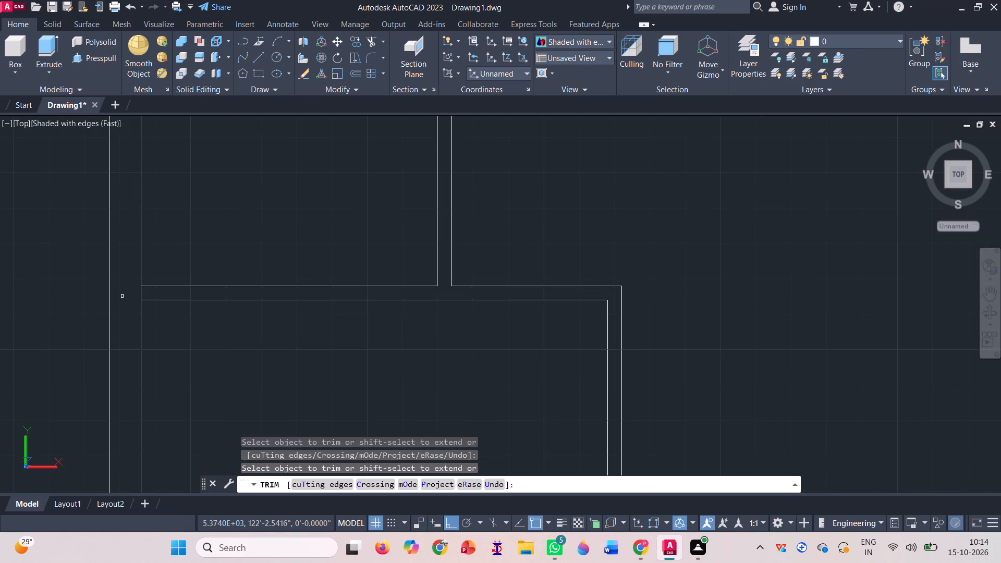
scroll(133, 291, "up", 3)
left_click(154, 302)
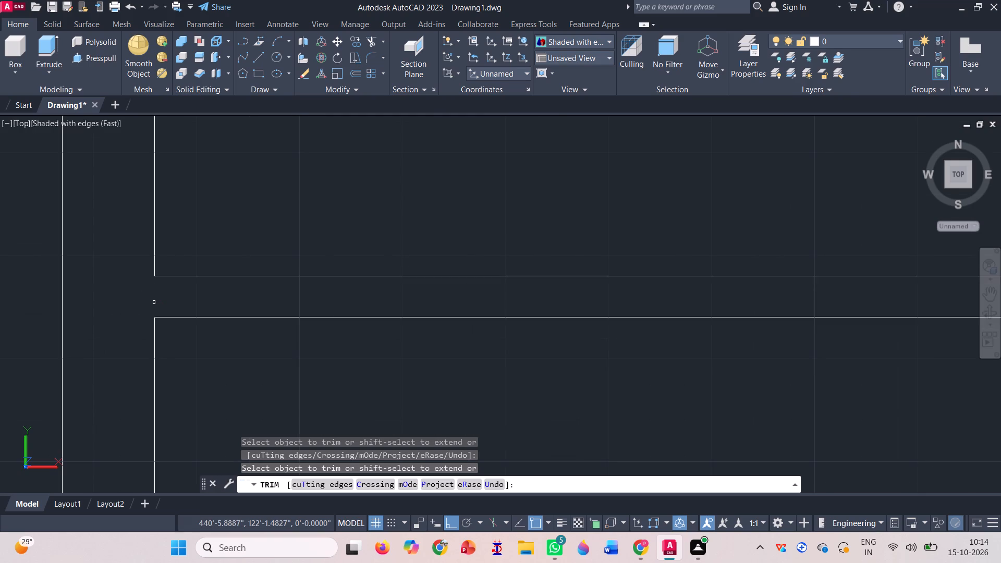
Trim the square room's outer line at the partition running east, and the west inner wall at the room's south partition.
scroll(213, 267, "down", 6)
scroll(287, 326, "up", 3)
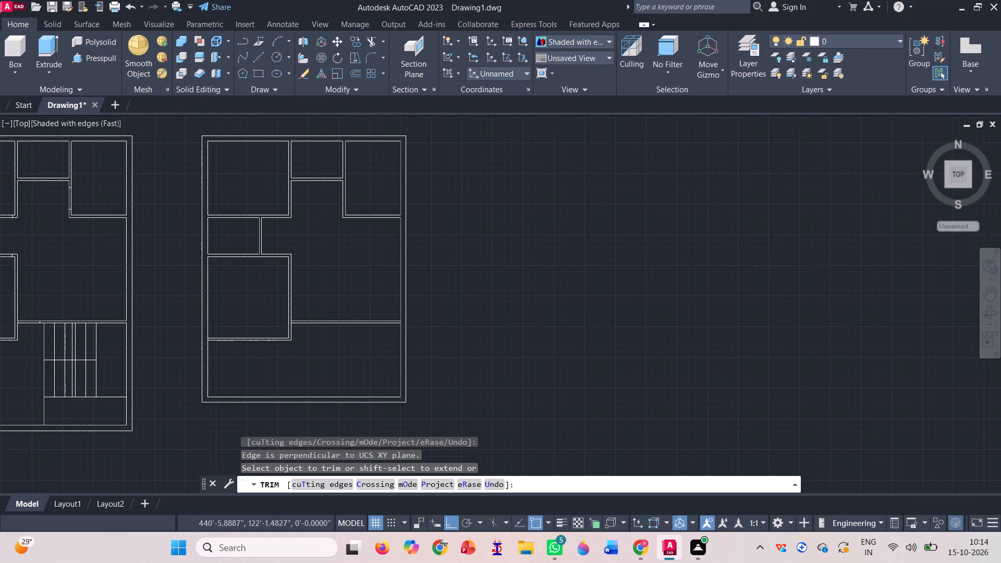
scroll(287, 326, "up", 4)
left_click(303, 308)
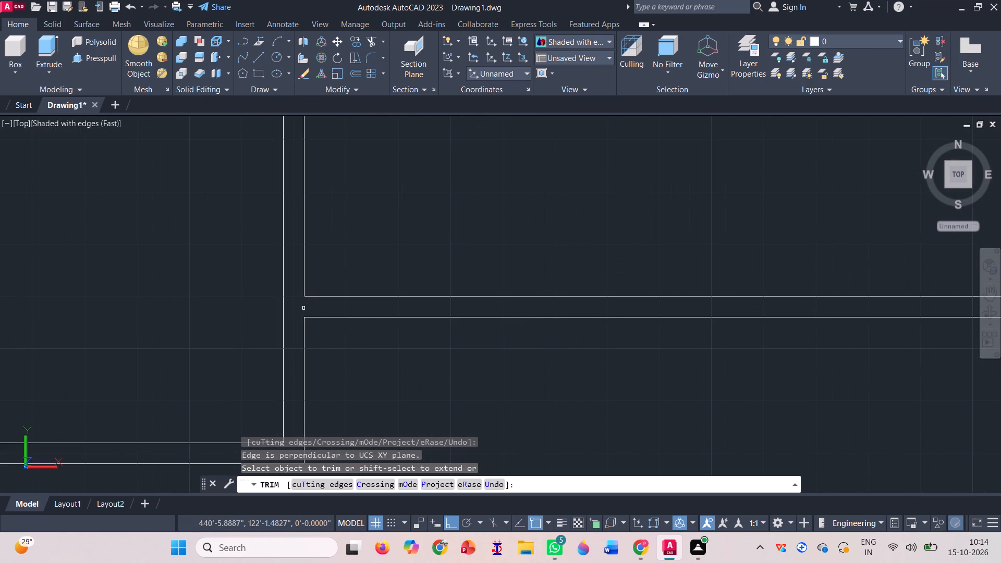
scroll(299, 309, "down", 3)
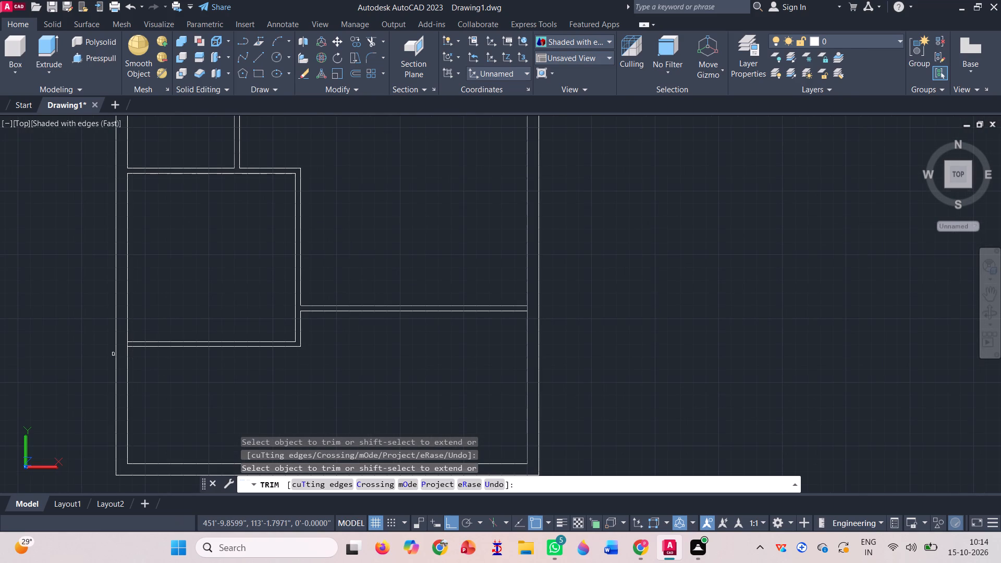
scroll(113, 353, "up", 3)
scroll(149, 329, "up", 4)
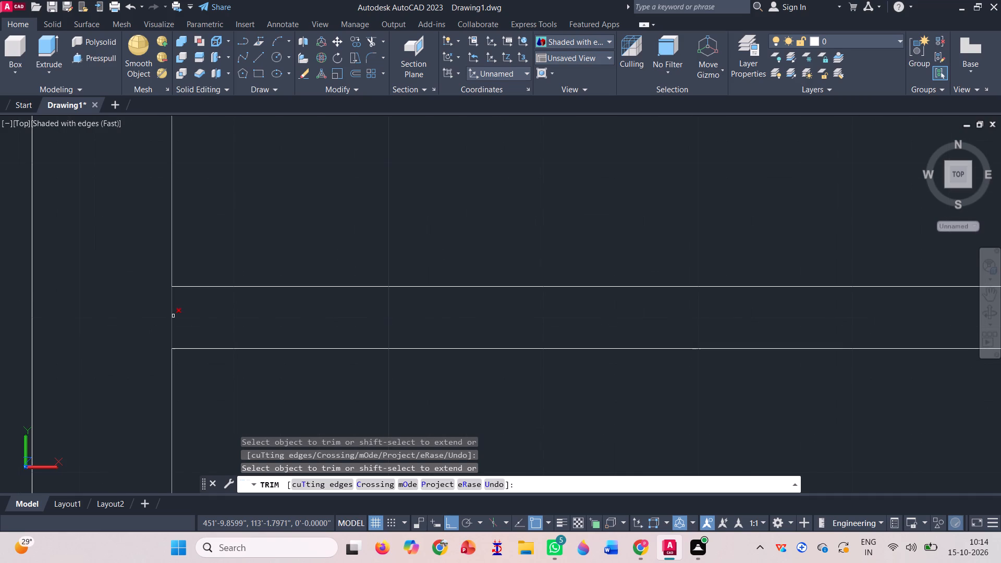
left_click(173, 315)
scroll(136, 337, "down", 3)
scroll(208, 354, "down", 1)
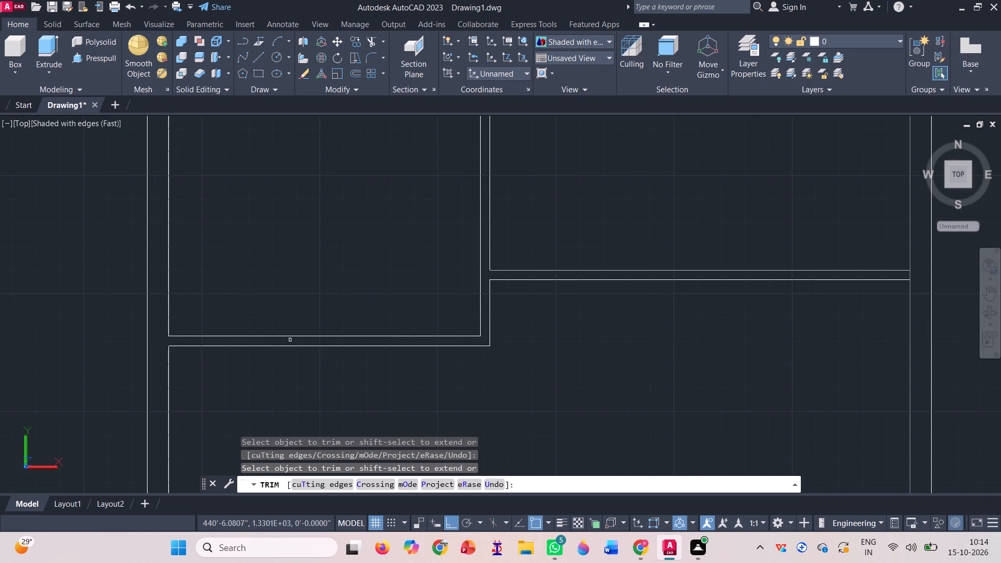
Trim the east inner wall line between the two lines of the partition east of the square room.
scroll(287, 339, "down", 1)
scroll(660, 292, "up", 3)
scroll(715, 308, "up", 3)
left_click(690, 316)
scroll(556, 353, "down", 3)
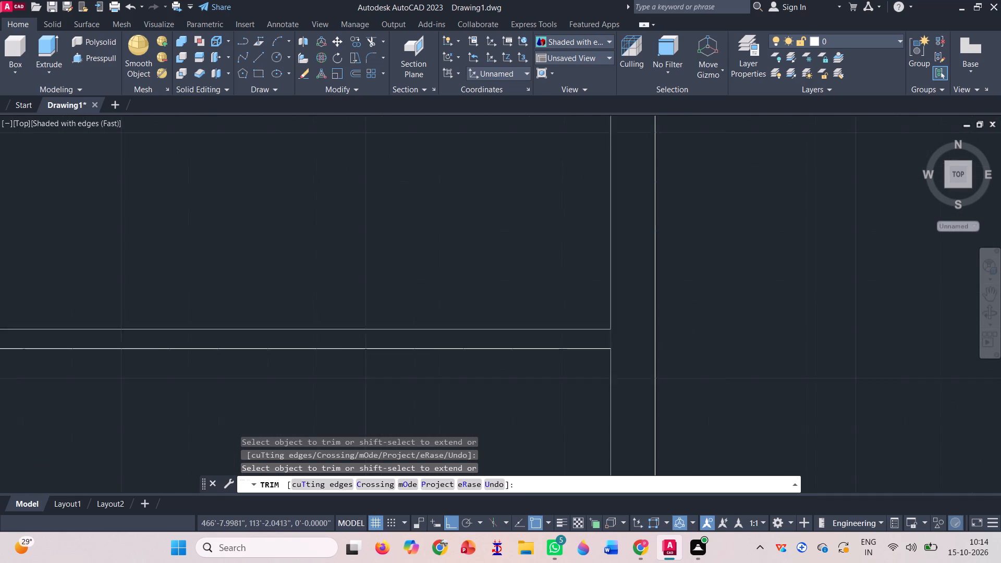
Join the square room's lower outer line with the south line of the partition running east into one stepped polyline.
scroll(557, 359, "down", 2)
scroll(555, 297, "down", 1)
scroll(500, 268, "down", 1)
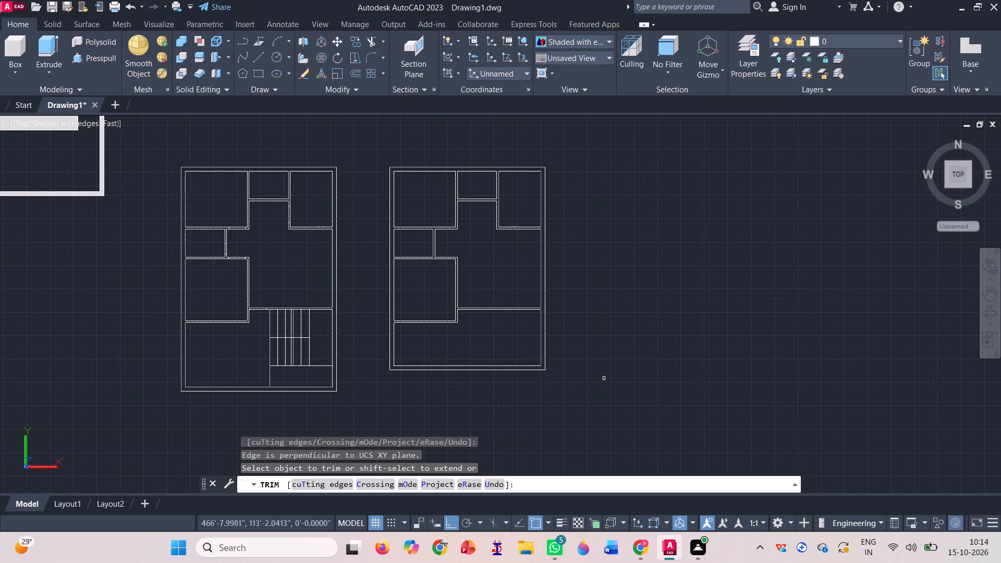
key("Escape")
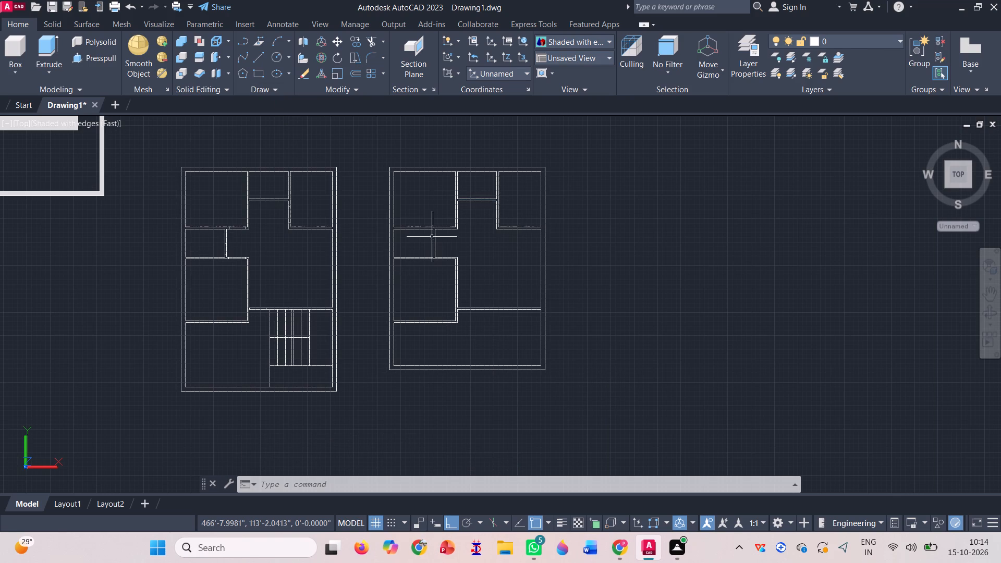
scroll(478, 315, "up", 3)
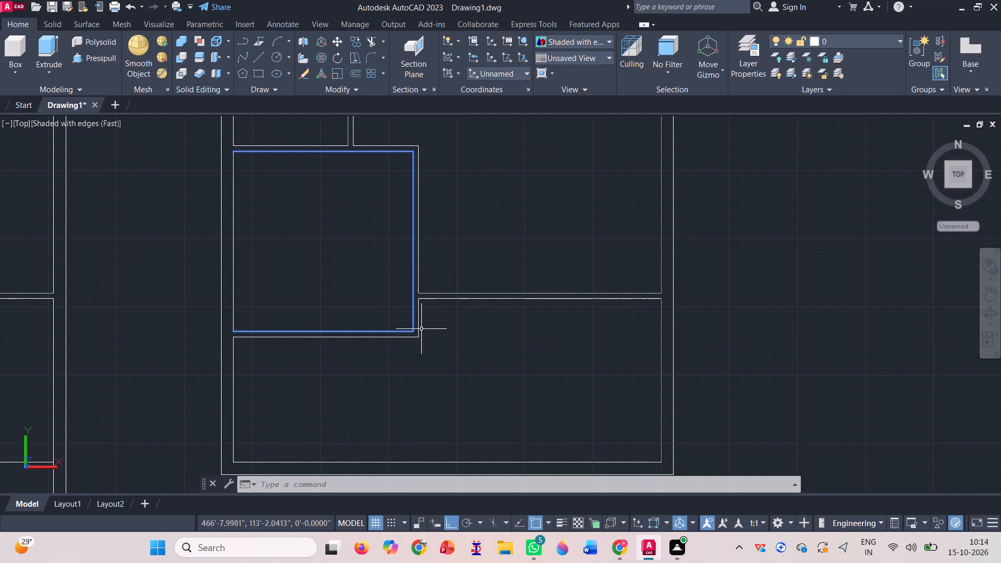
left_click(418, 328)
scroll(461, 280, "up", 3)
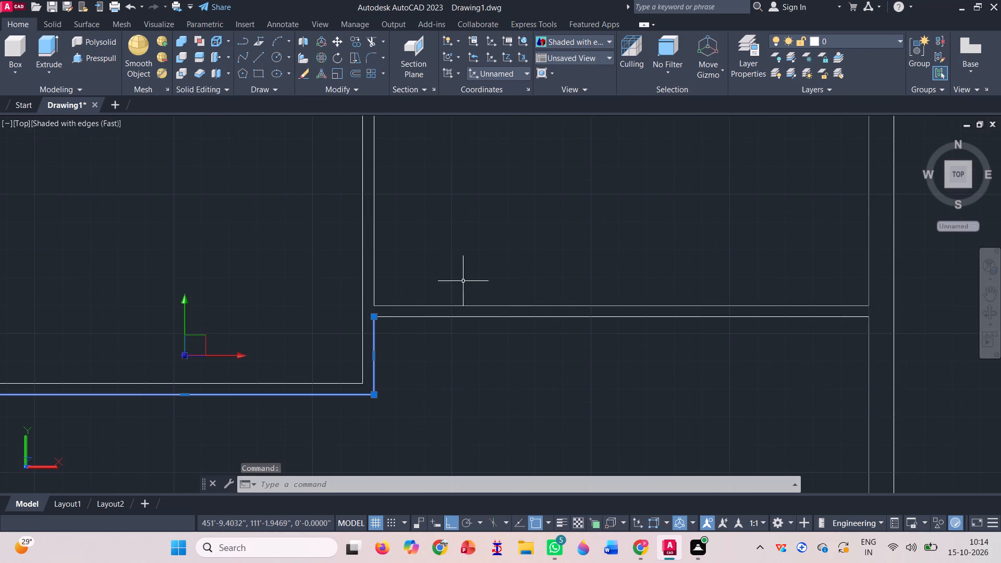
left_click(474, 316)
scroll(444, 357, "down", 3)
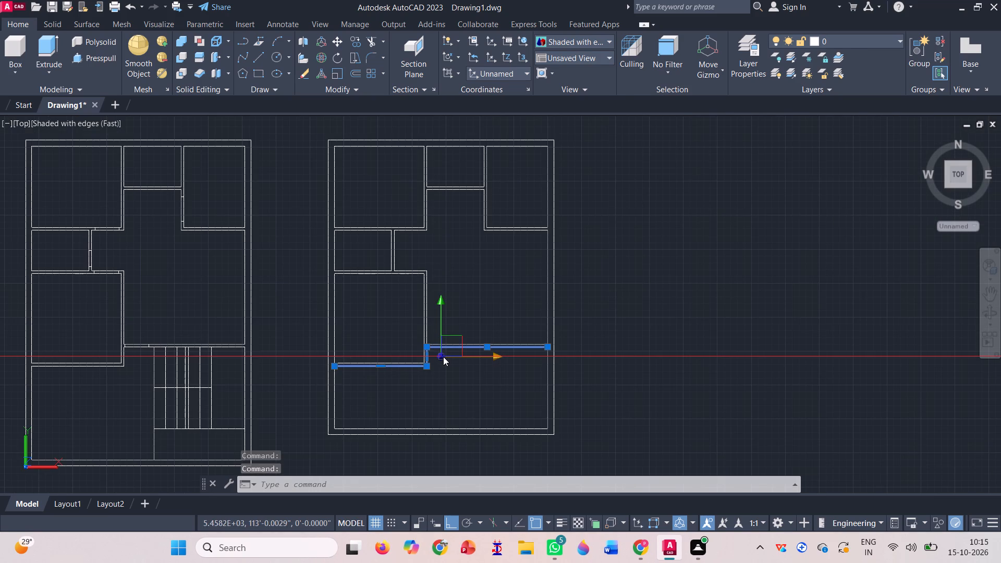
key("j")
key("Return")
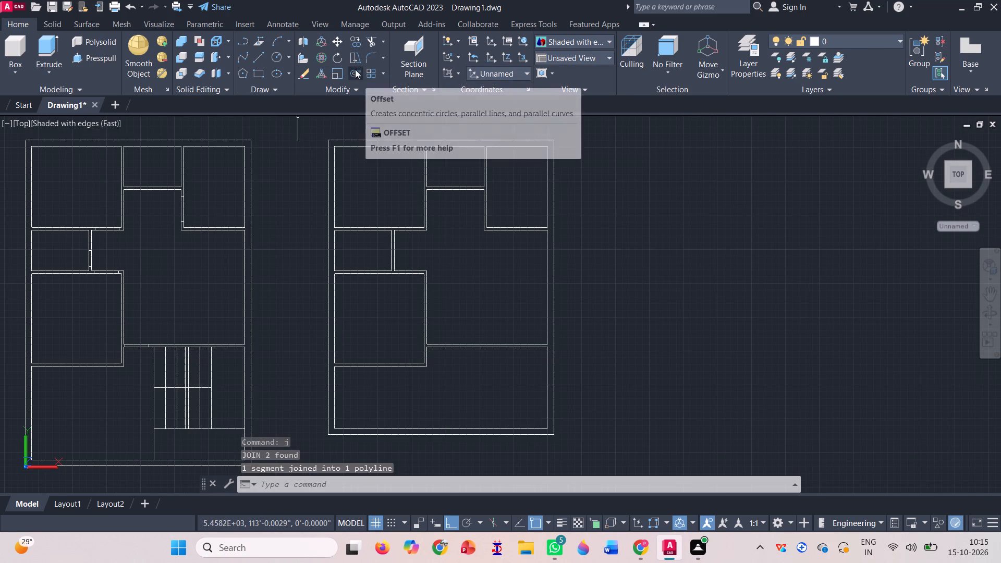
Offset the joined stepped polyline 0'9" toward the south side of the plan.
left_click(357, 75)
type("0'9\"")
key("Return")
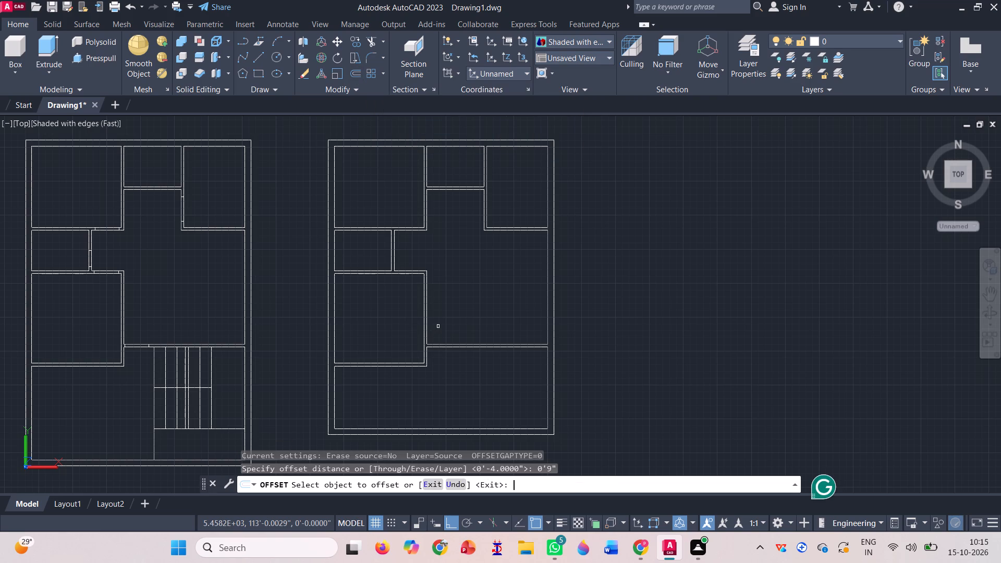
scroll(424, 328, "up", 3)
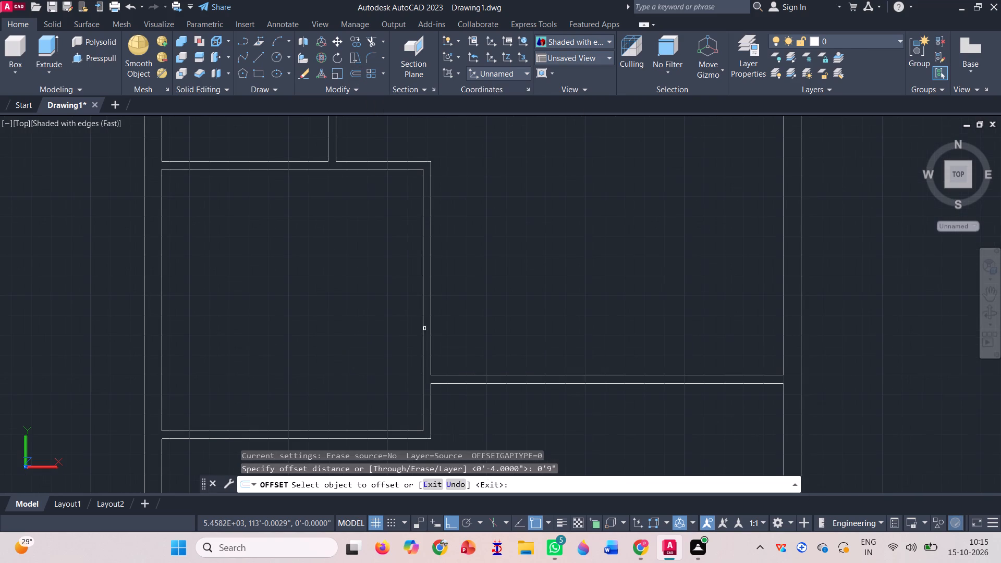
left_click(431, 391)
scroll(431, 352, "down", 2)
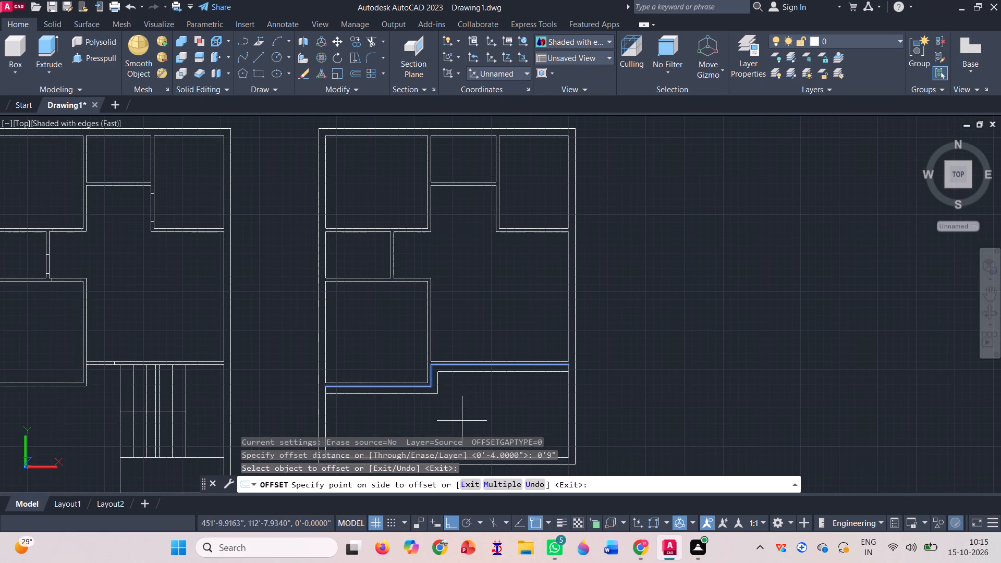
left_click(443, 392)
key("space")
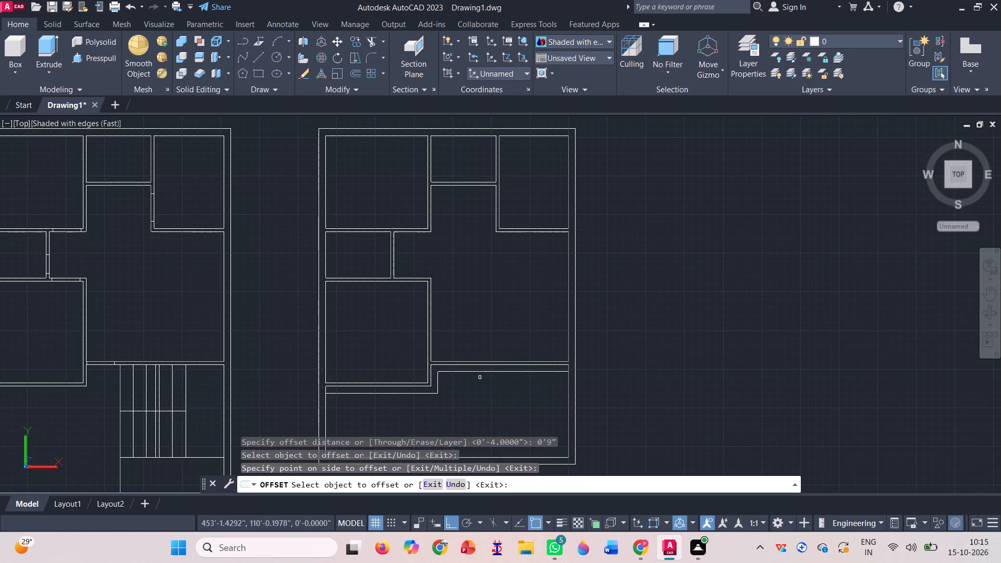
Move both stepped lines north so the upper one's west end meets the square room's inner southwest corner.
left_click(340, 43)
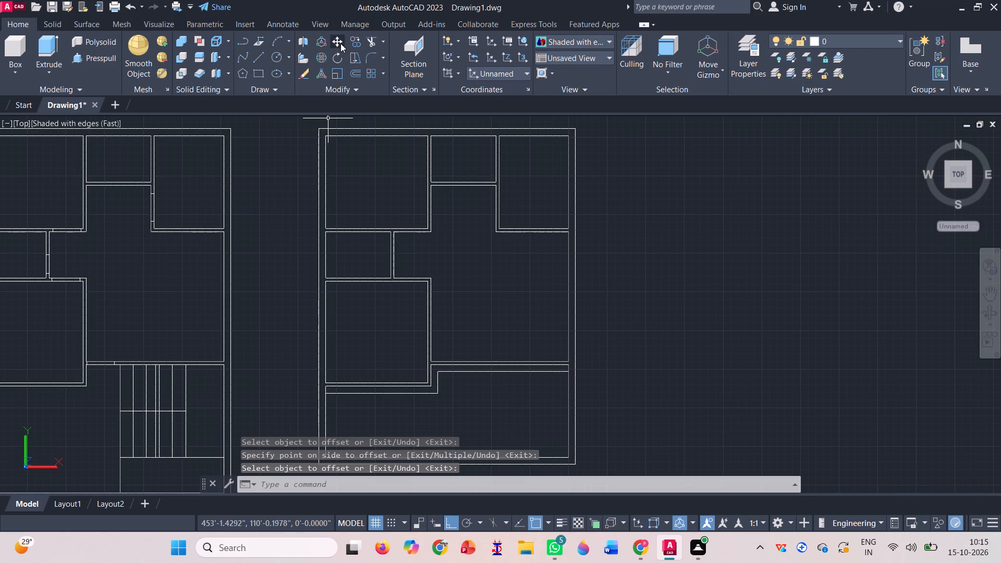
scroll(410, 356, "up", 3)
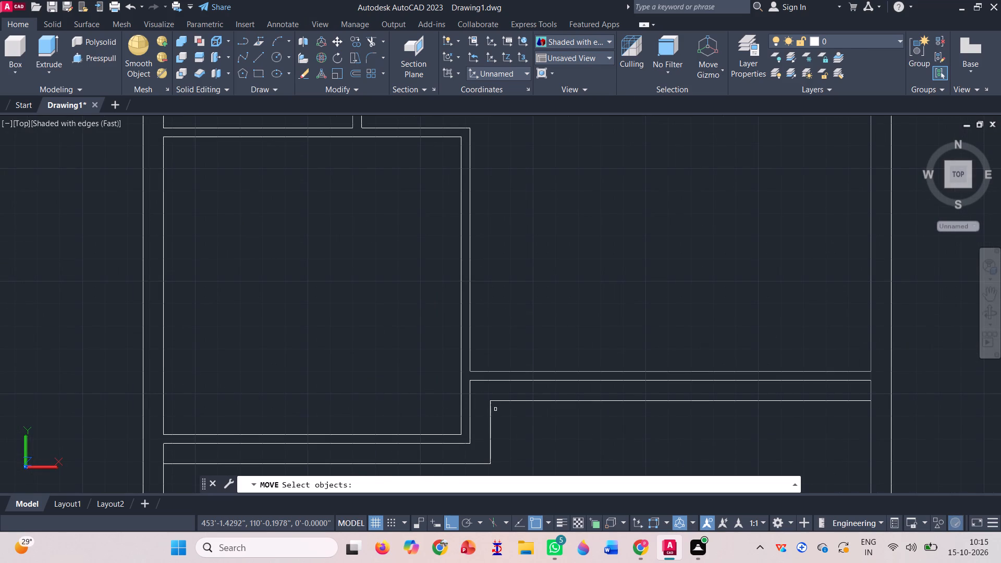
left_click(501, 417)
left_click(472, 380)
scroll(446, 327, "down", 2)
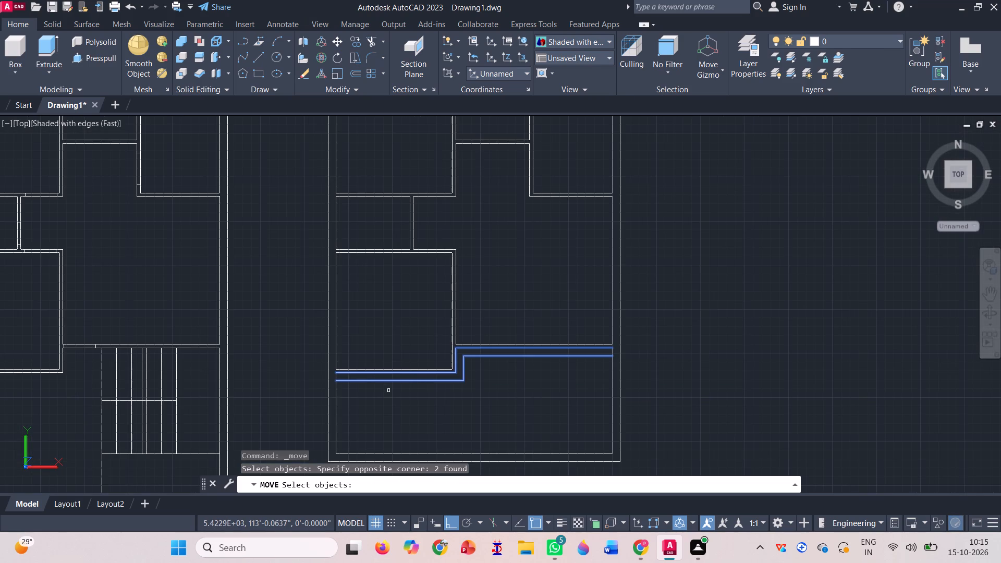
key("space")
scroll(309, 365, "up", 3)
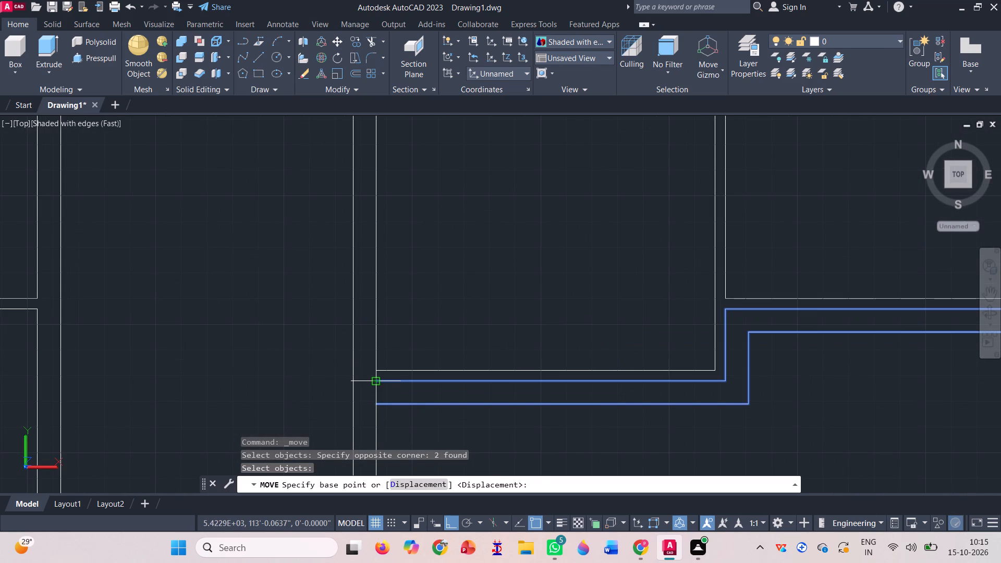
left_click(376, 383)
left_click(379, 373)
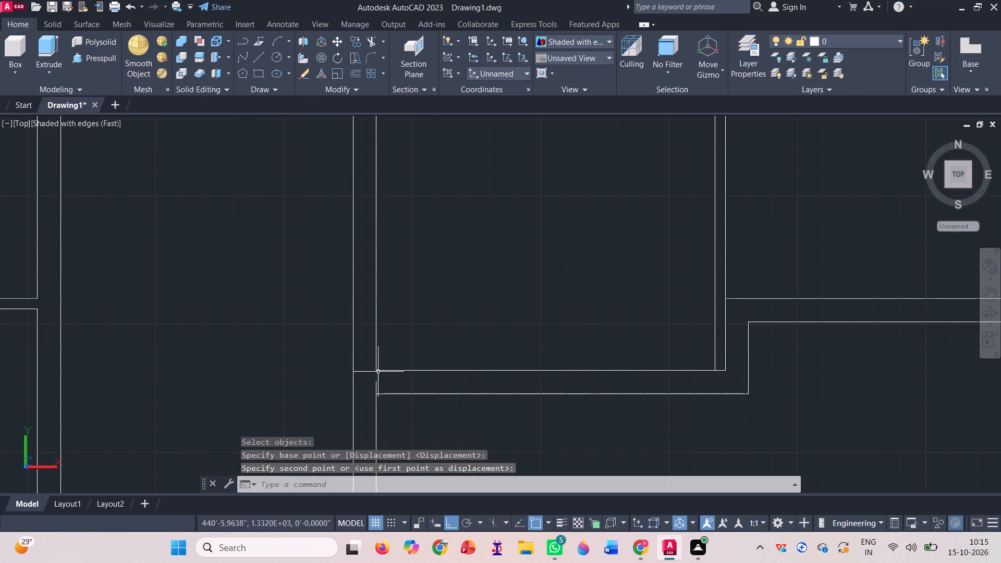
scroll(360, 353, "down", 2)
key("space")
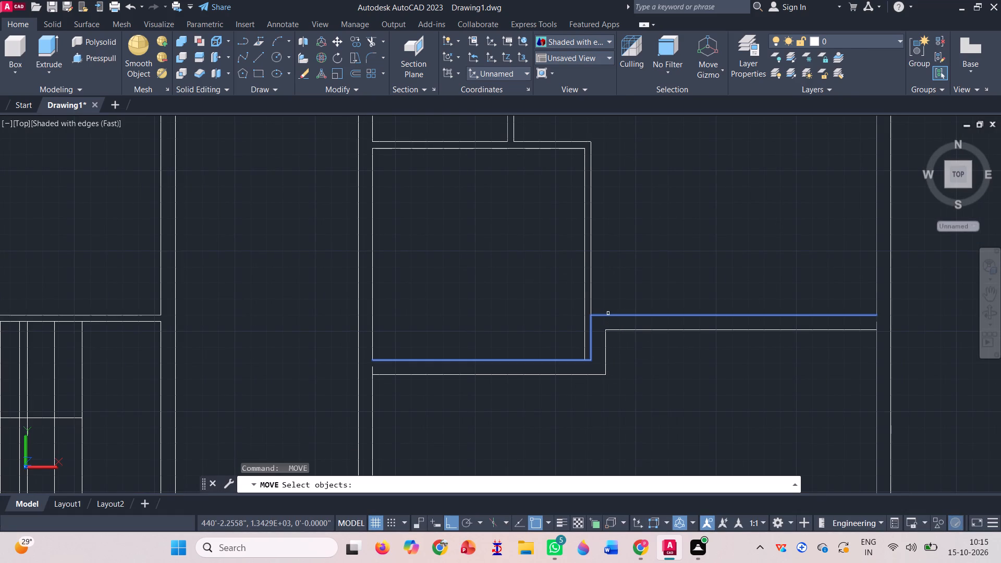
key("Escape")
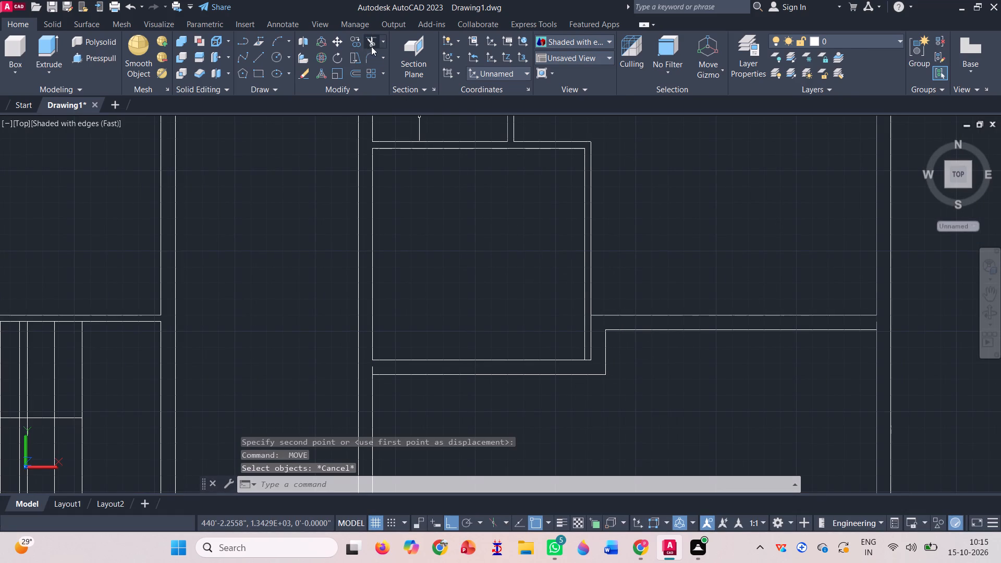
Erase the upper stepped polyline together with the partition line it overlaps east of the square room.
left_click(364, 40)
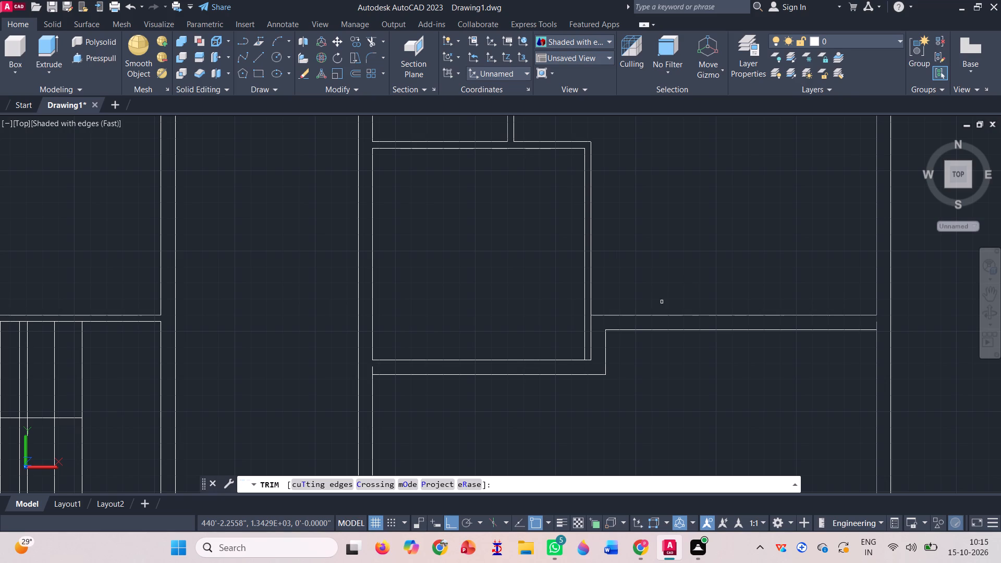
key("Escape")
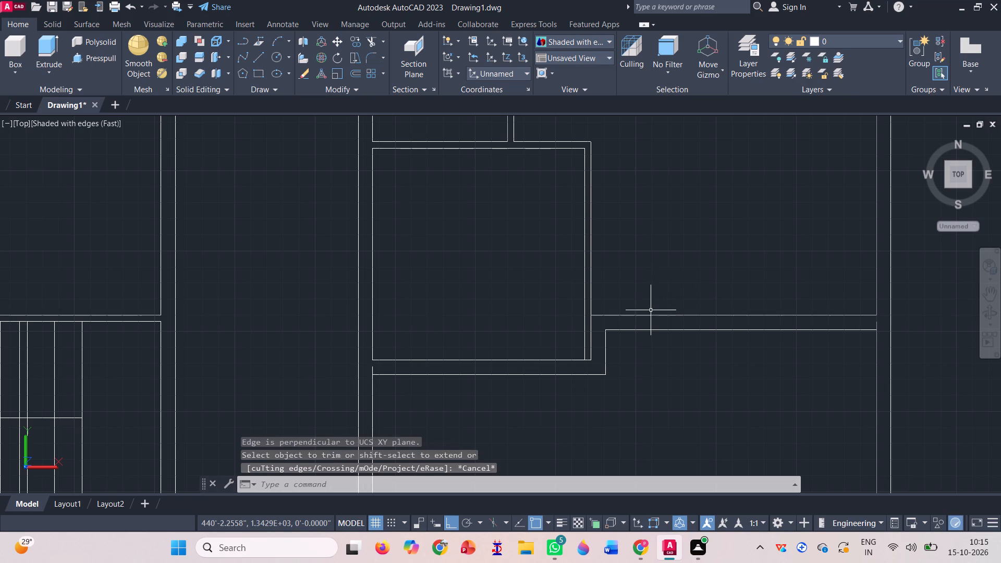
left_click(651, 319)
left_click(645, 301)
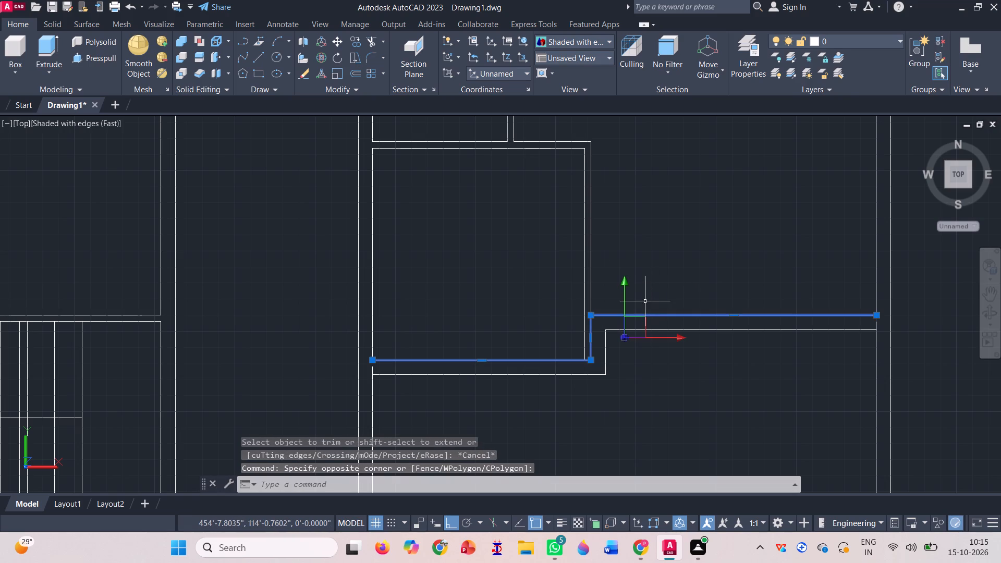
key("Delete")
Trim the short leftover ends of the west and east inner wall lines just above the remaining stepped line.
left_click(366, 40)
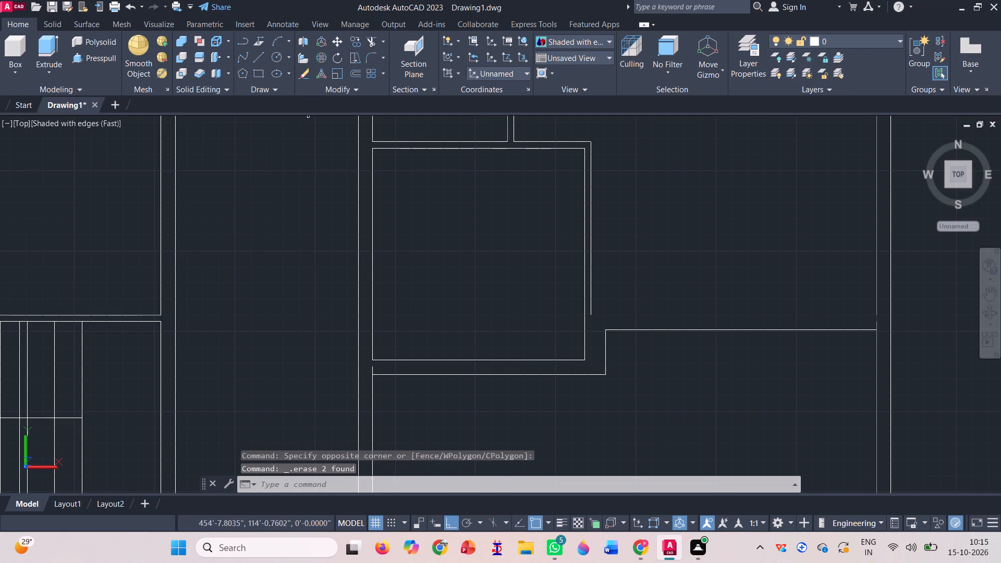
scroll(376, 369, "up", 2)
left_click(376, 369)
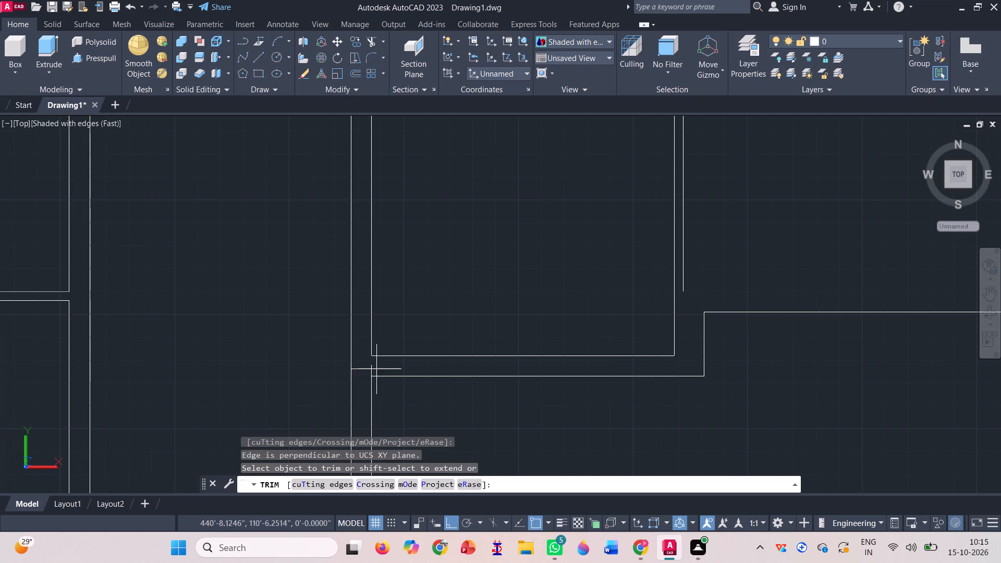
left_click(367, 369)
left_click(370, 371)
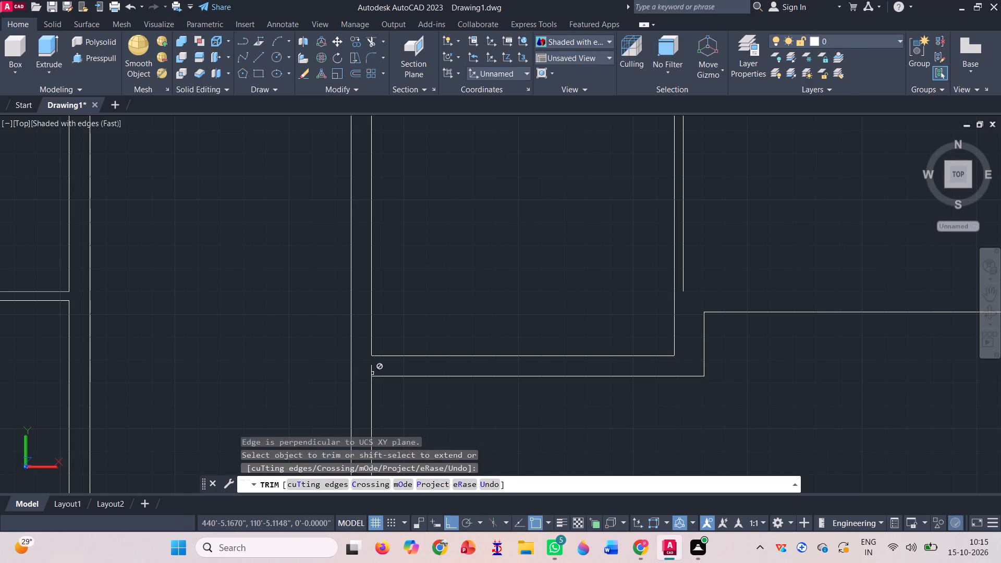
left_click(373, 373)
left_click(370, 371)
left_click(372, 371)
double_click(371, 371)
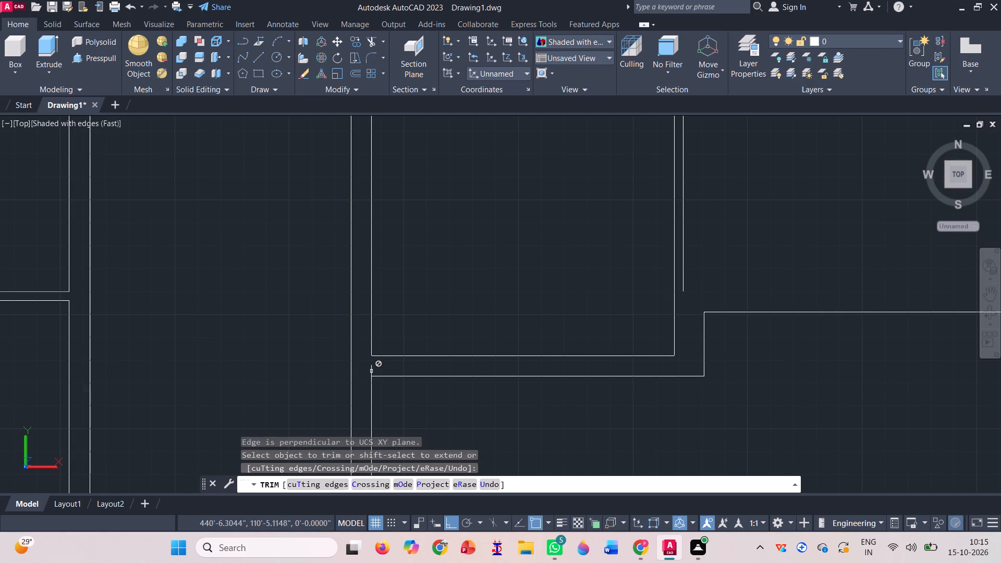
scroll(371, 371, "down", 2)
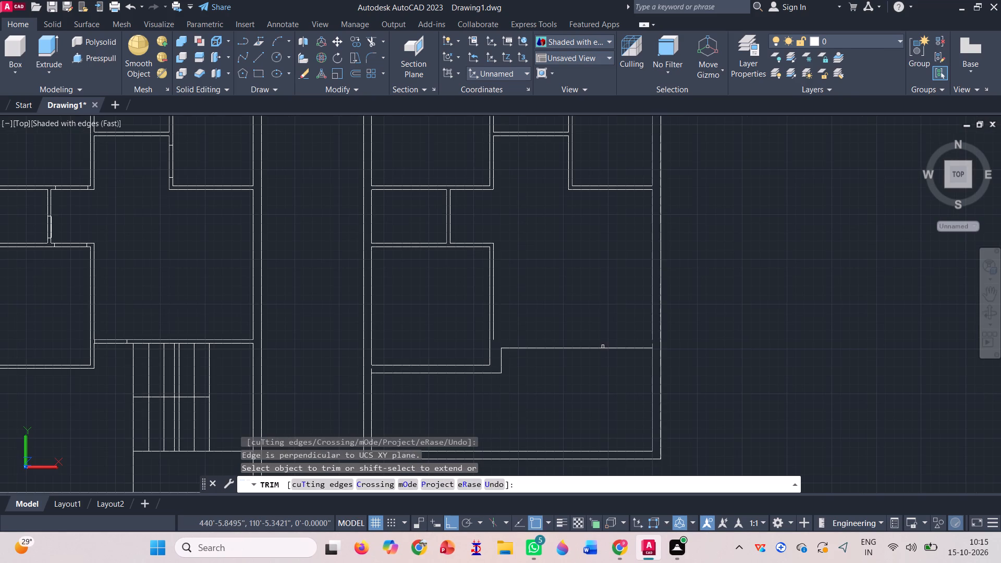
scroll(604, 346, "up", 2)
scroll(703, 344, "up", 3)
left_click(709, 347)
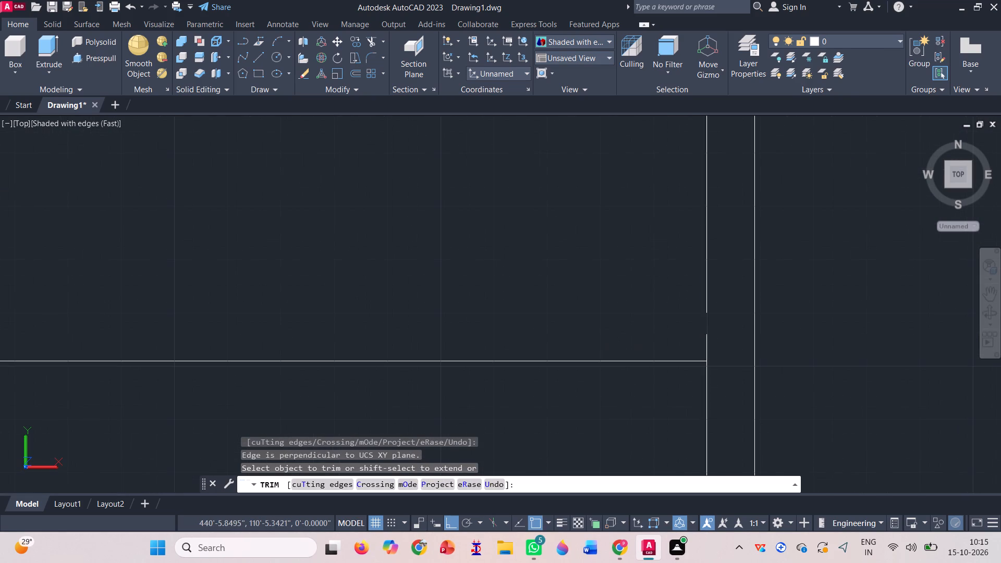
scroll(700, 340, "down", 3)
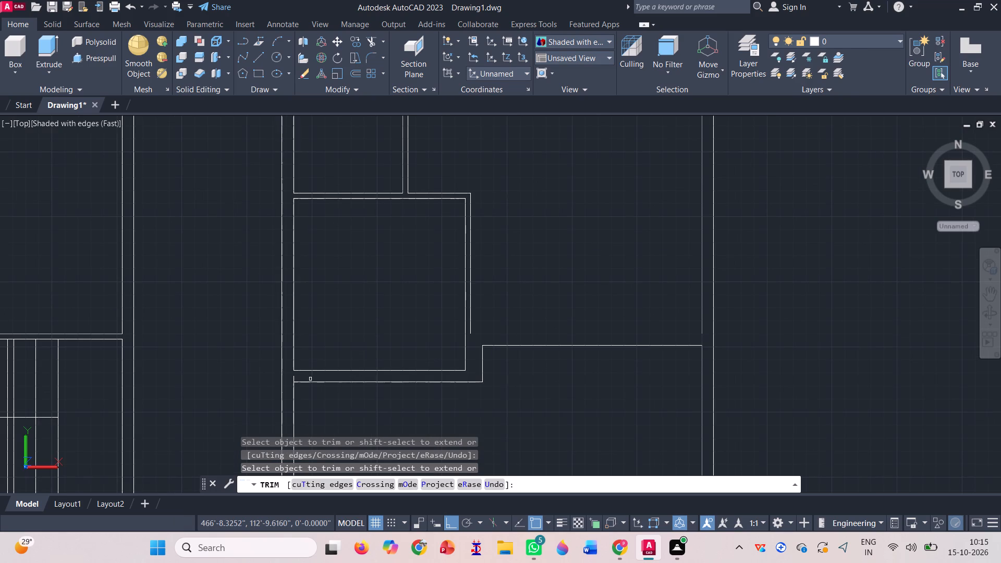
scroll(293, 378, "up", 3)
left_click(294, 380)
scroll(294, 380, "down", 3)
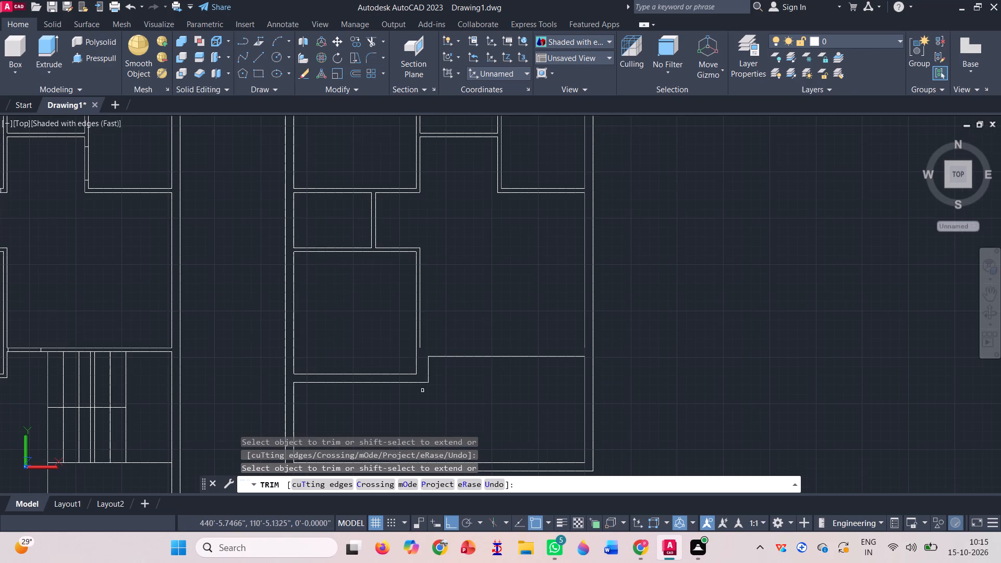
key("Escape")
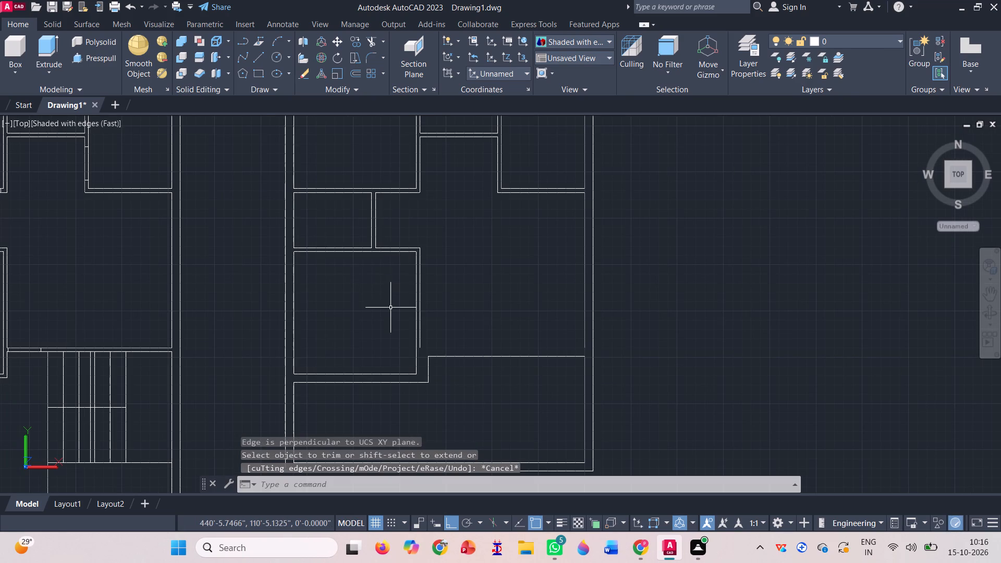
Draw a horizontal line from the lower end of the square room's east outer line to the east inner wall's open end.
left_click(257, 59)
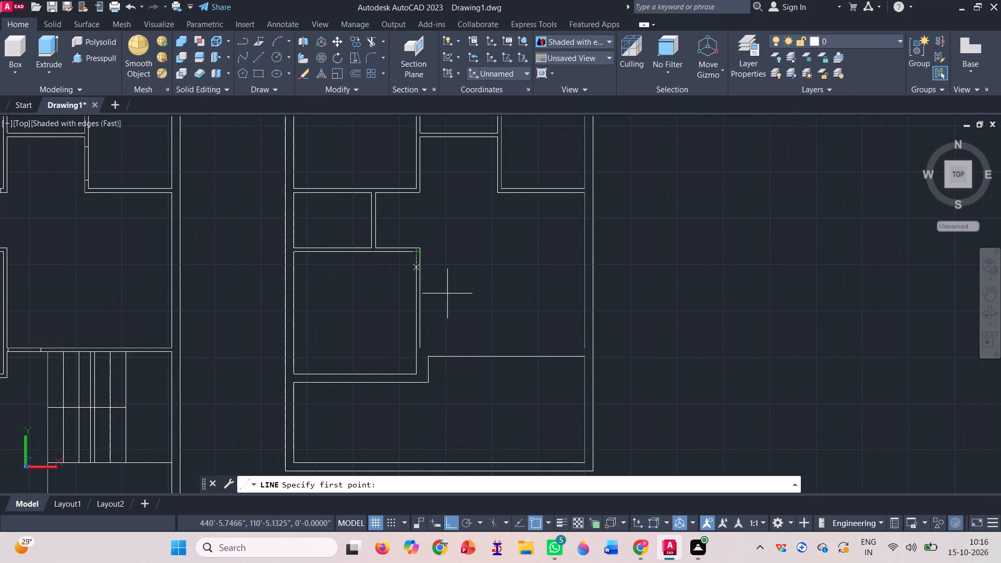
scroll(432, 345, "up", 2)
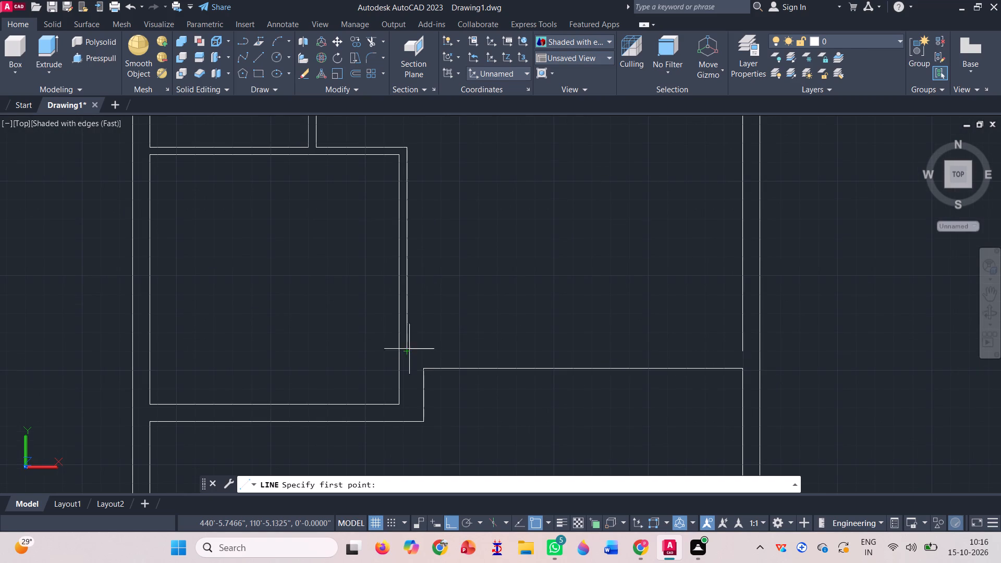
left_click(408, 349)
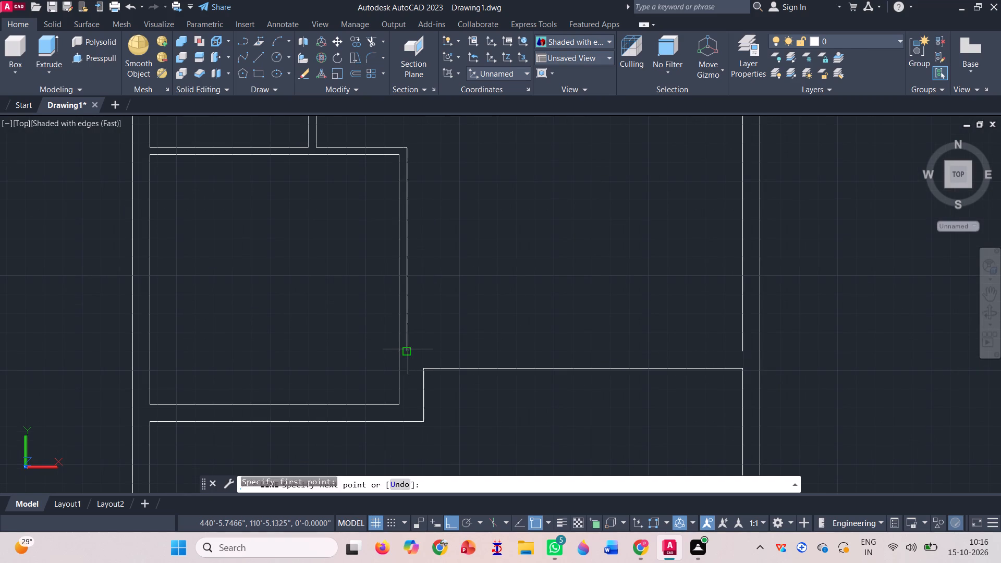
scroll(302, 350, "down", 1)
scroll(583, 340, "up", 2)
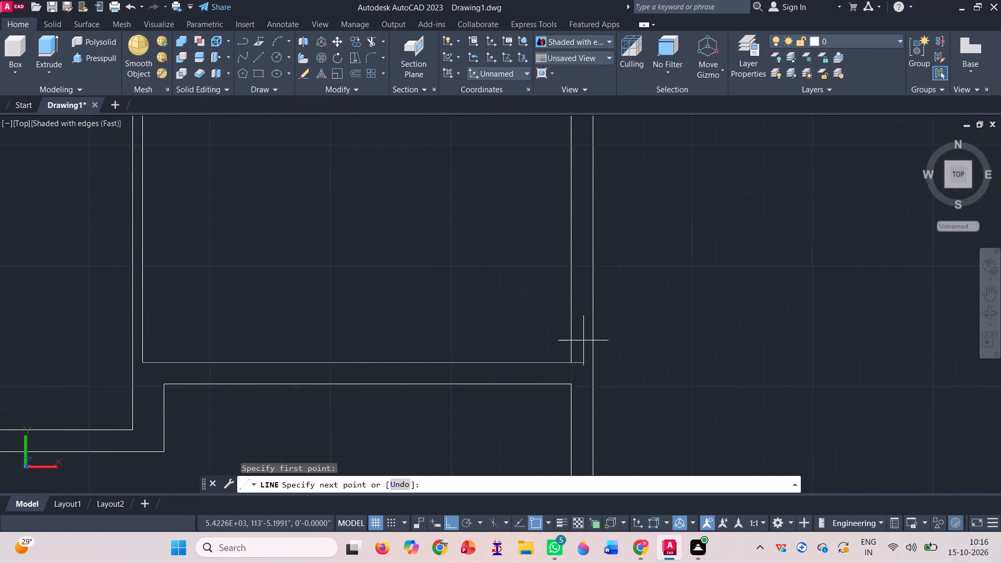
left_click(570, 365)
key("space")
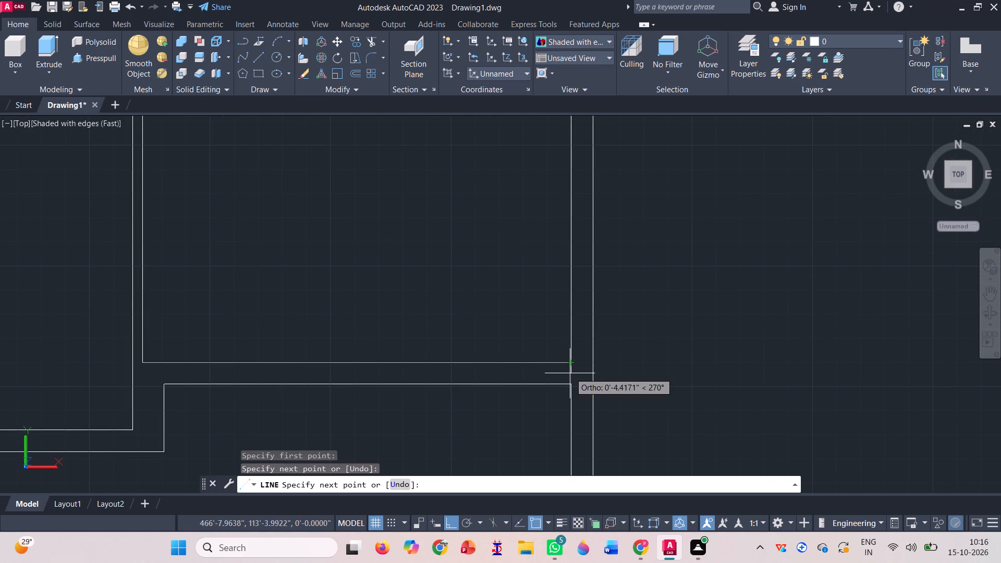
scroll(538, 305, "down", 4)
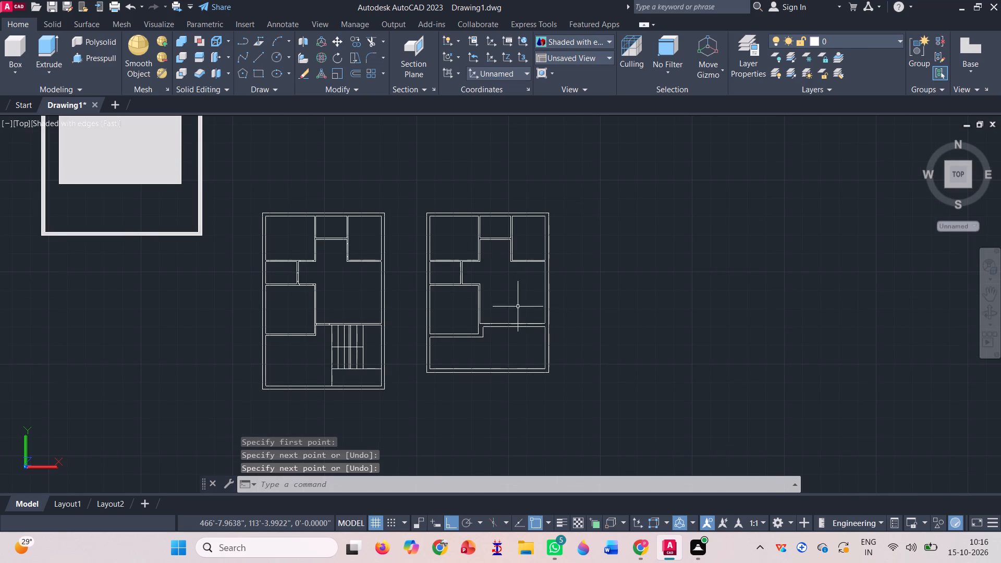
Draw a 3' by 0'4" door-opening rectangle from four lines in the empty space east of the second floor plan.
scroll(499, 310, "up", 1)
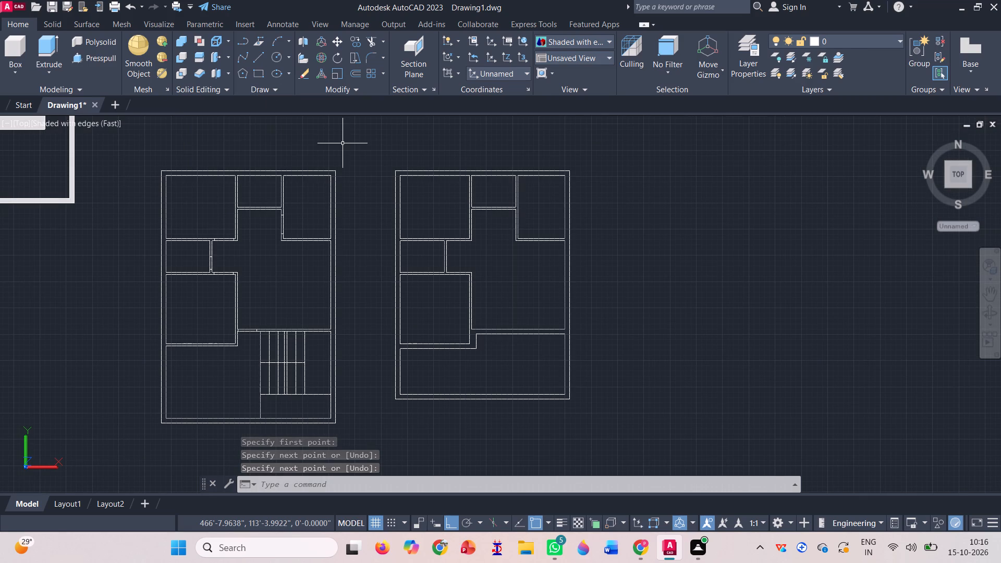
key("d")
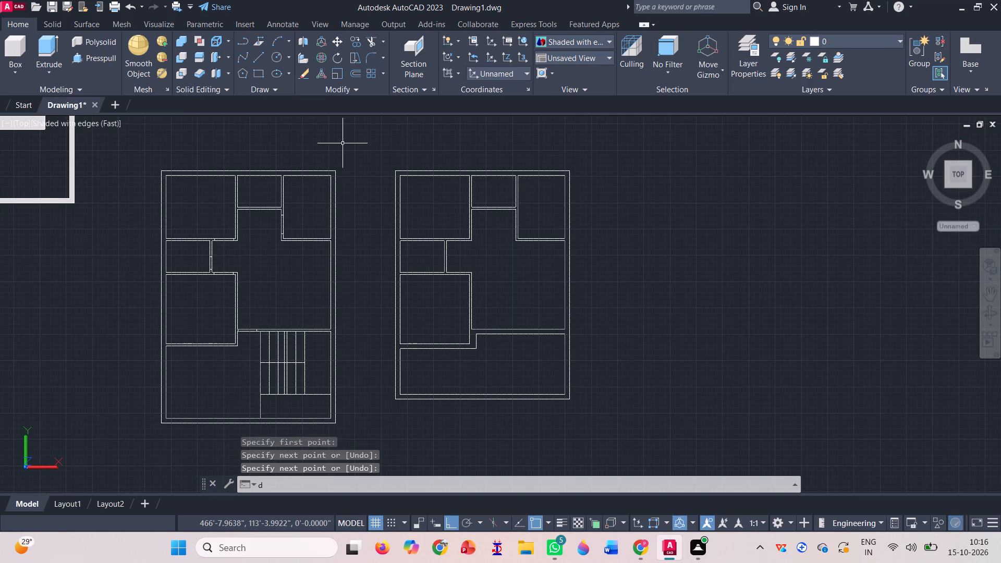
key("BackSpace")
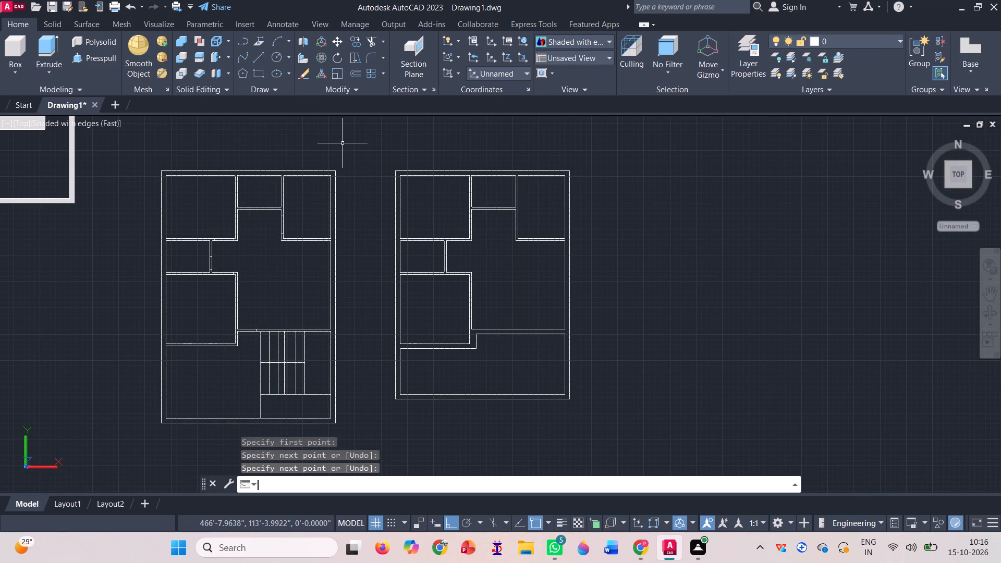
key("l")
key("Return")
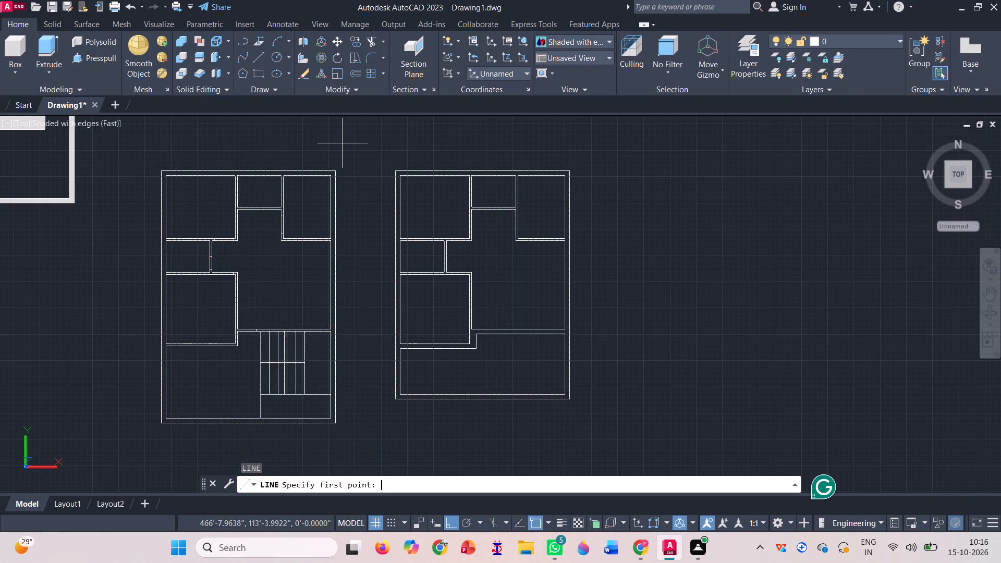
left_click(629, 245)
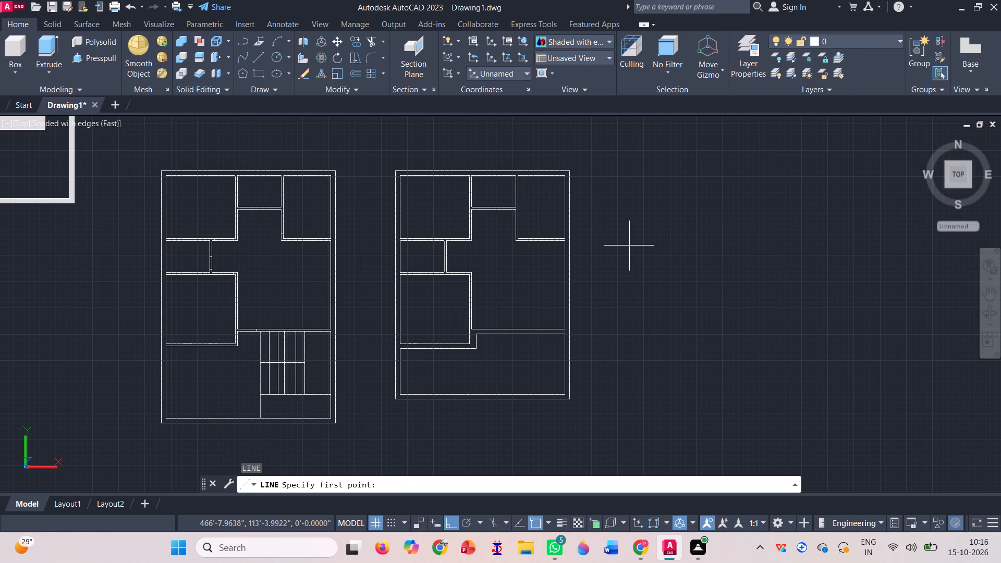
type("3'")
key("Return")
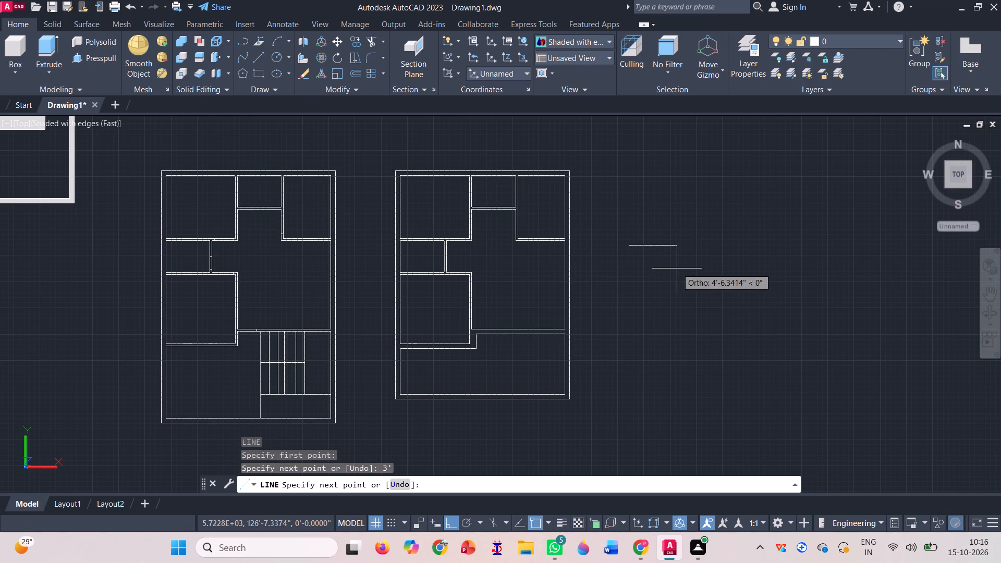
type("0'4\"")
key("Return")
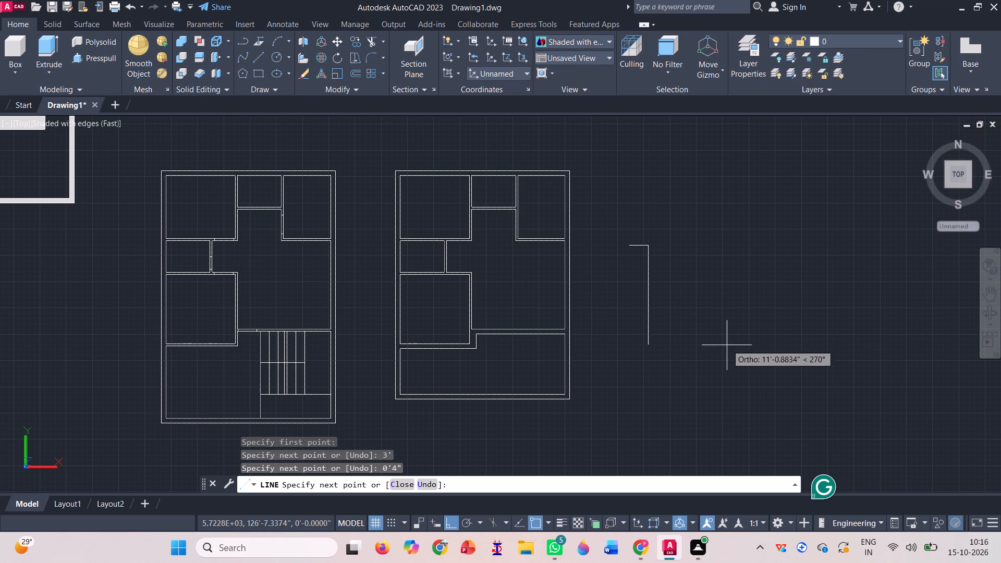
type("3'")
key("Return")
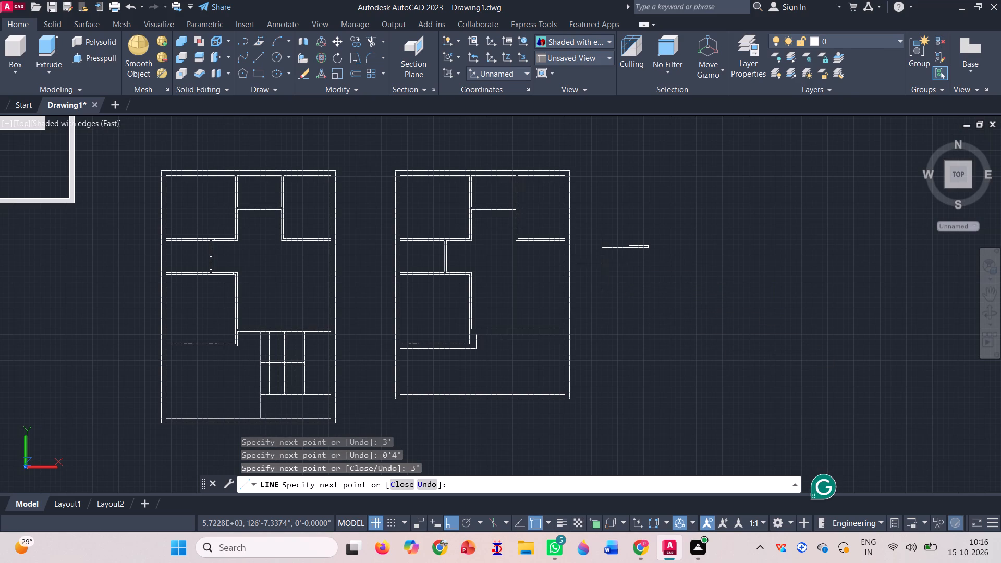
type("0'4\"")
key("Return")
key("Return")
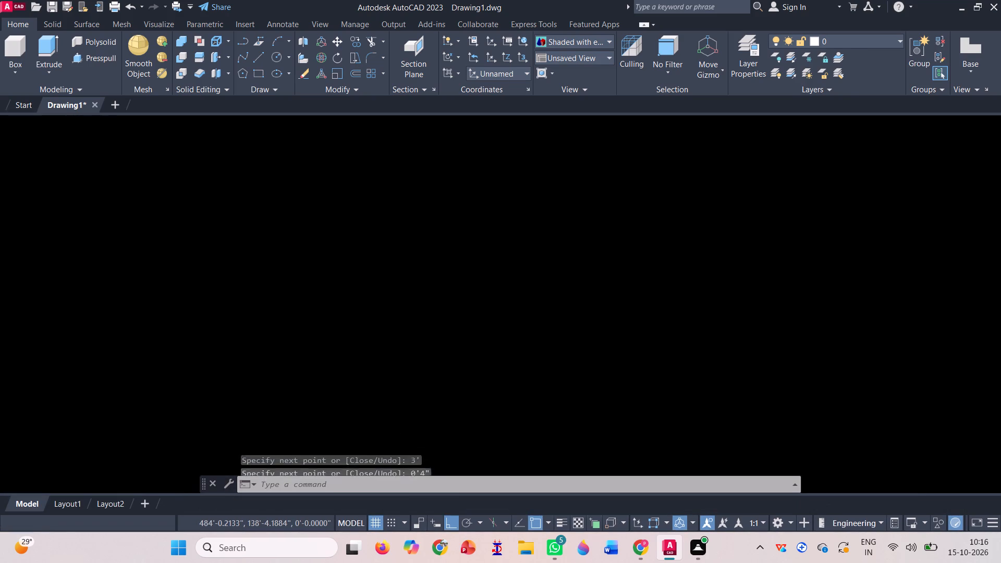
Join the four lines of the 3' by 0'4" rectangle into one polyline.
left_click(678, 277)
left_click(606, 218)
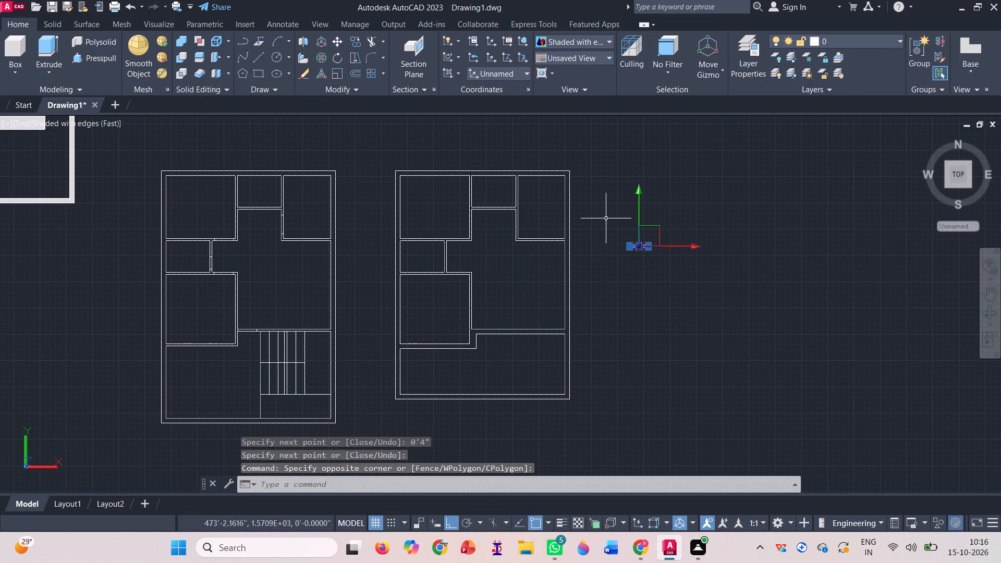
key("j")
key("Return")
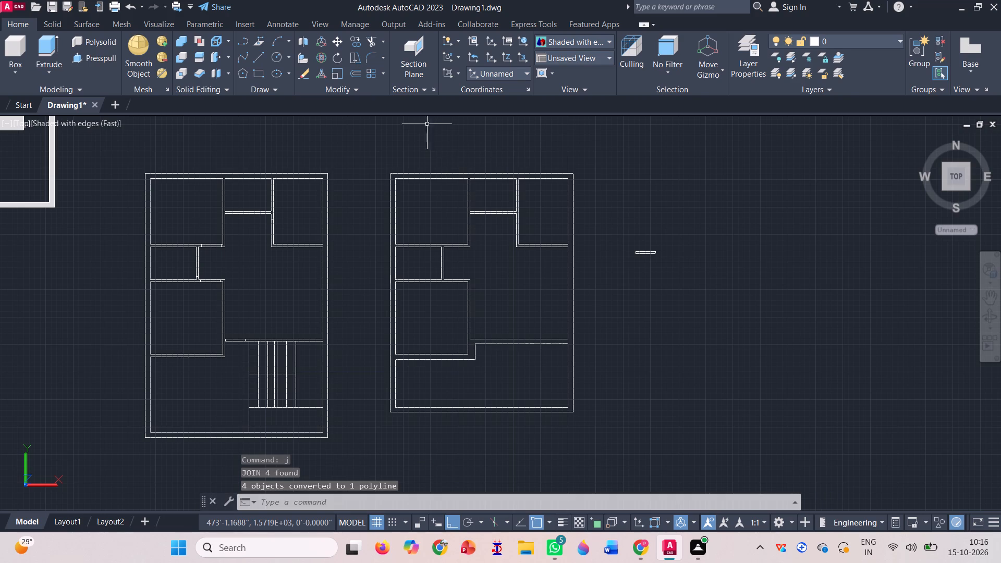
Copy the 3' rectangle into the northwest room's south partition and the square room's north partition, just east of the small west room.
left_click(351, 43)
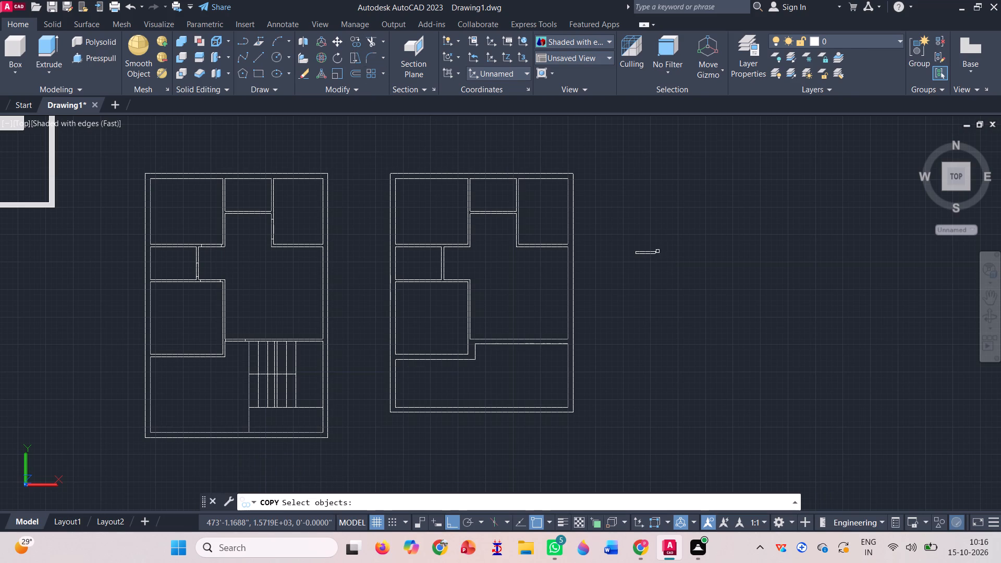
left_click(655, 256)
left_click(643, 246)
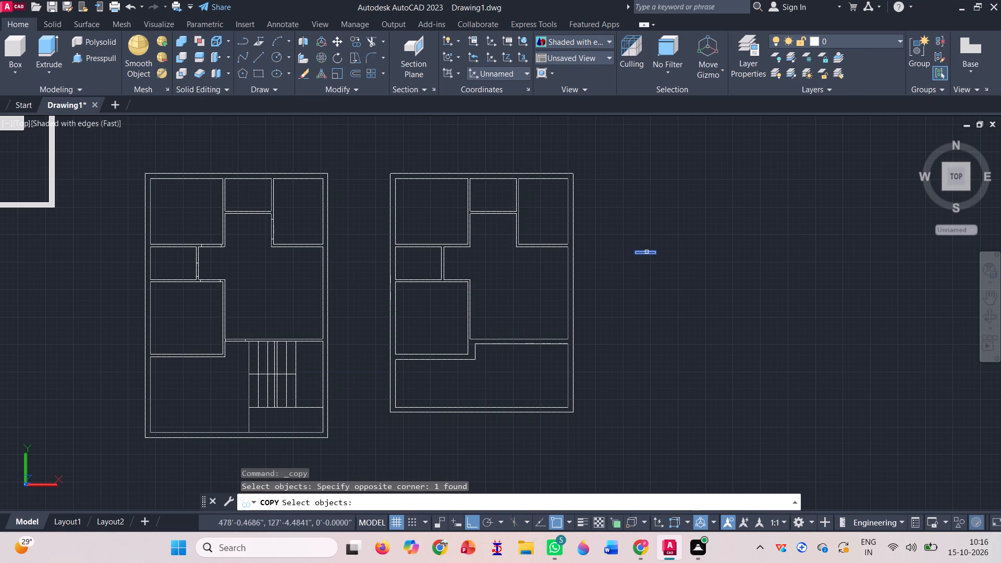
key("space")
scroll(649, 250, "up", 6)
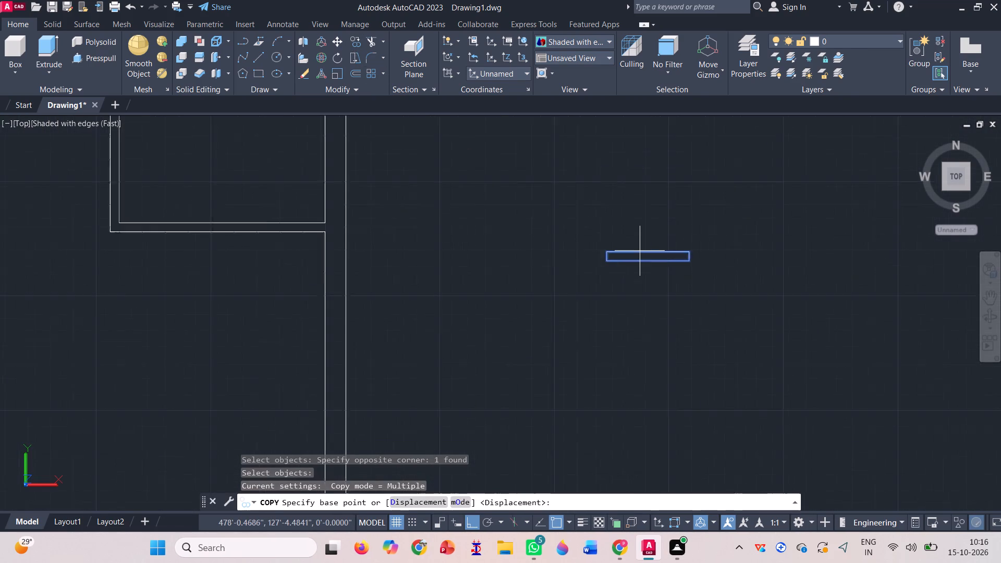
left_click(593, 252)
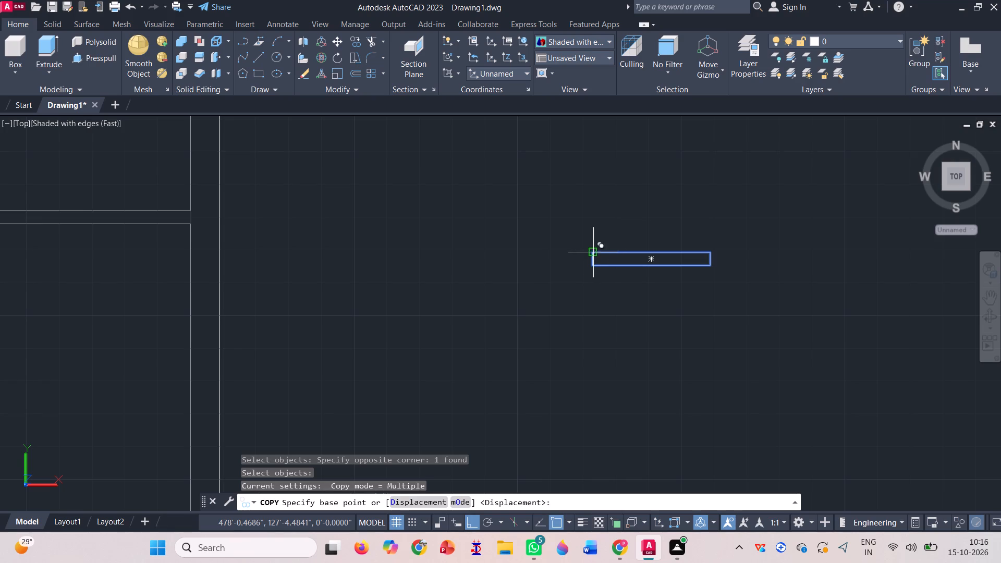
scroll(764, 217, "down", 2)
scroll(685, 253, "down", 2)
key("F8")
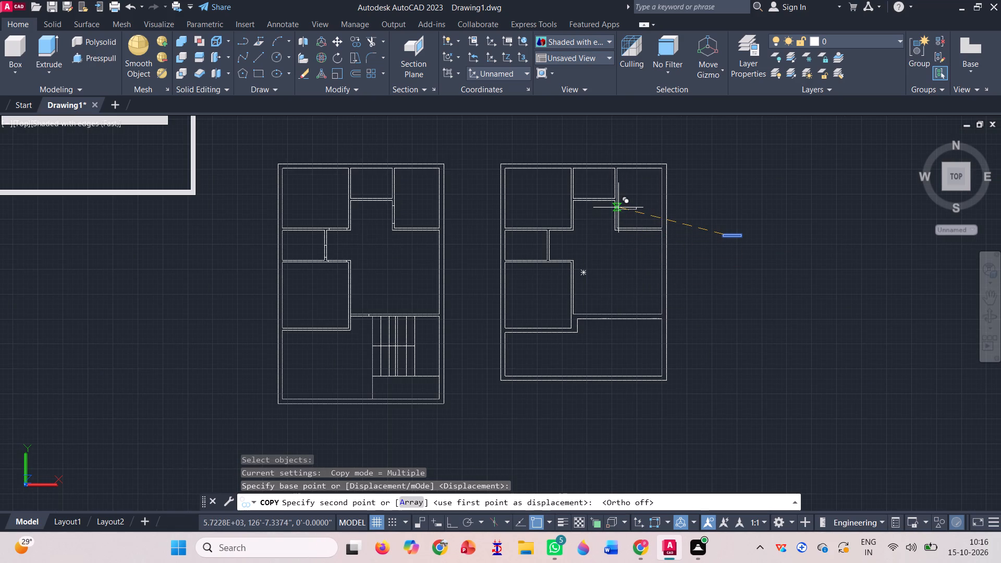
scroll(555, 232, "up", 2)
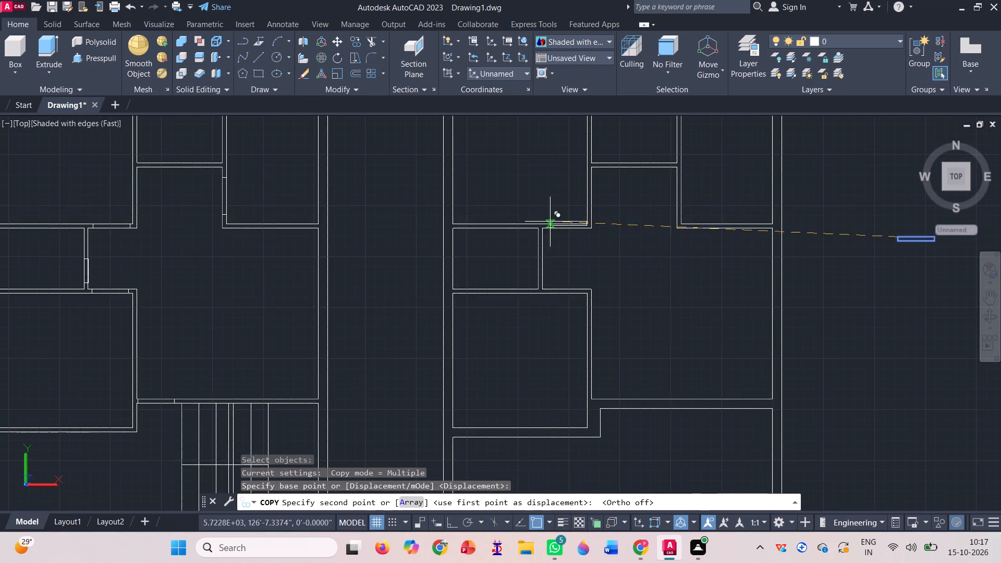
scroll(550, 220, "up", 3)
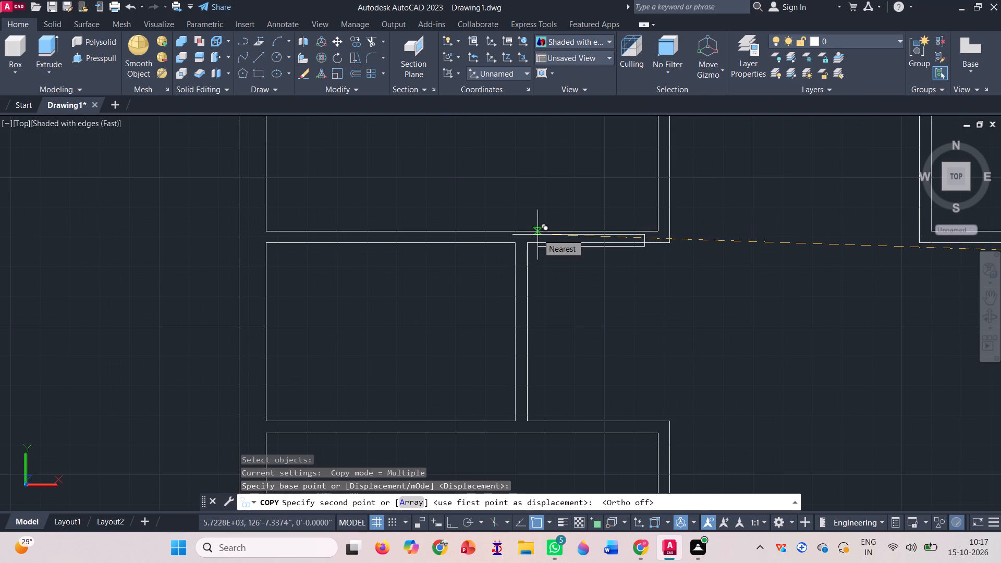
left_click(535, 228)
scroll(523, 190, "down", 2)
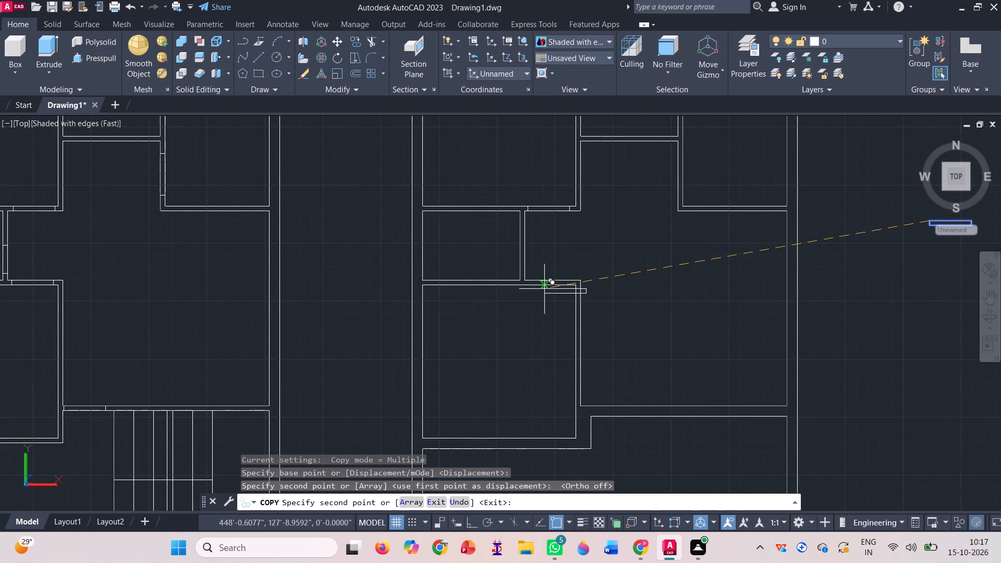
scroll(540, 284, "up", 3)
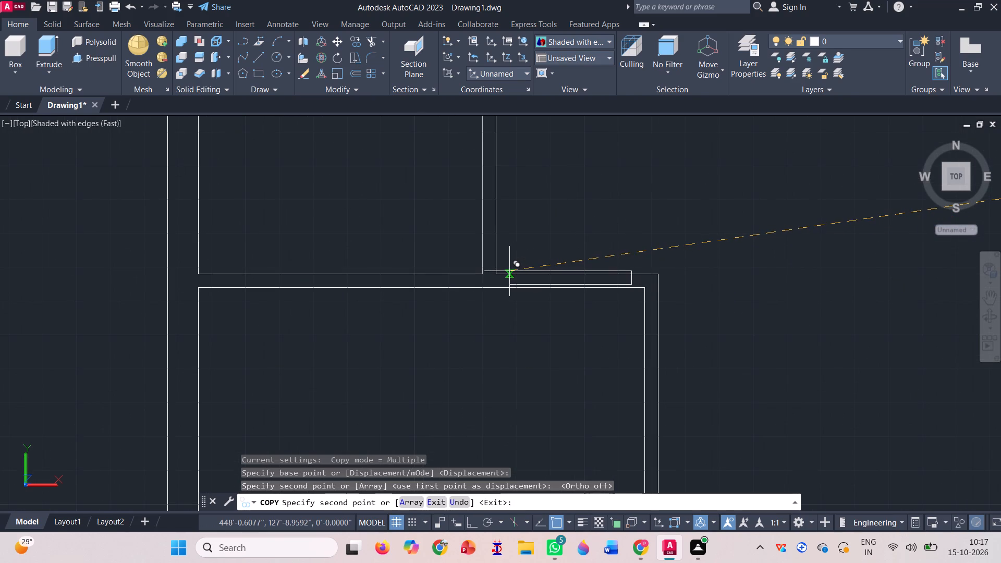
left_click(507, 274)
Place another copy of the 3' rectangle on the central hall's south wall line, near its west end.
scroll(560, 210, "down", 2)
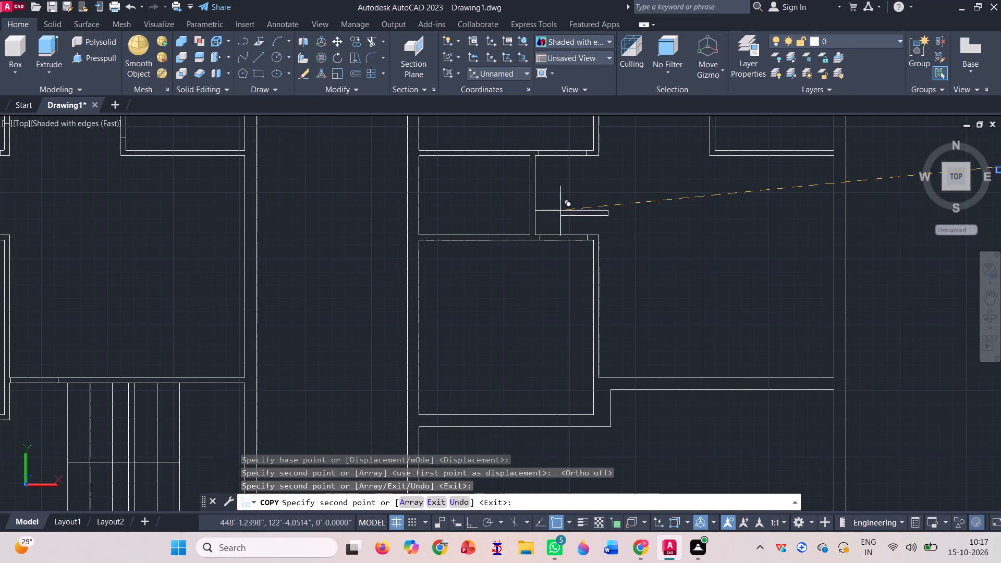
scroll(615, 318, "down", 1)
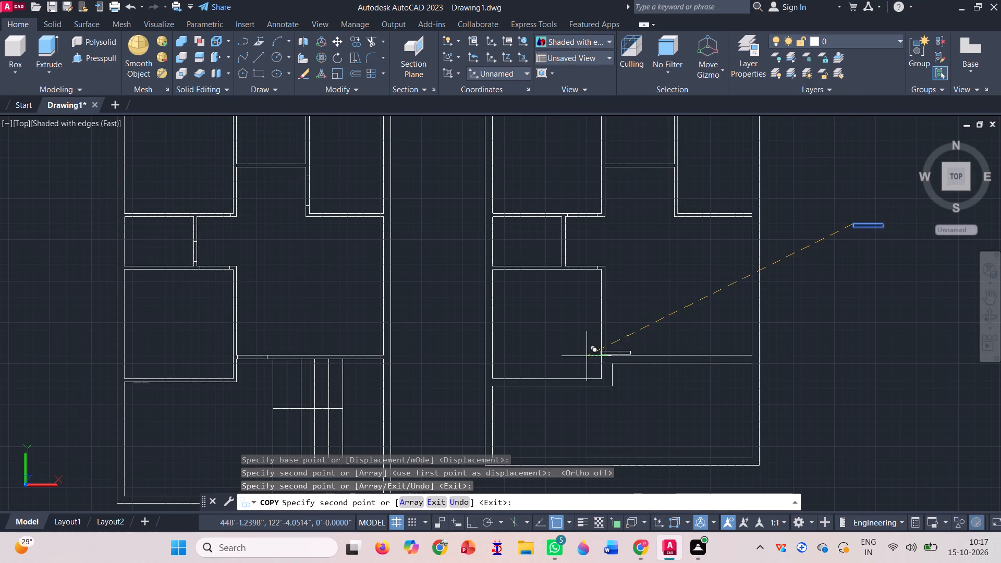
scroll(659, 348, "up", 3)
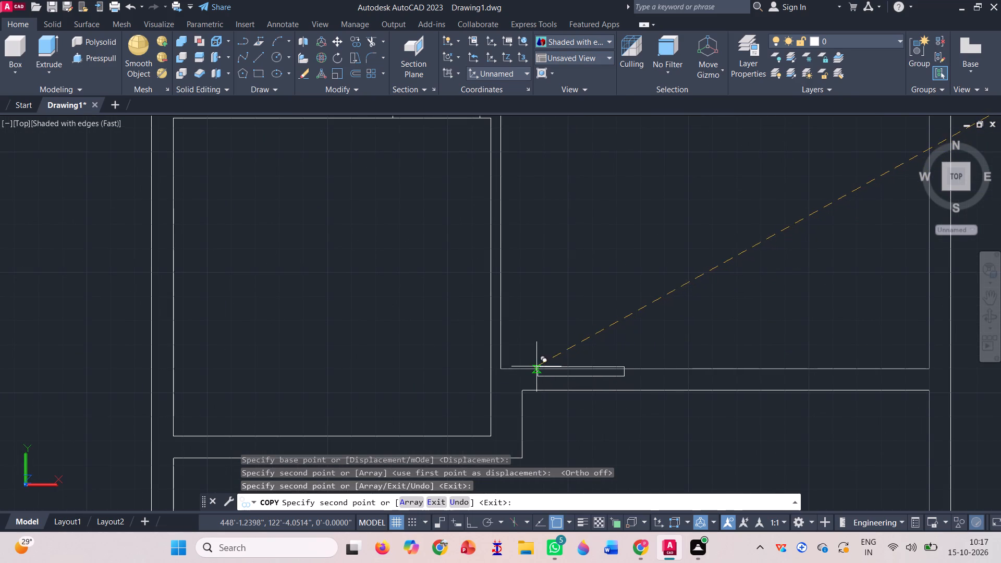
scroll(531, 363, "up", 2)
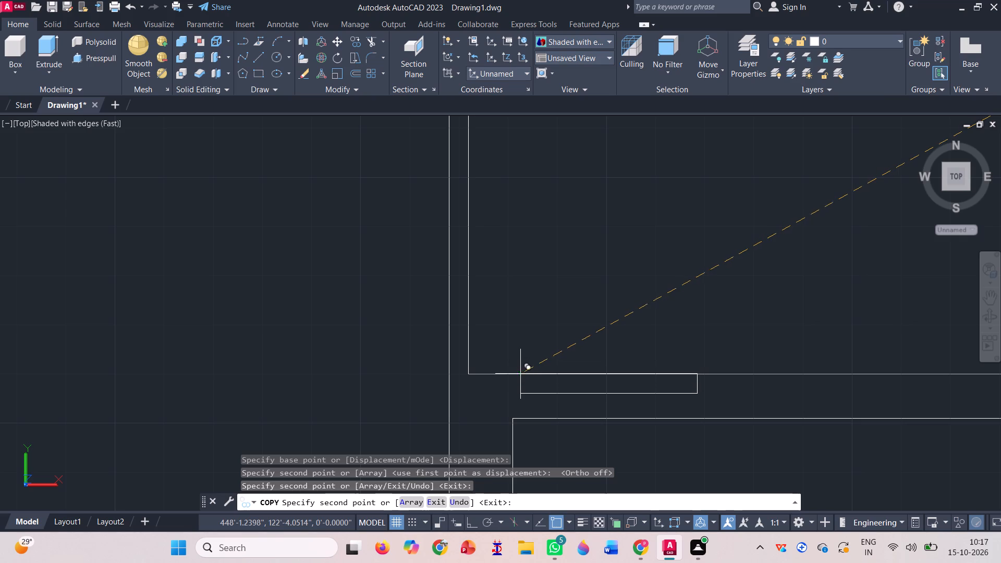
left_click(520, 374)
scroll(517, 387, "down", 4)
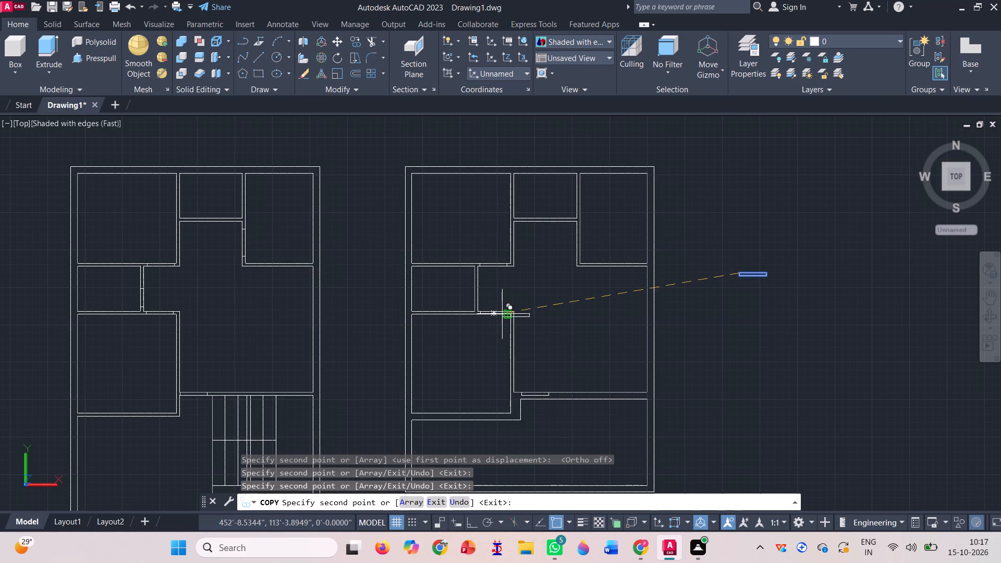
key("Escape")
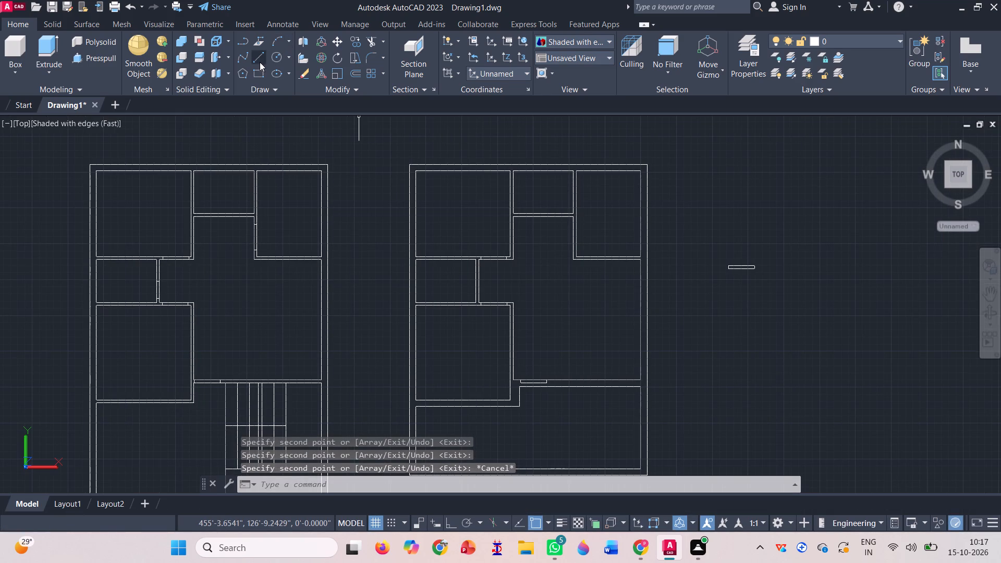
Draw a 2' by 0'4" rectangle from four lines just south of the original 3' rectangle, outside the plan.
left_click(260, 62)
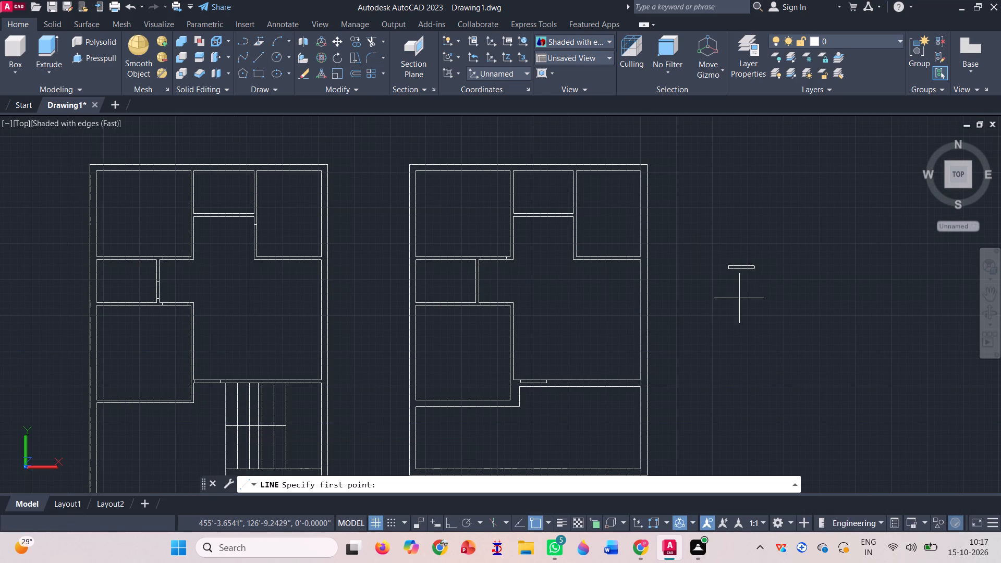
left_click(732, 295)
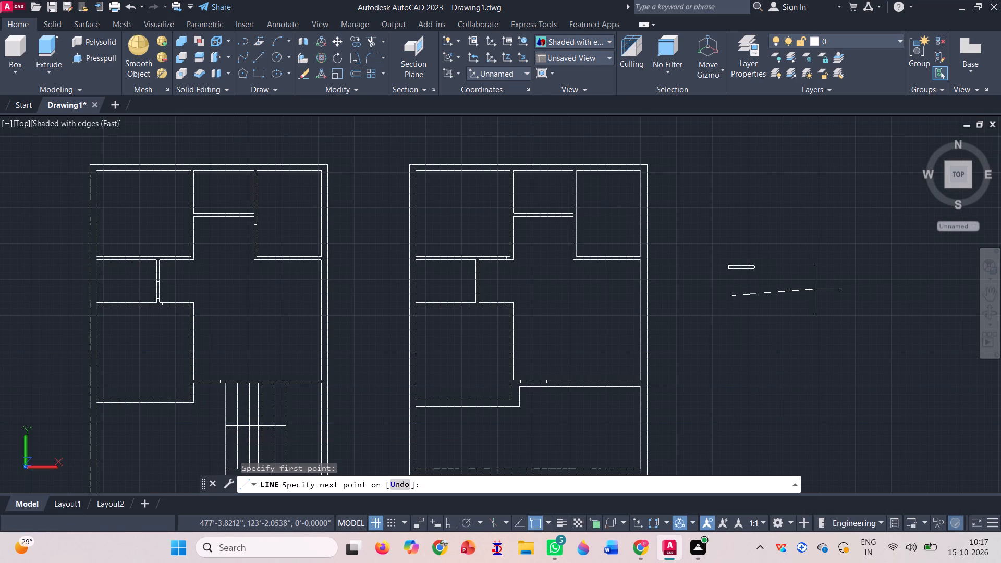
key("F8")
type("2'")
key("Return")
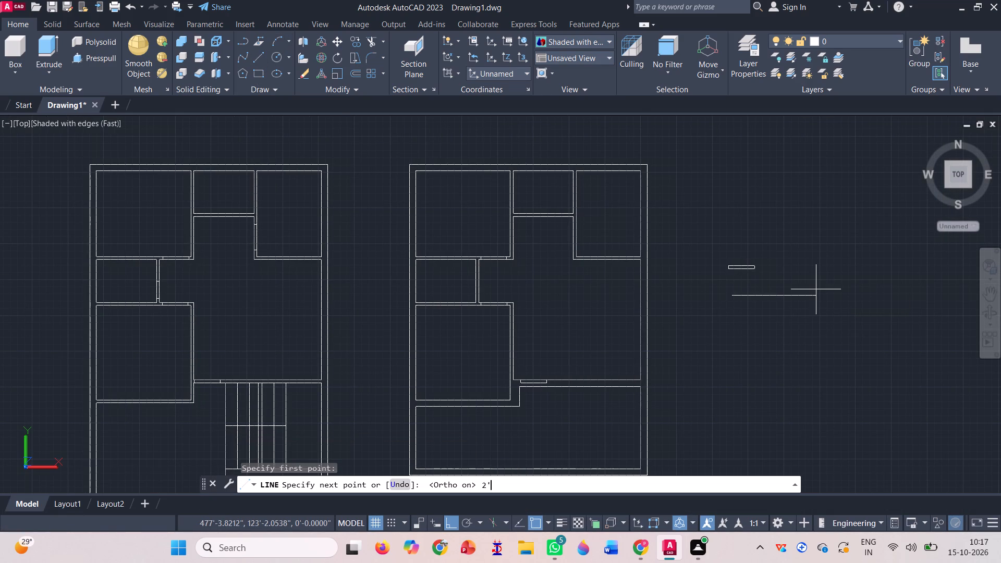
key("0")
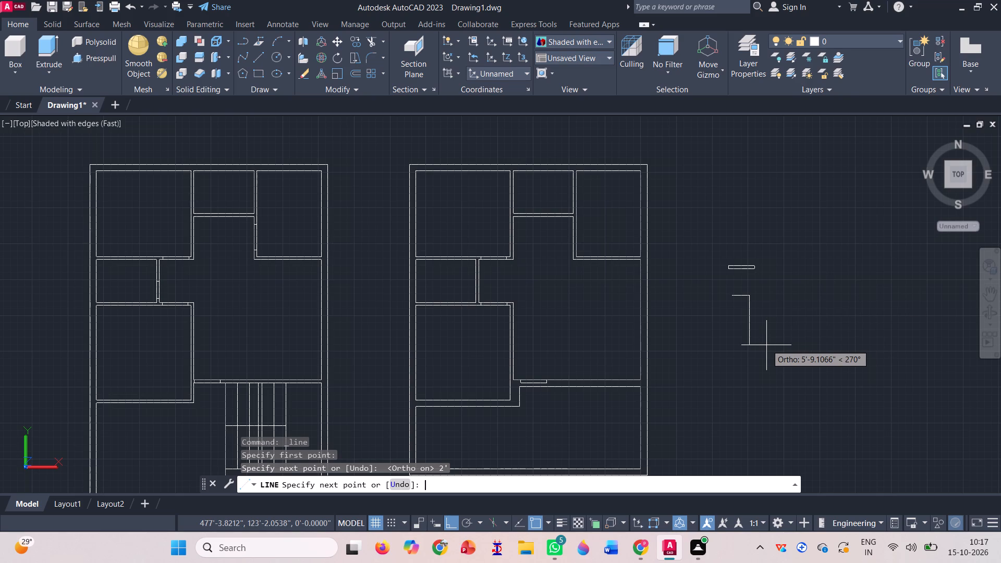
type("'4\"")
key("Return")
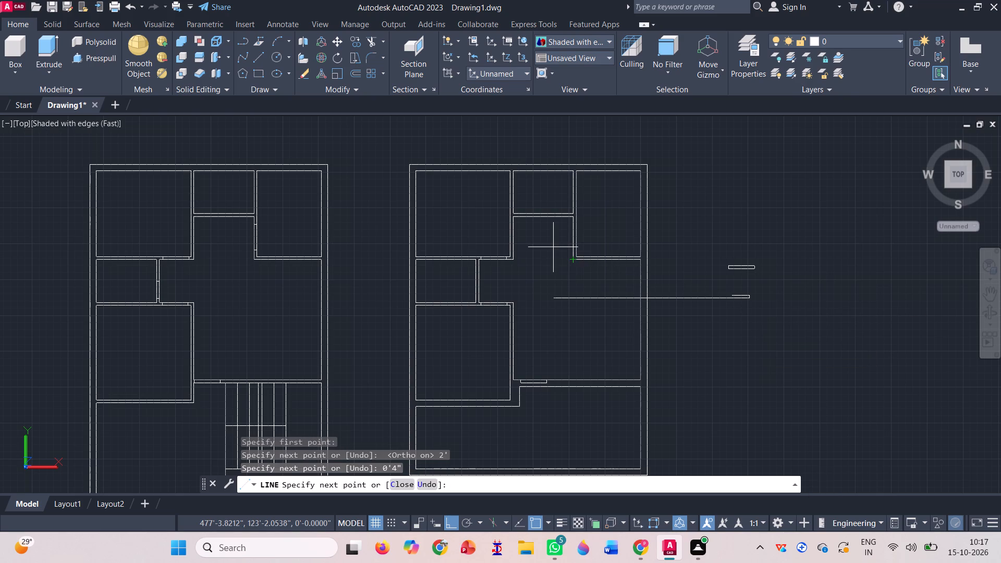
type("2'")
key("Return")
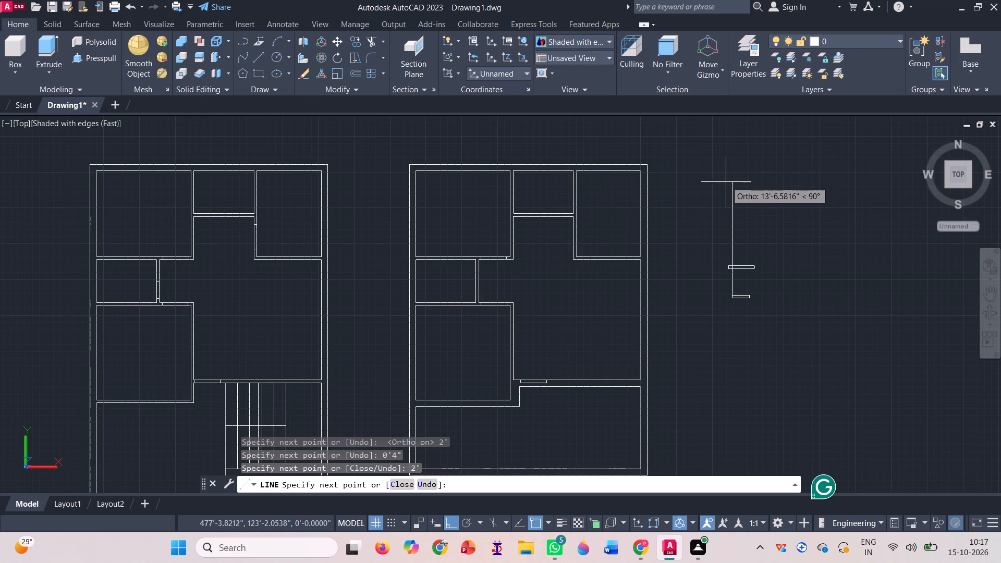
type("0'4\"")
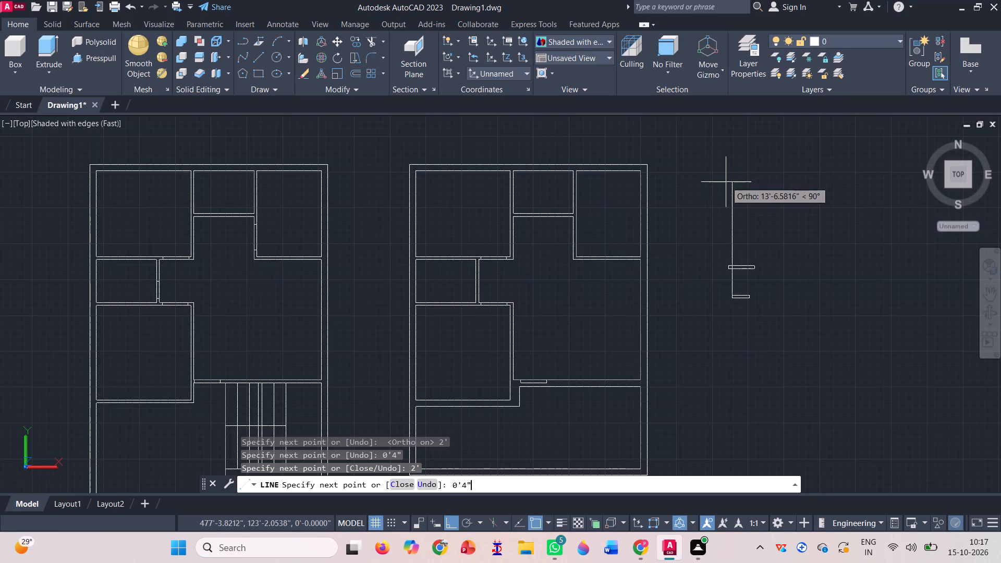
key("Return")
key("Return")
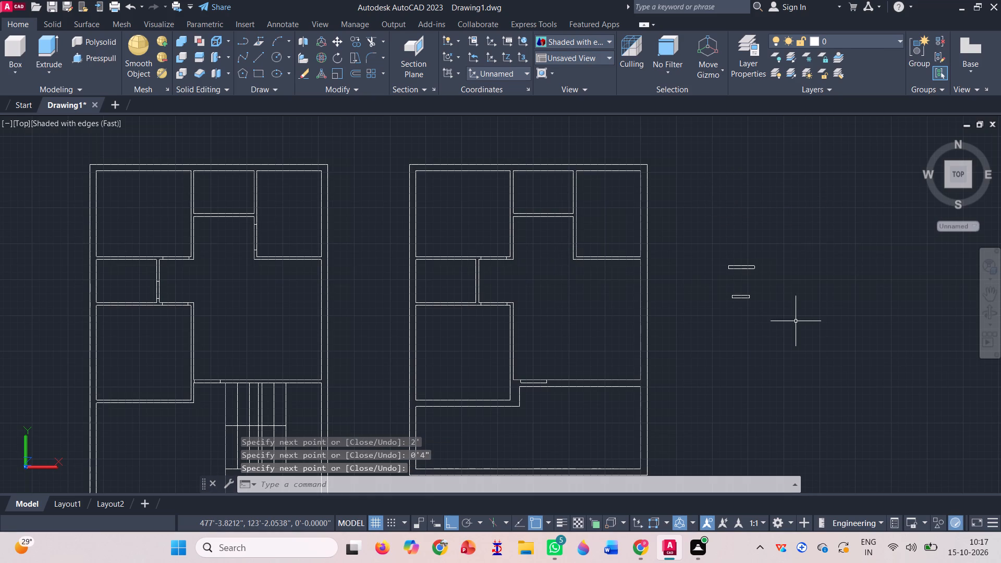
Join the four lines of the 2' by 0'4" rectangle into one polyline.
left_click(778, 340)
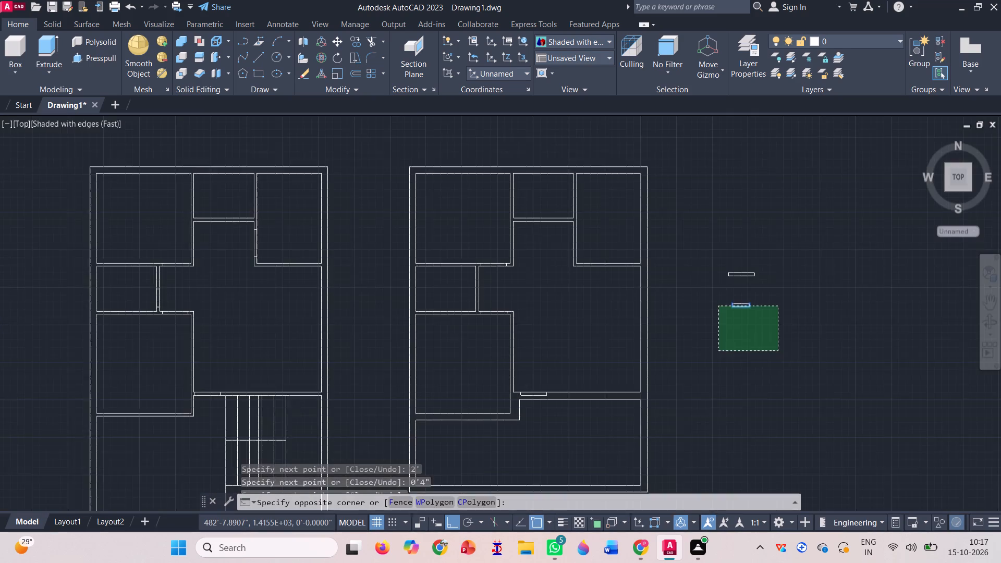
left_click(712, 282)
key("j")
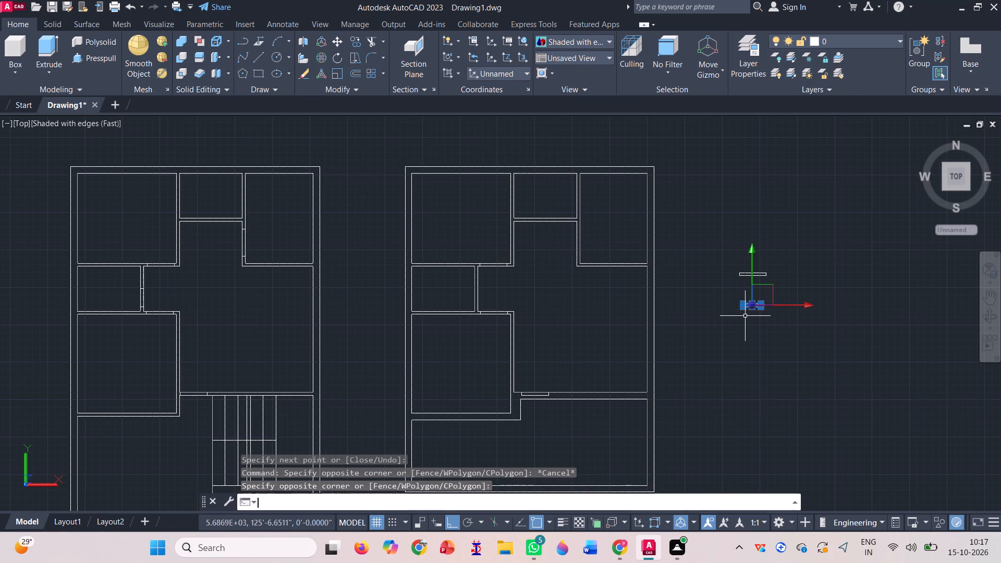
key("Return")
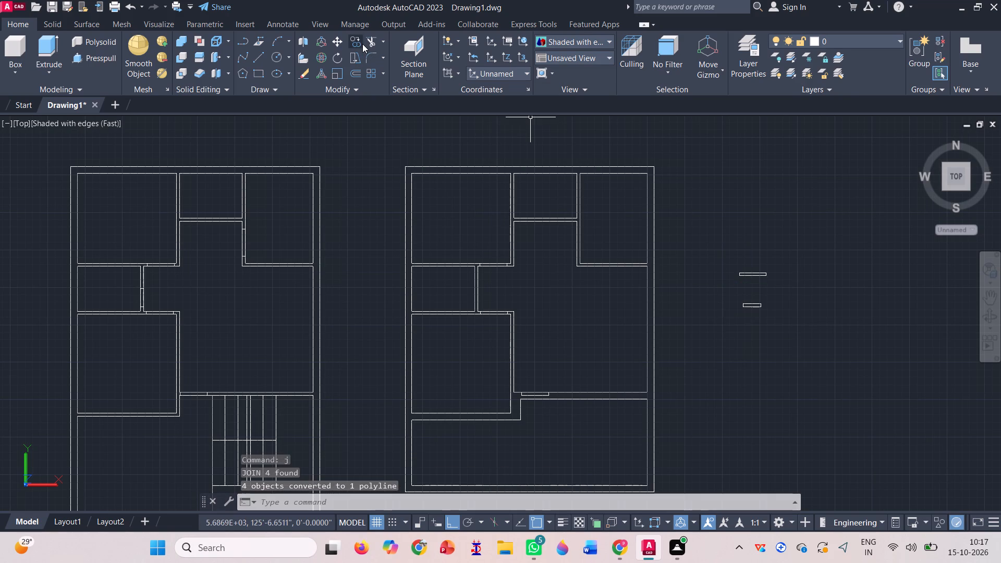
Copy the 2' rectangle into the south partition of the small north-middle room, near its west end.
left_click(362, 42)
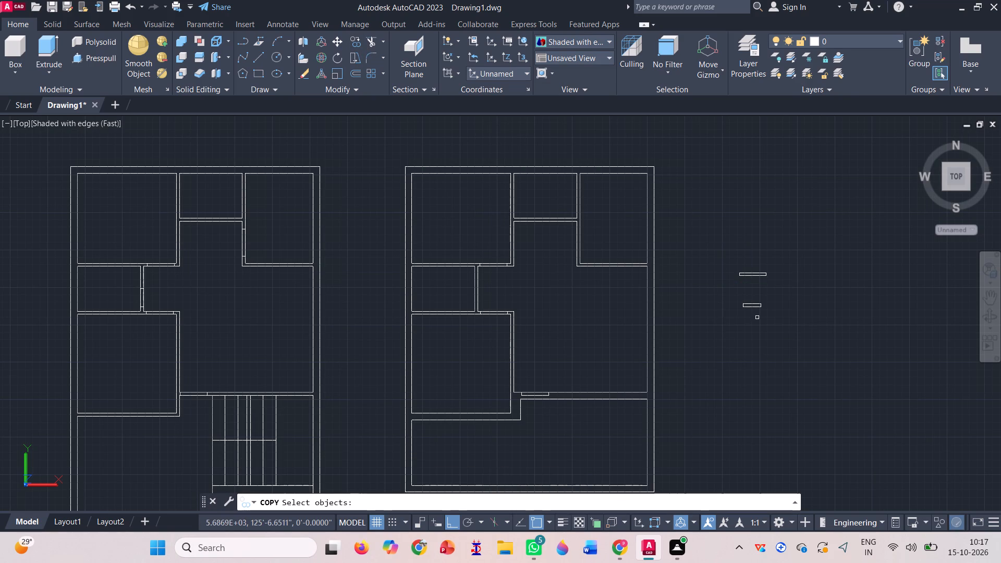
left_click(754, 306)
key("space")
scroll(754, 306, "up", 3)
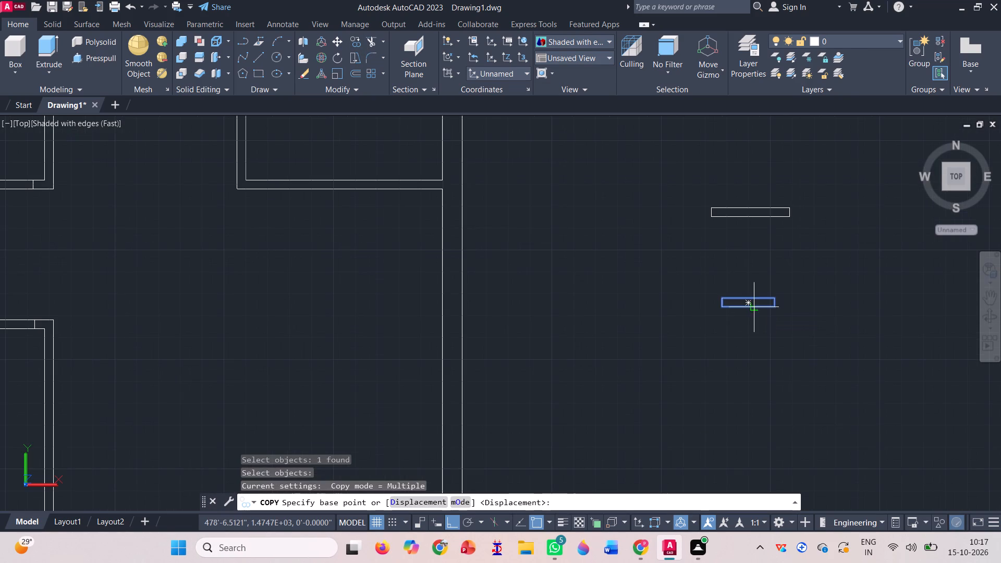
scroll(723, 294, "up", 3)
left_click(723, 294)
scroll(724, 294, "down", 5)
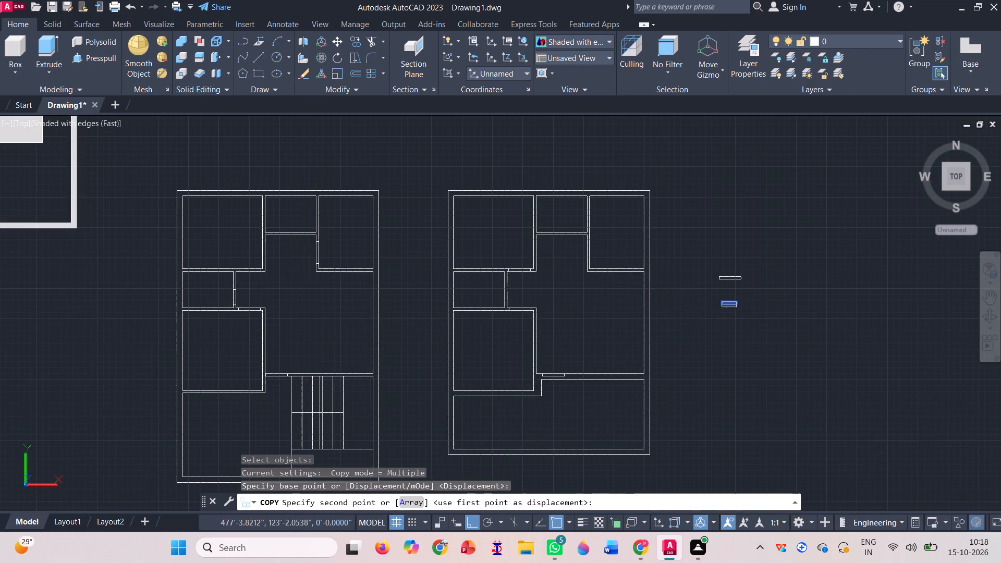
key("F8")
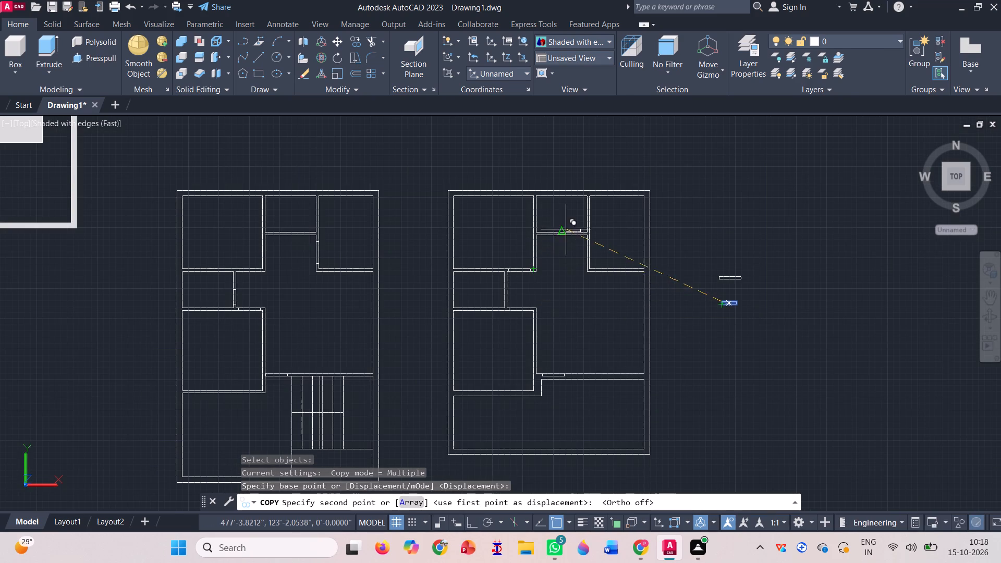
scroll(566, 229, "up", 2)
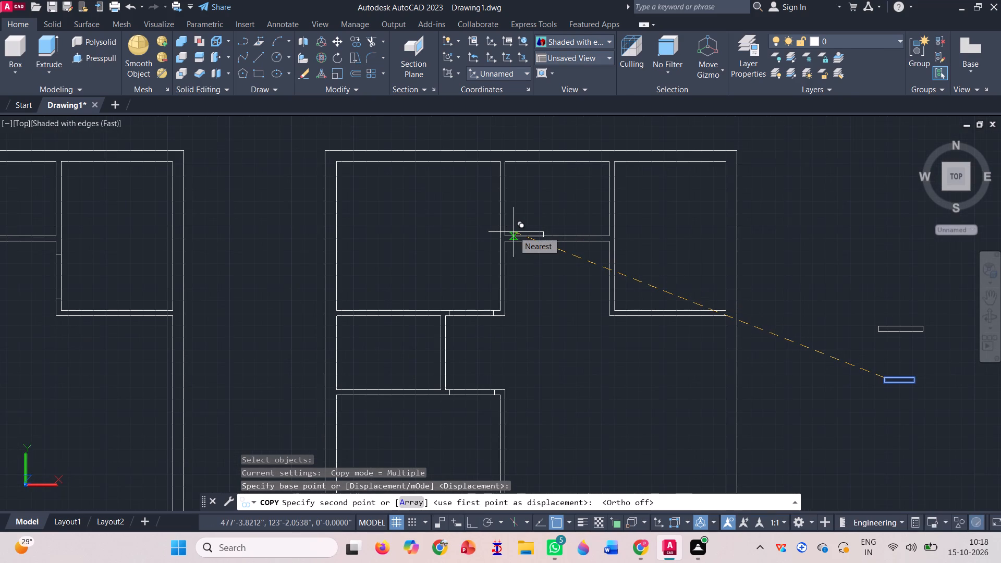
scroll(514, 231, "up", 5)
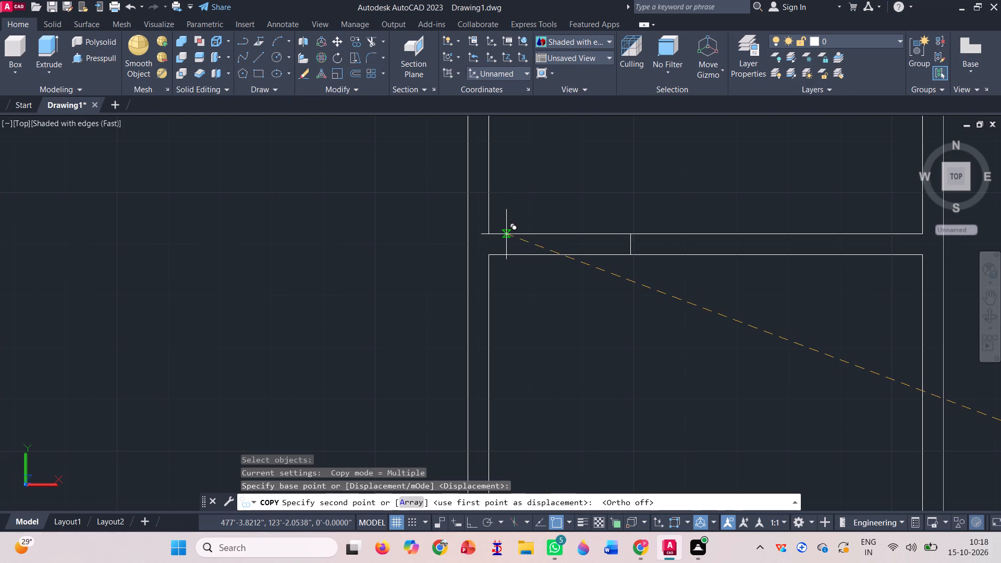
left_click(507, 231)
scroll(505, 231, "down", 6)
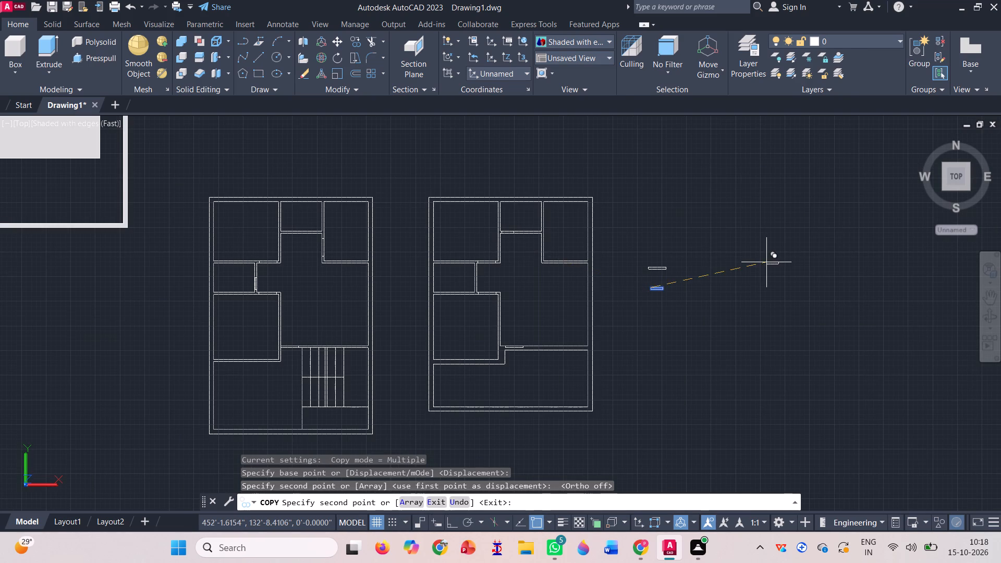
key("Escape")
Rotate the loose 3' and 2' rectangles outside the plan by 90° so they stand upright.
left_click(333, 57)
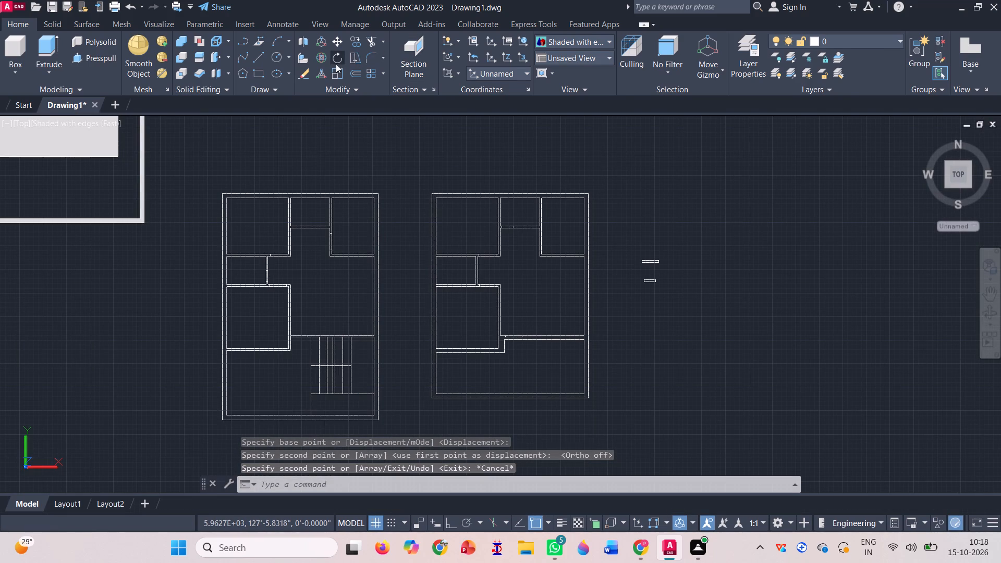
scroll(659, 255, "up", 1)
left_click(689, 339)
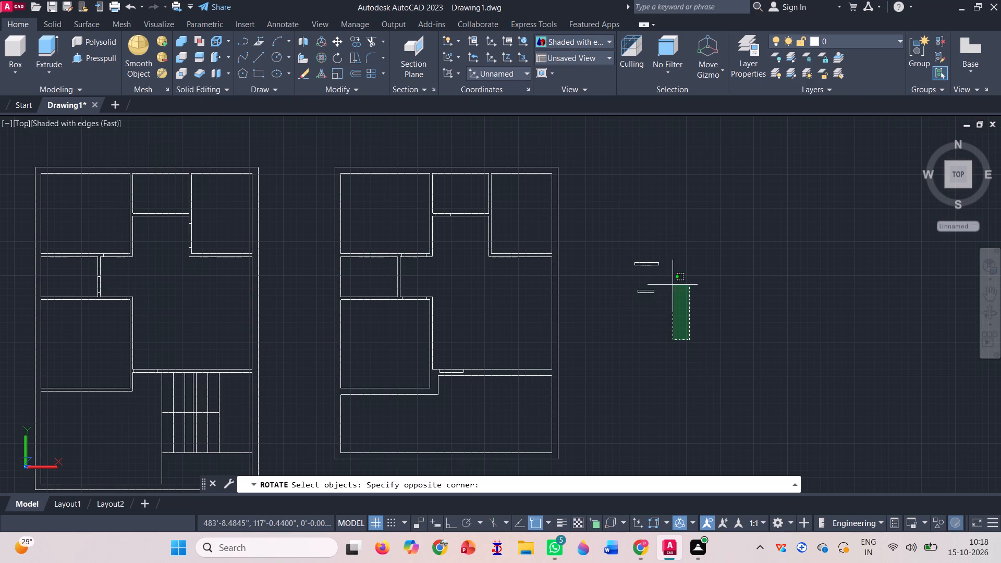
left_click(620, 206)
key("space")
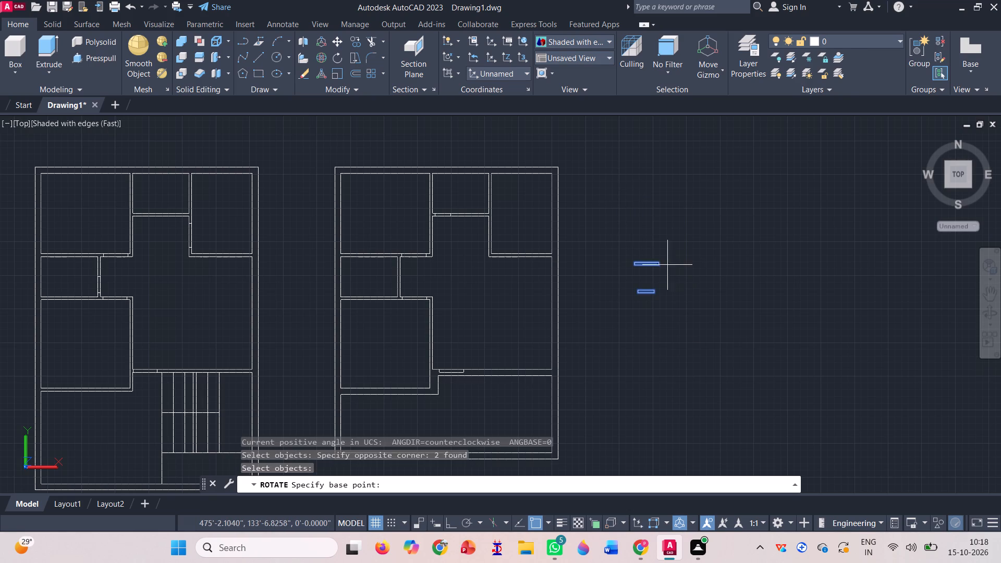
left_click(656, 259)
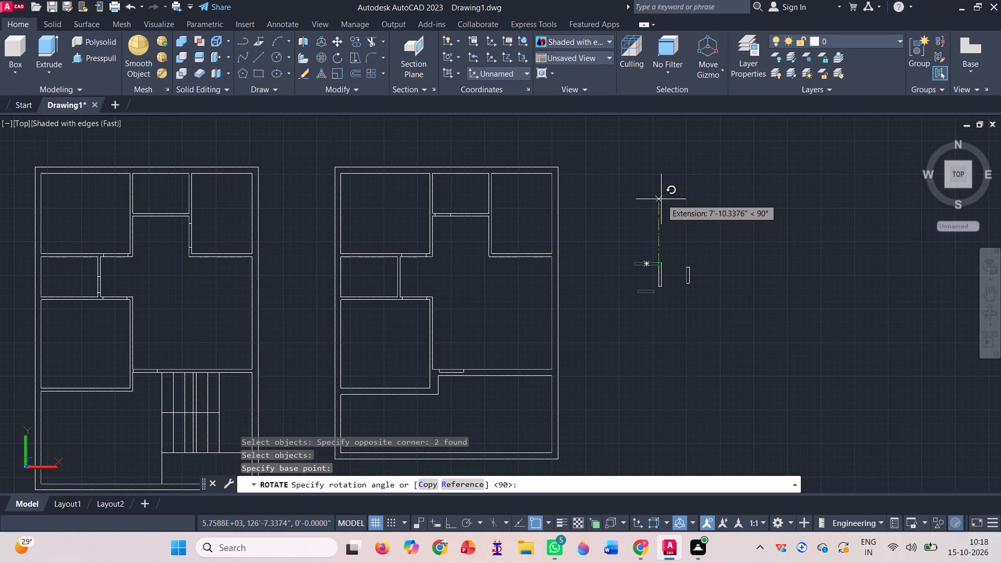
key("F8")
left_click(661, 197)
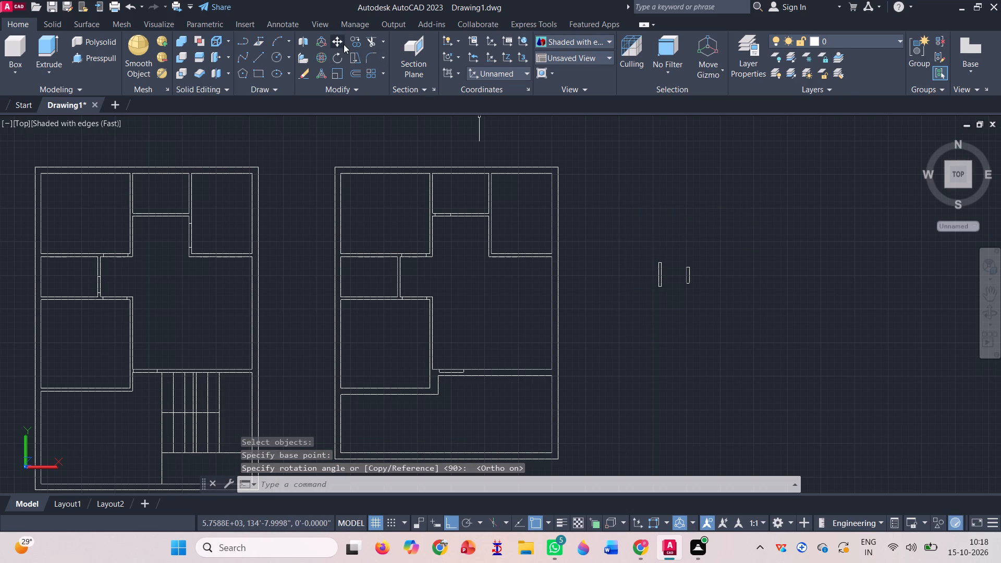
Copy the upright 2' rectangle into the small west room's east partition, near its south end.
left_click(357, 39)
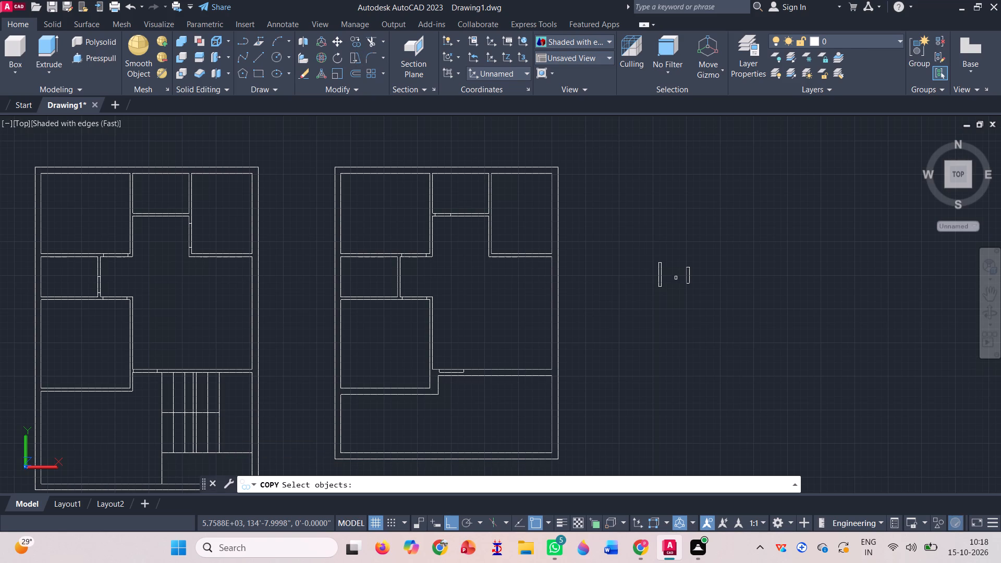
left_click(689, 281)
key("space")
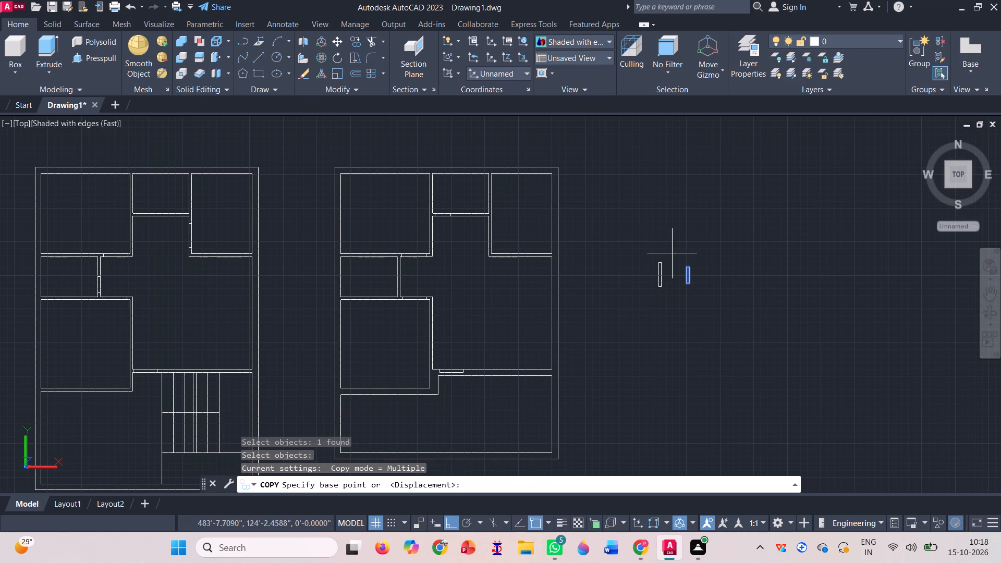
scroll(685, 264, "up", 6)
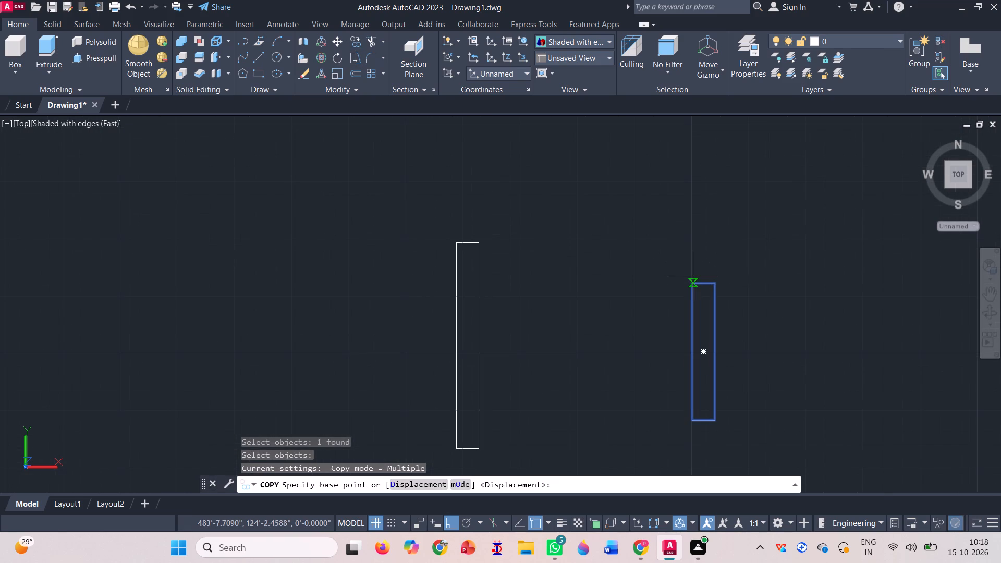
left_click(692, 282)
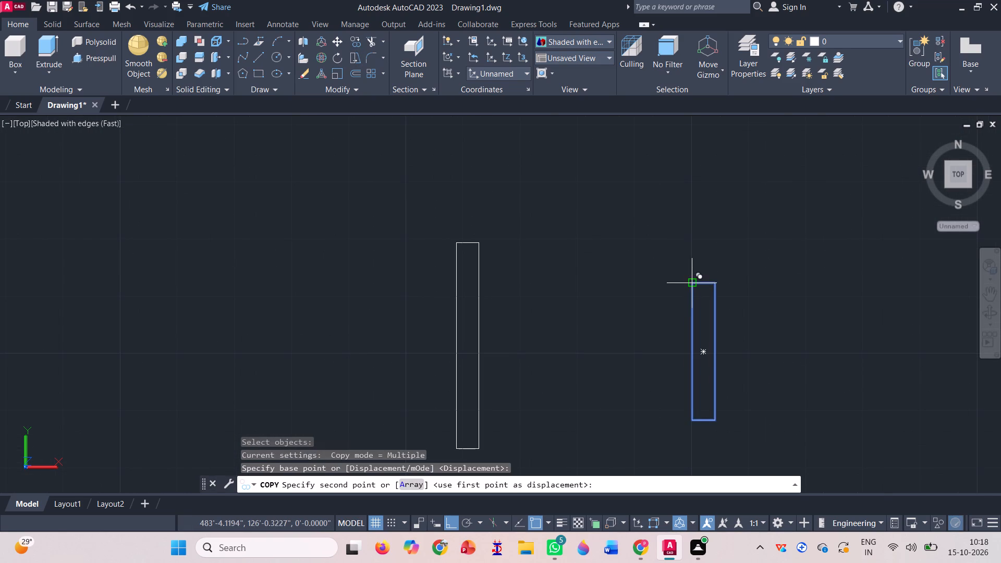
scroll(731, 254, "down", 4)
key("F8")
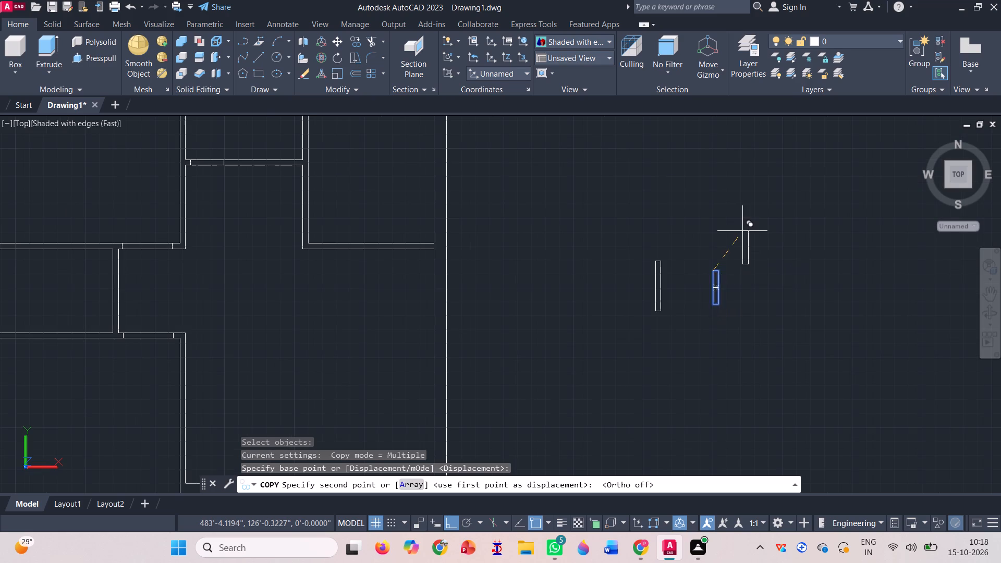
scroll(748, 219, "down", 1)
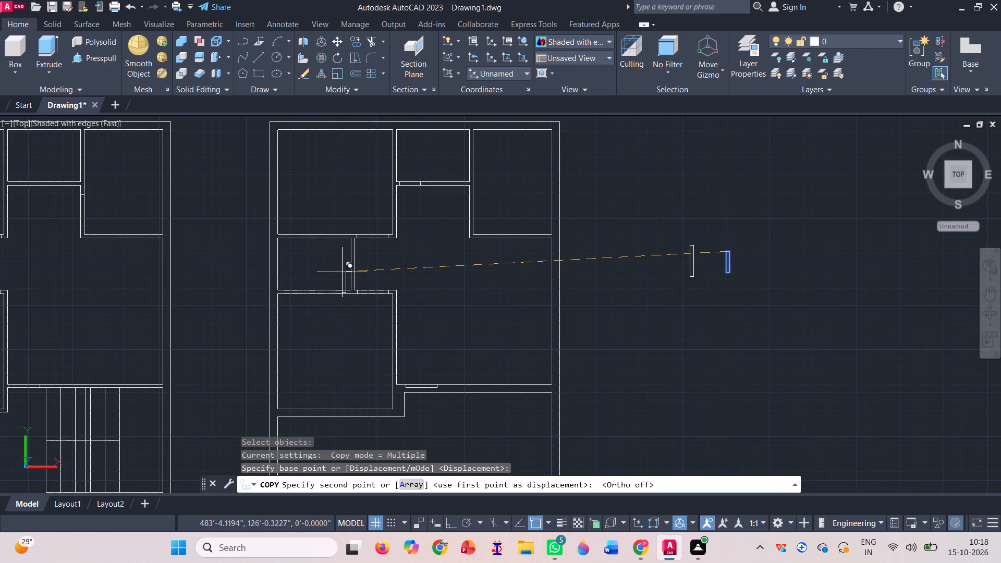
scroll(342, 272, "up", 4)
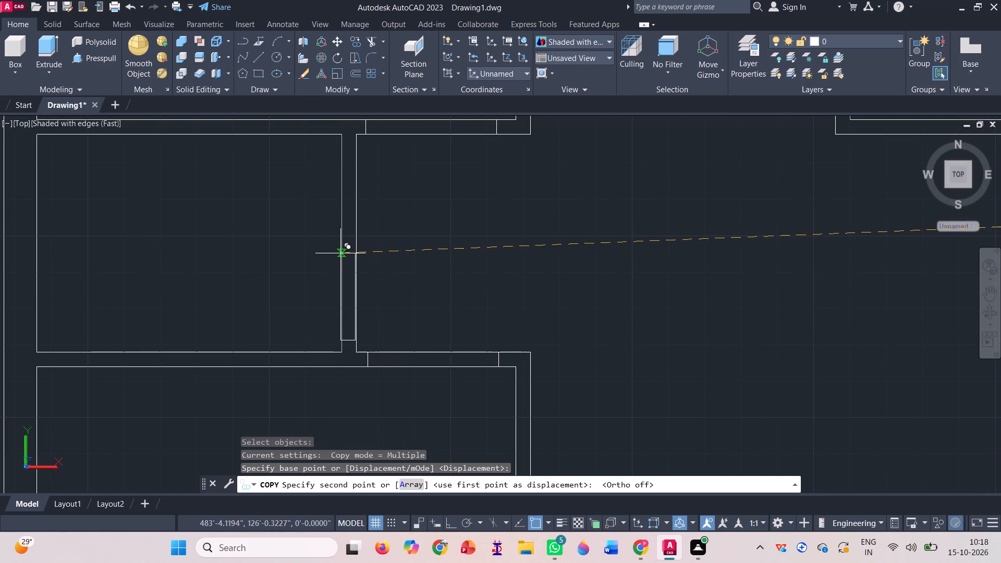
left_click(342, 256)
scroll(363, 315, "down", 3)
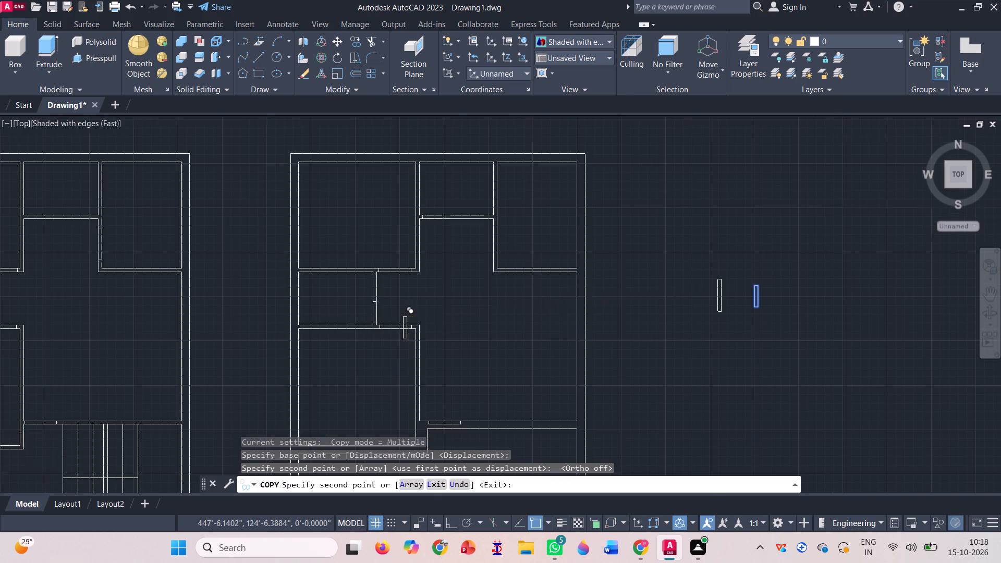
key("Escape")
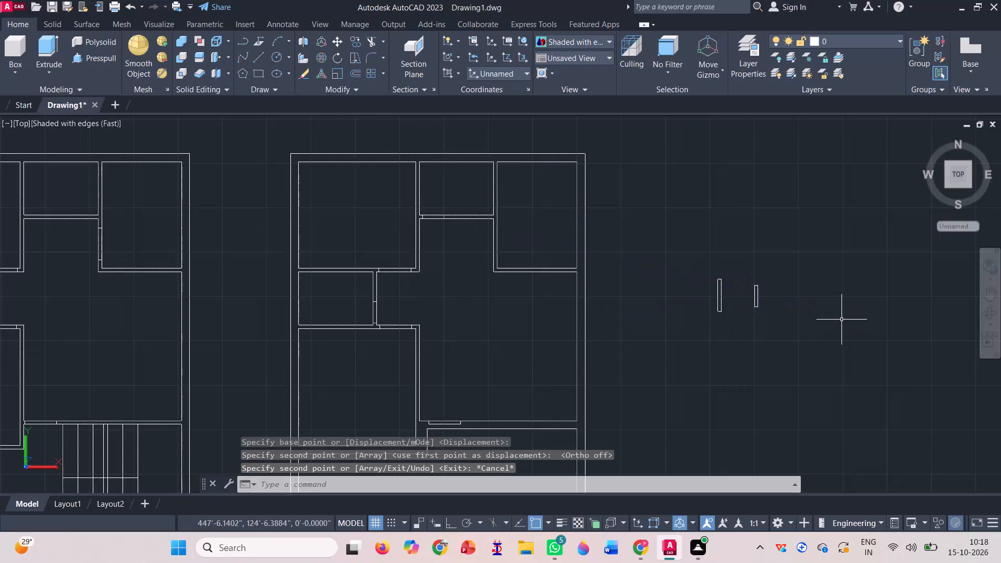
Copy the upright 3' rectangle into the northeast room's west partition, in the stretch bordering the central hall.
left_click(358, 46)
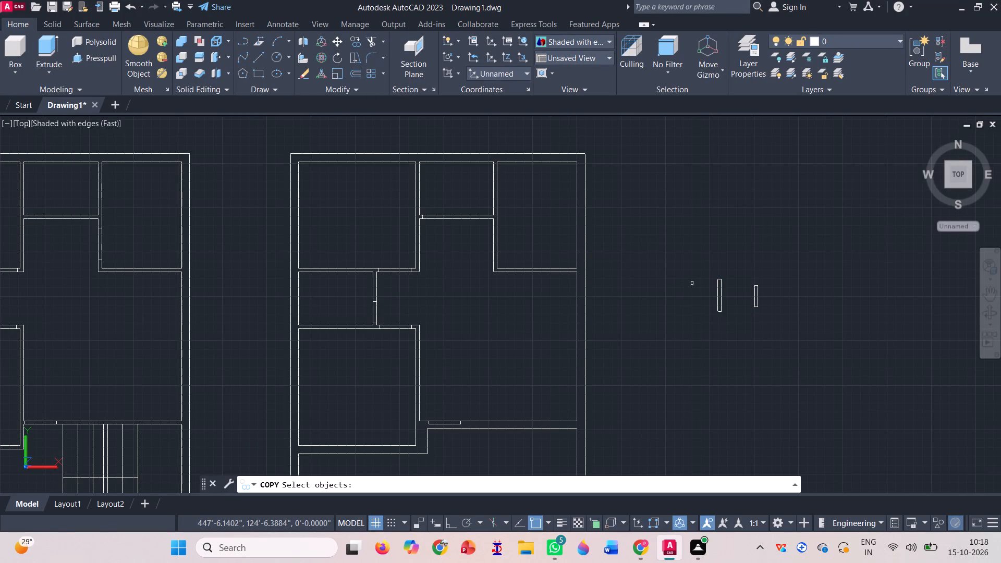
left_click(719, 285)
key("space")
scroll(722, 265, "up", 3)
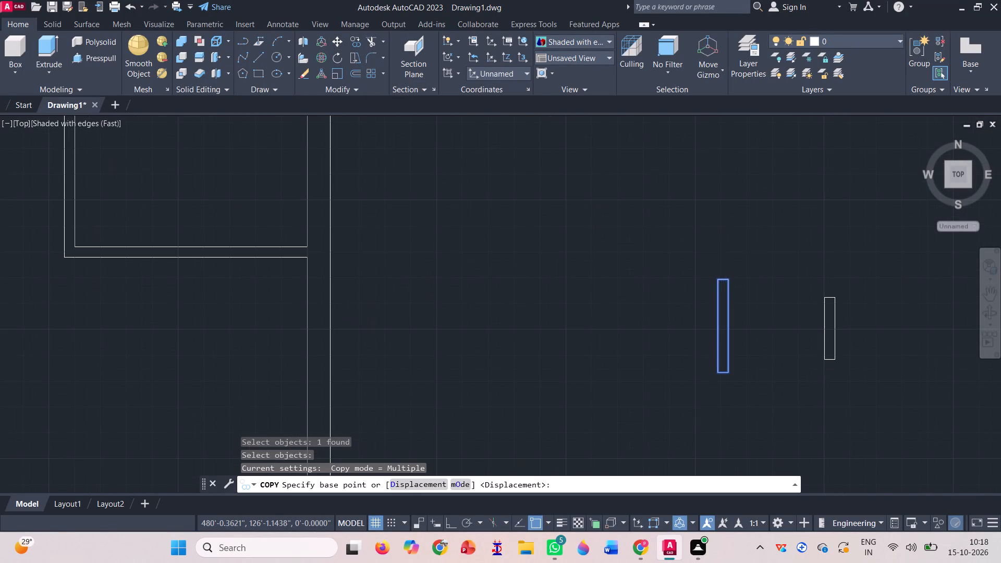
left_click(718, 277)
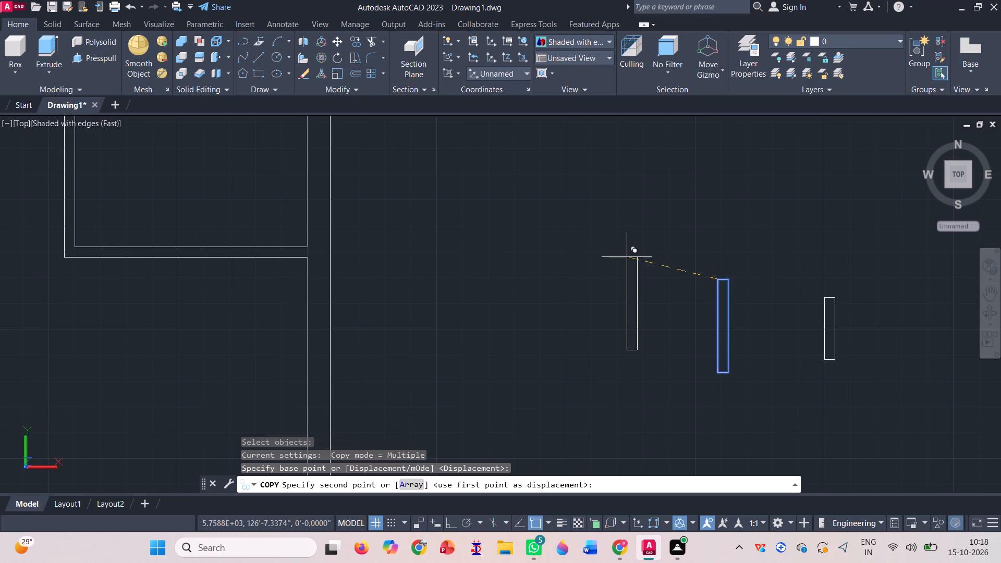
scroll(633, 230, "down", 3)
scroll(510, 211, "up", 3)
scroll(475, 186, "up", 2)
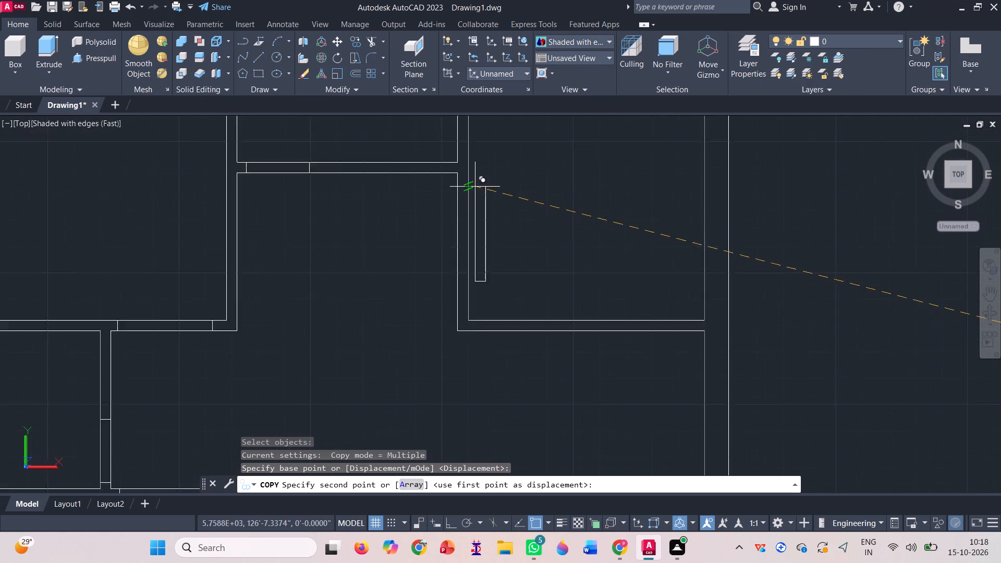
left_click(453, 206)
scroll(476, 195, "down", 3)
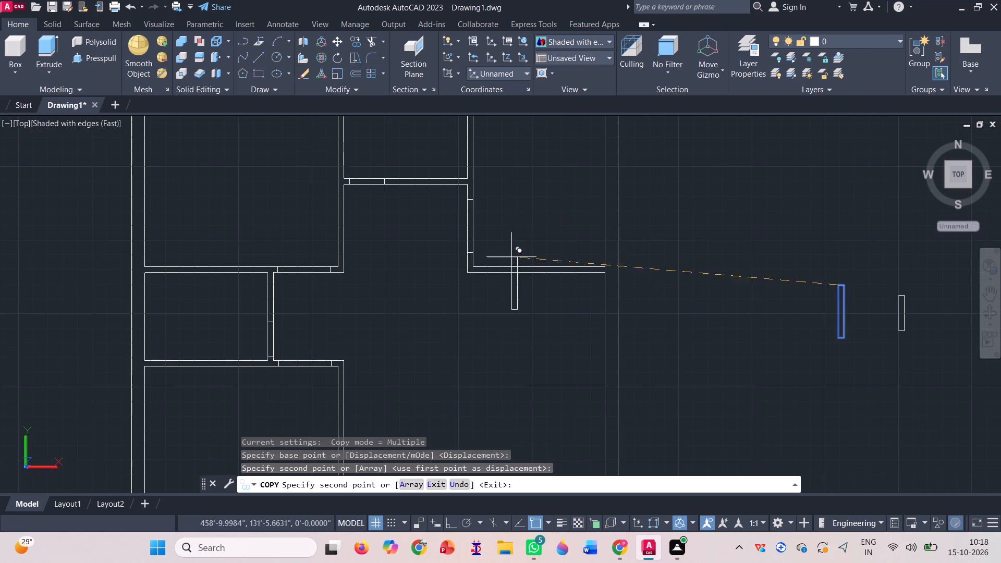
key("space")
scroll(482, 205, "down", 1)
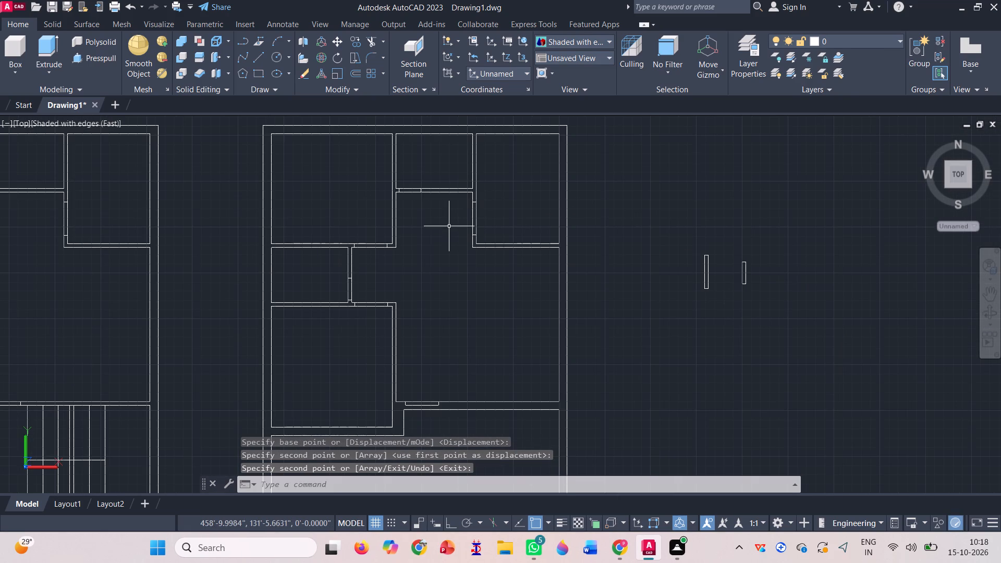
Trim the wall and rectangle lines across the 2' opening in the north-middle room's south partition.
left_click(368, 39)
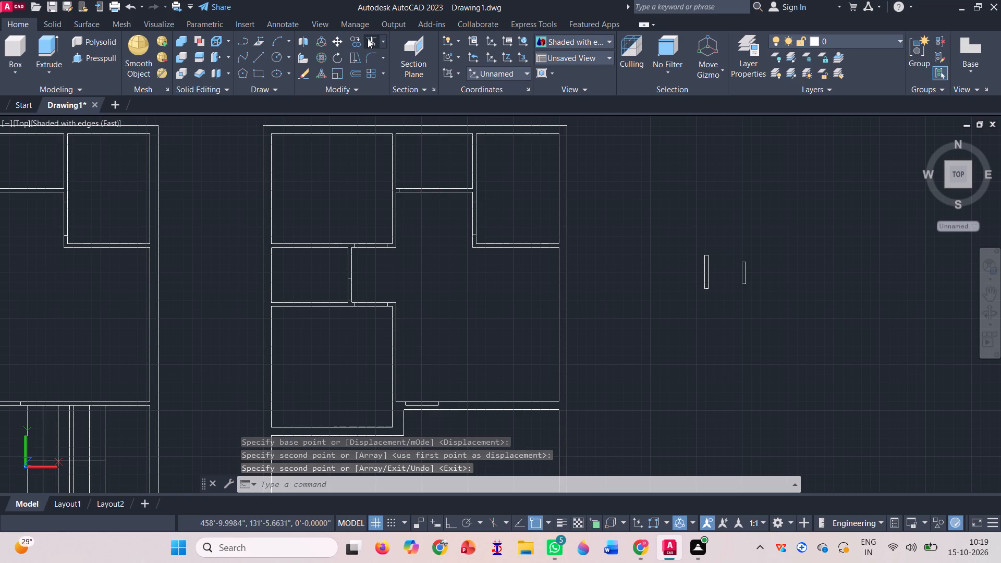
scroll(403, 188, "up", 2)
left_click(421, 176)
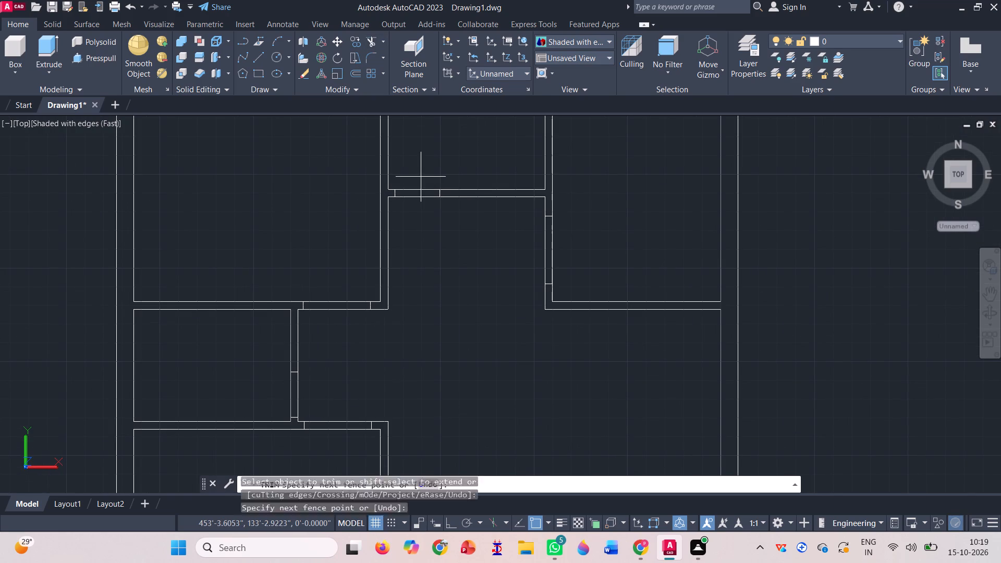
left_click(413, 219)
left_click(417, 193)
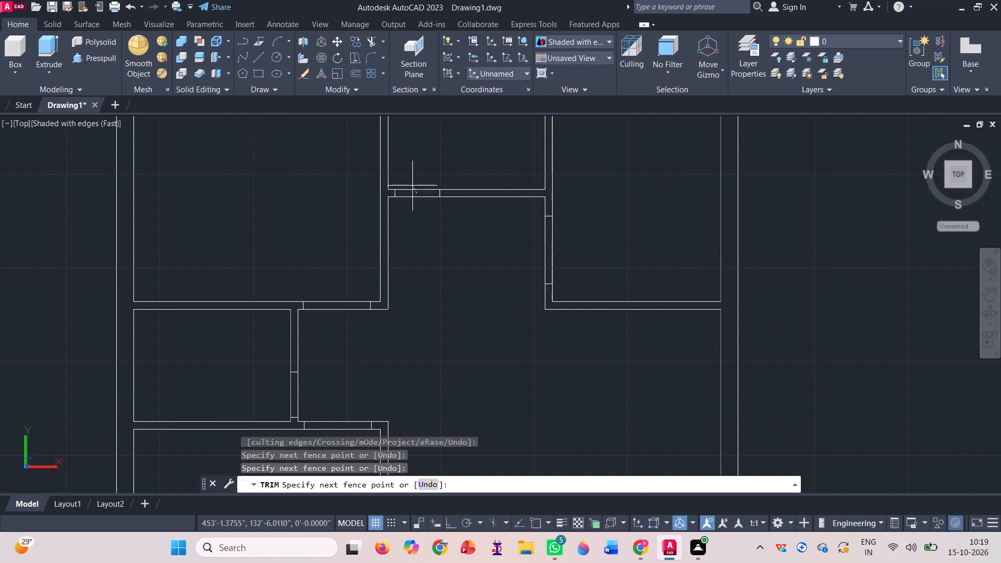
left_click(412, 184)
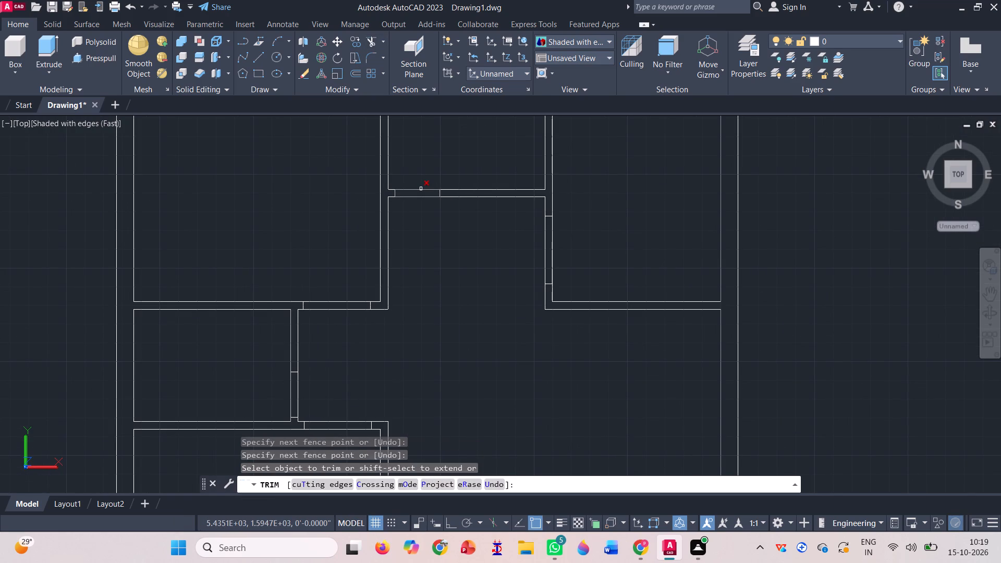
left_click(421, 188)
left_click(421, 195)
left_click(421, 195)
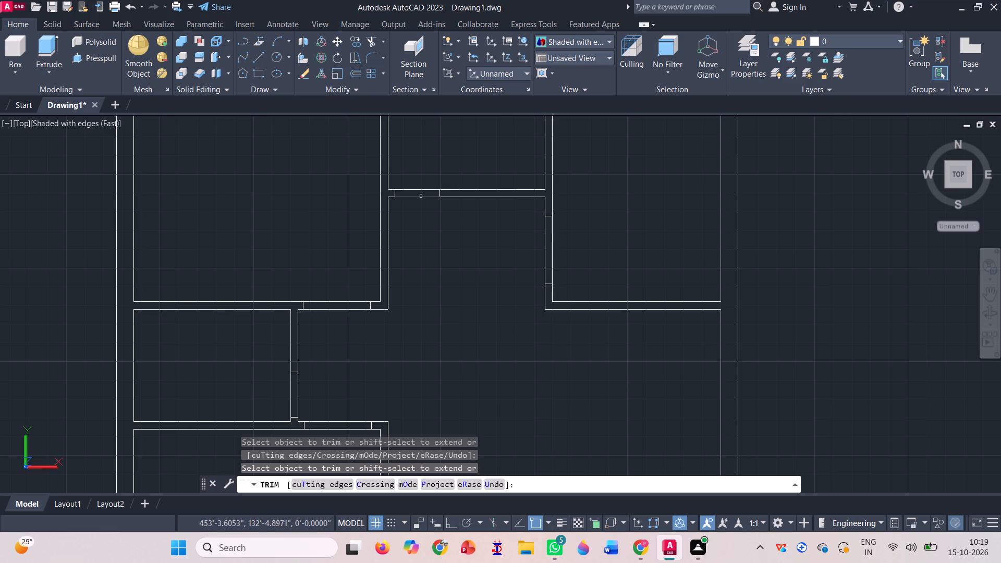
left_click(416, 188)
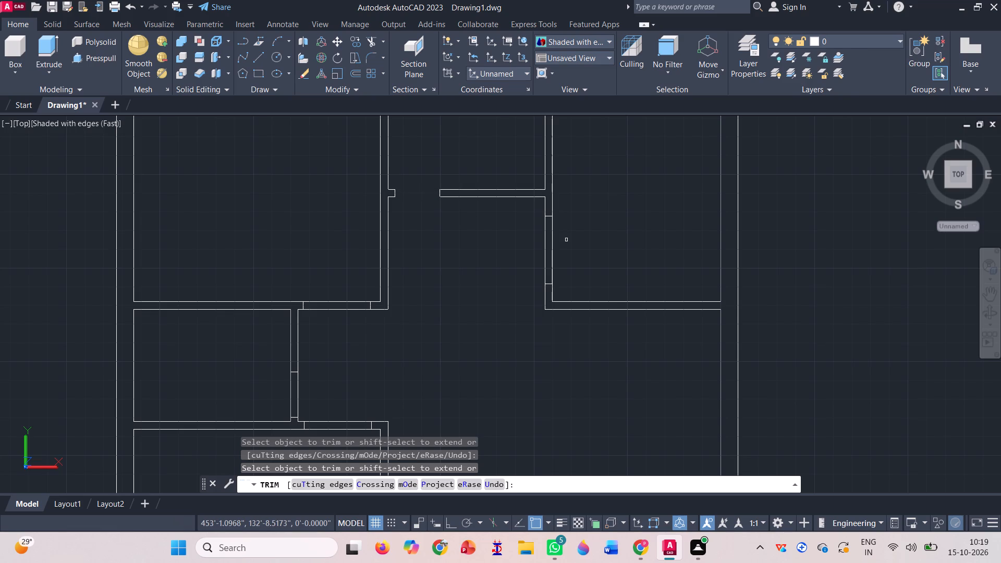
Trim the wall and rectangle lines across the 3' opening in the northeast room's west partition.
left_click(554, 247)
left_click(548, 244)
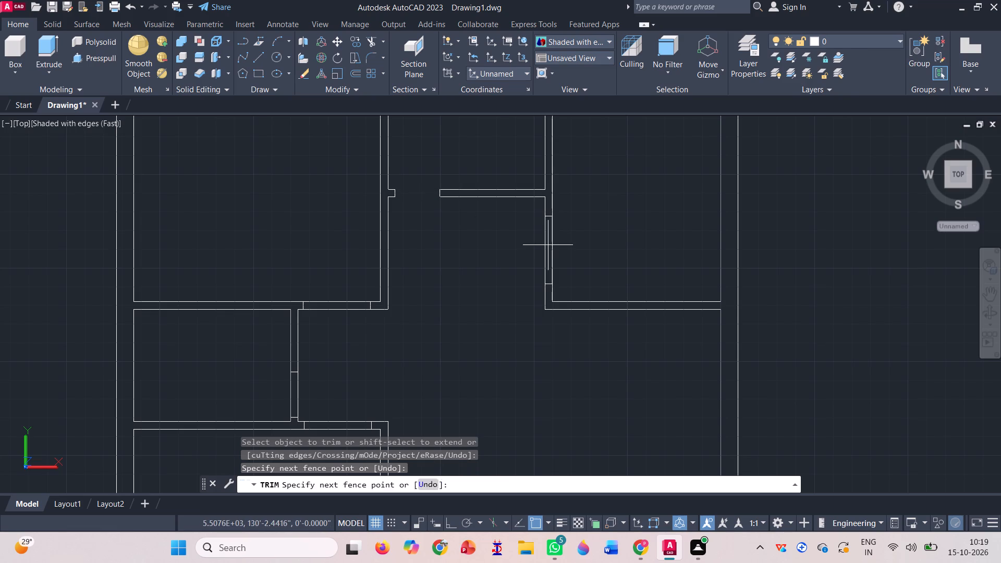
left_click(544, 241)
left_click(545, 242)
left_click(545, 242)
left_click(545, 242)
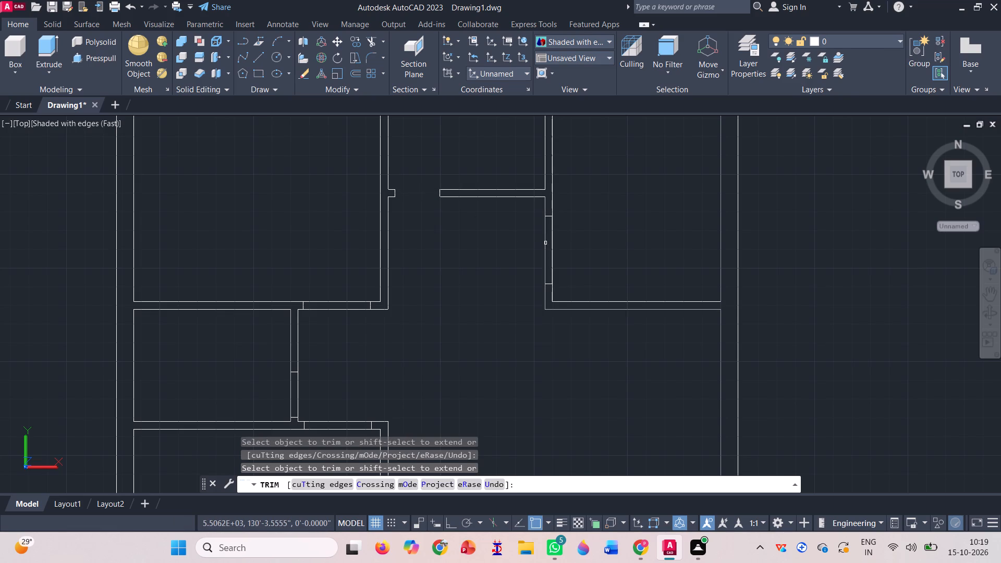
left_click(553, 247)
left_click(553, 247)
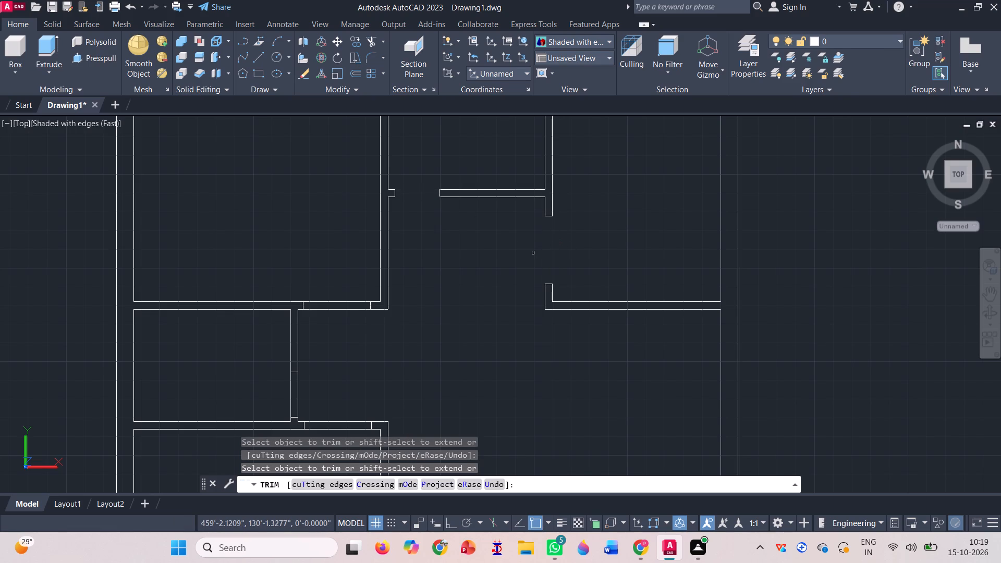
Trim the hall-side lines across the 3' opening in the northwest room's south partition.
left_click(346, 308)
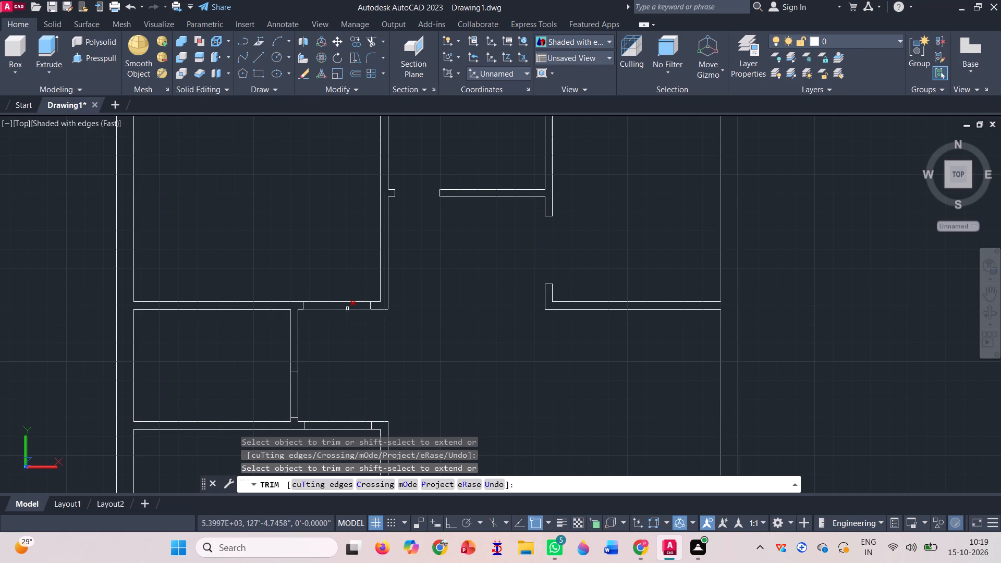
left_click(348, 308)
double_click(338, 303)
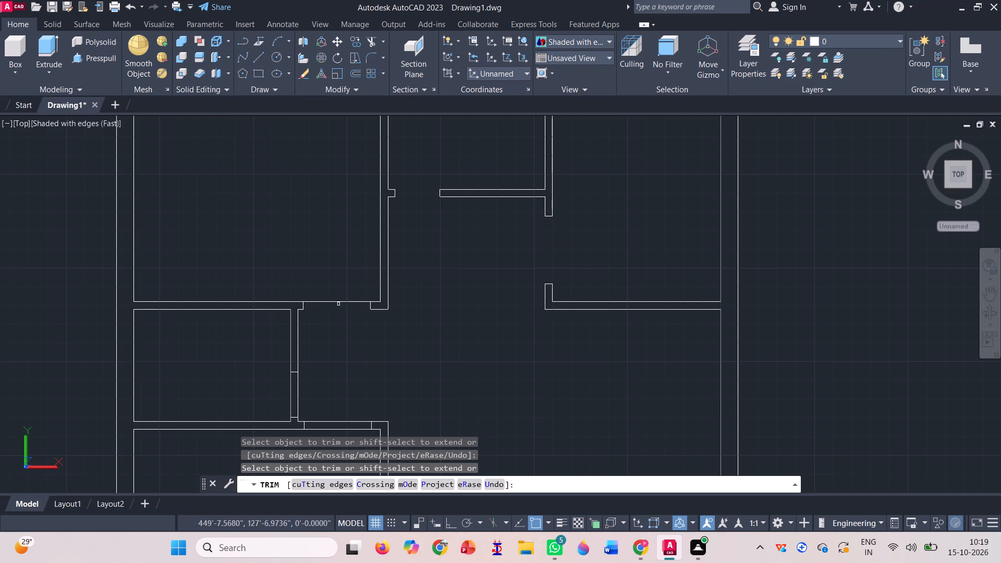
Trim the lines across the 2' opening in the small west room's east partition.
scroll(356, 271, "down", 2)
scroll(337, 323, "up", 2)
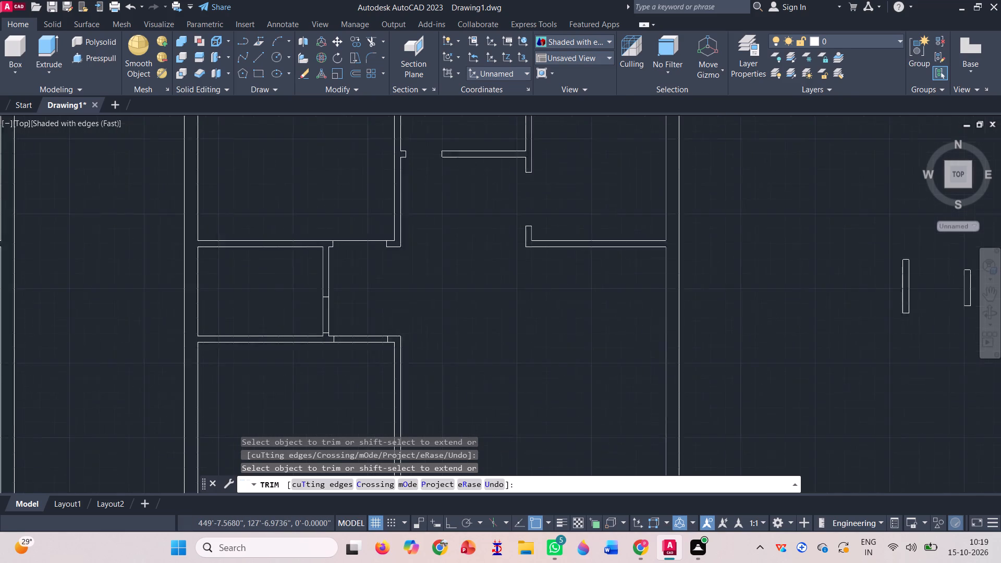
scroll(337, 323, "up", 2)
double_click(319, 313)
left_click(321, 313)
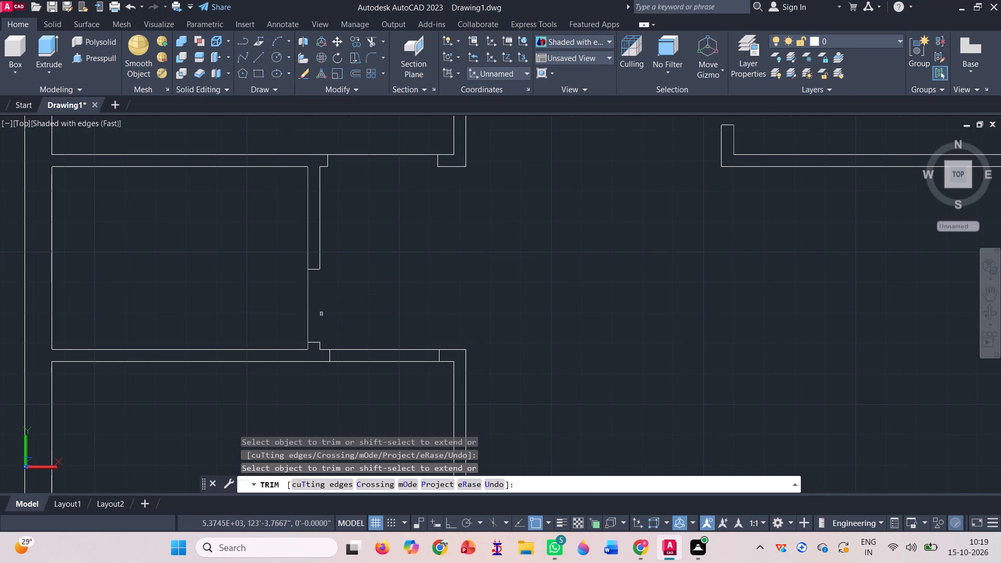
left_click(309, 304)
left_click(307, 303)
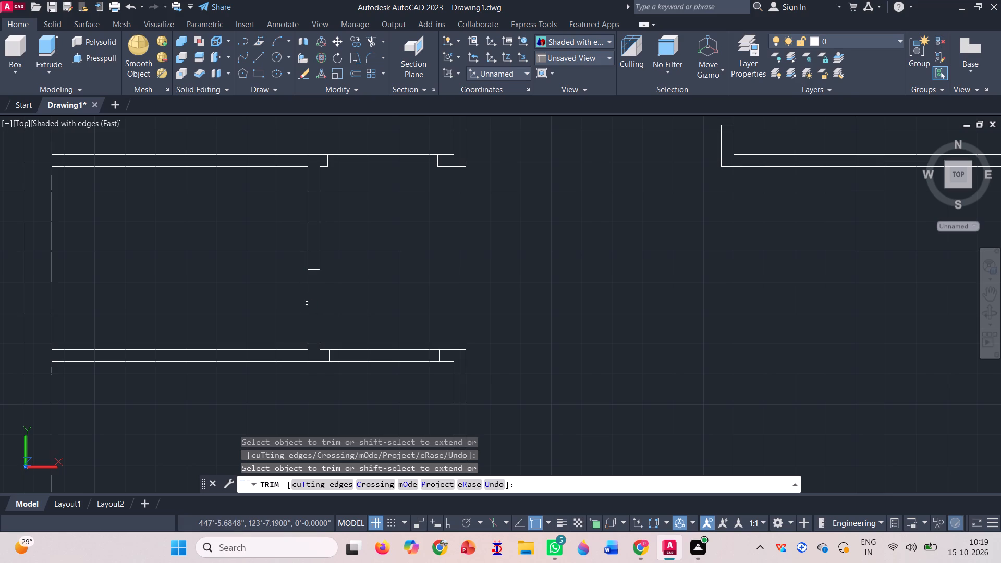
Trim the lines across the 3' opening in the north partition of the southwest room.
scroll(430, 218, "down", 2)
scroll(400, 273, "up", 3)
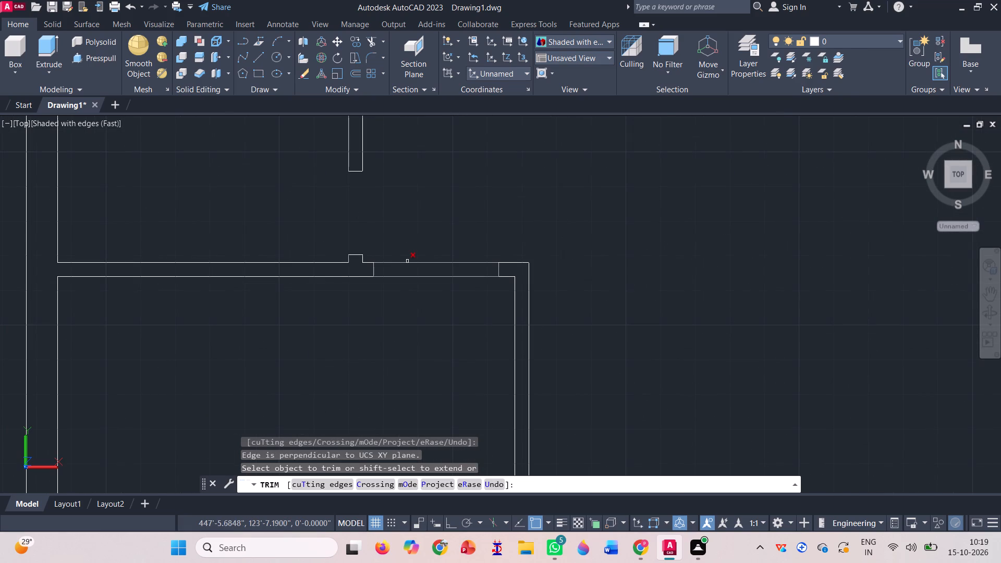
left_click(407, 261)
left_click(407, 261)
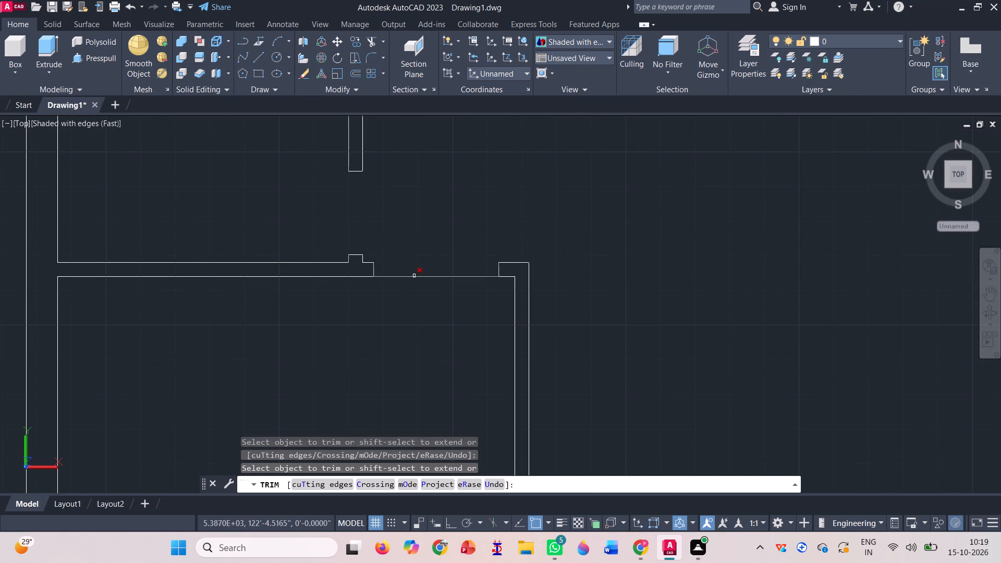
left_click(414, 275)
left_click(415, 278)
Trim the rectangle's south edge and the wall's north line across the 3' opening in the hall's south wall.
scroll(451, 216, "down", 2)
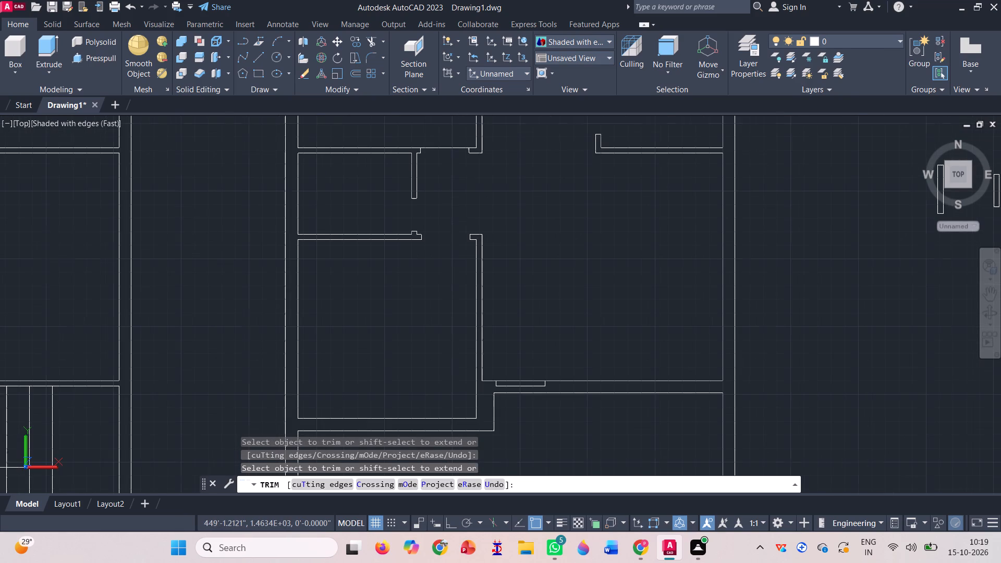
scroll(520, 381, "up", 3)
left_click(517, 394)
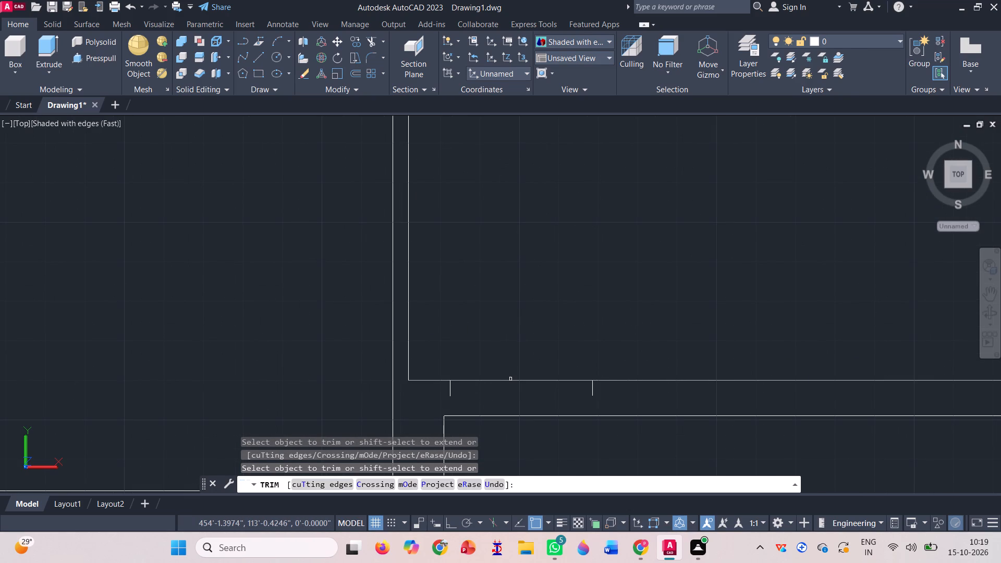
left_click(509, 378)
left_click(505, 378)
scroll(519, 323, "down", 1)
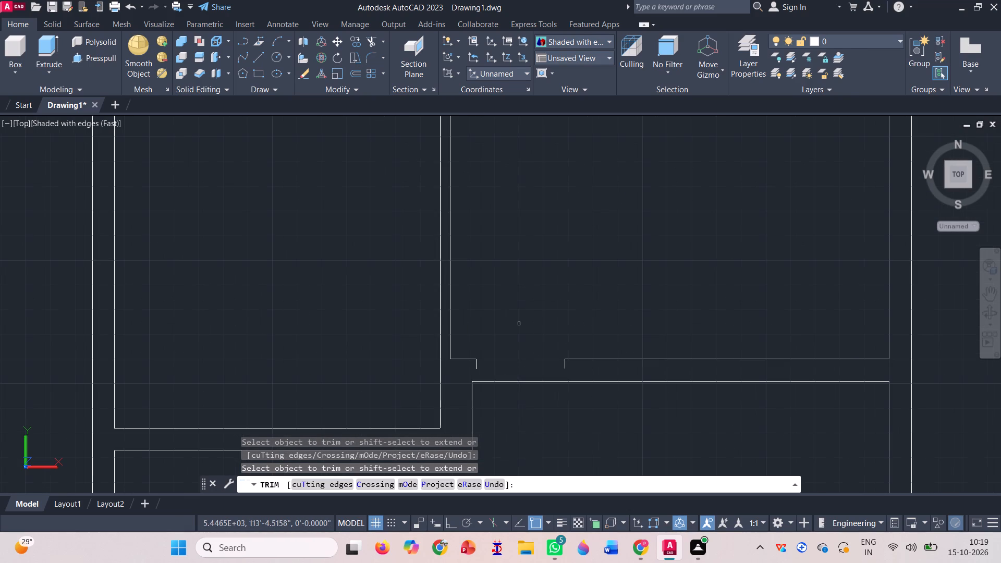
key("Escape")
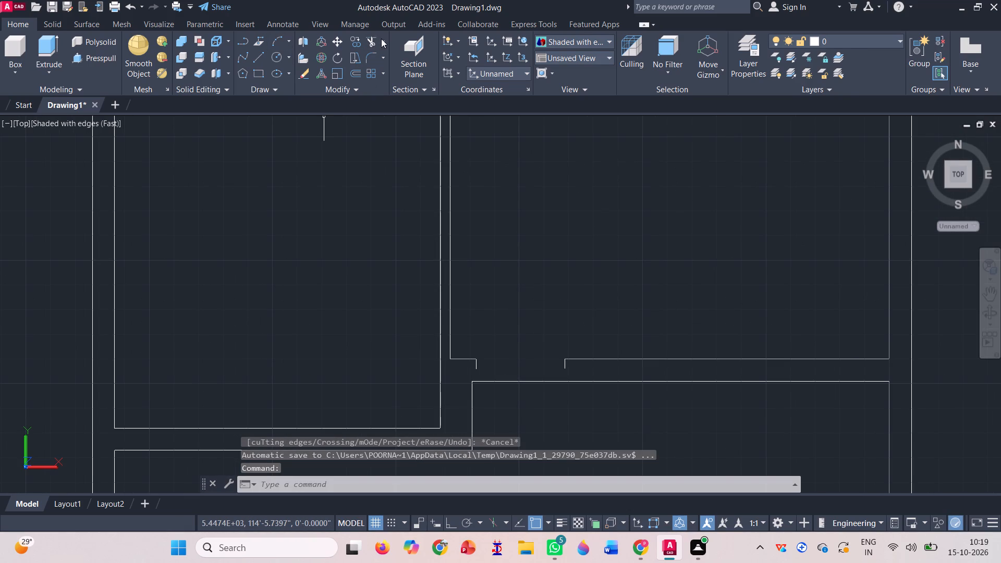
Extend both jamb lines of the hall's south door opening down to the wall's south line.
left_click(383, 40)
left_click(386, 90)
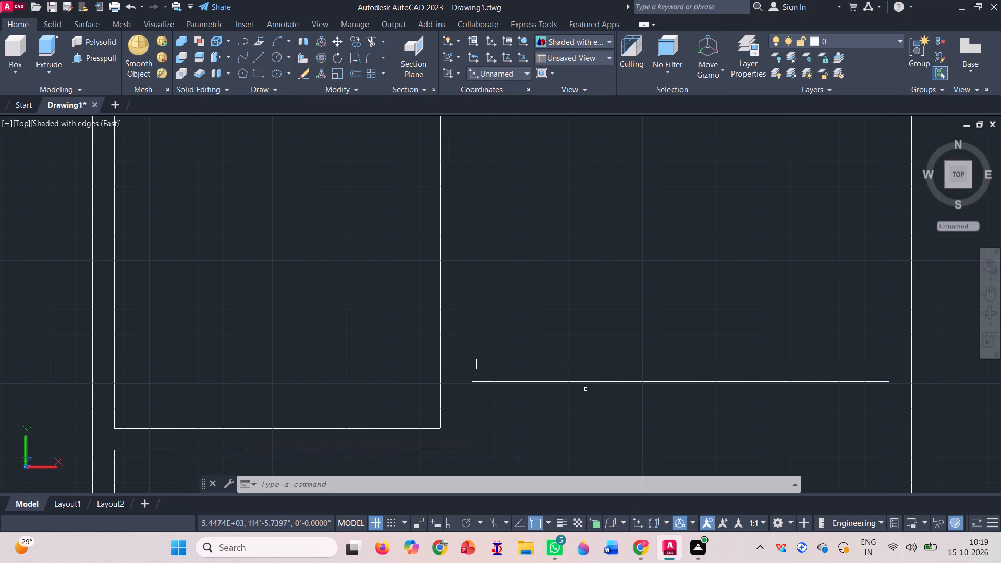
scroll(566, 371, "up", 3)
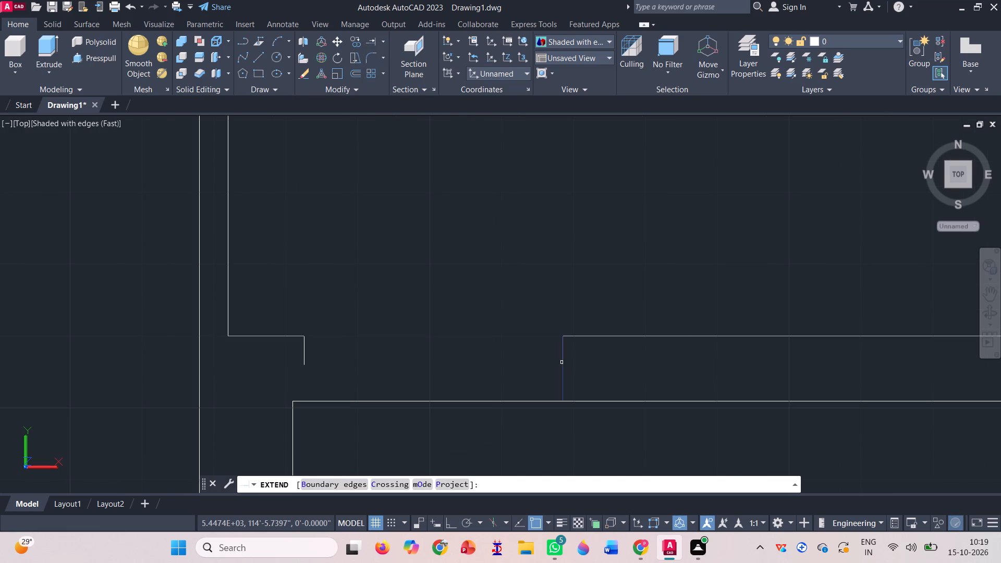
left_click(561, 361)
left_click(302, 354)
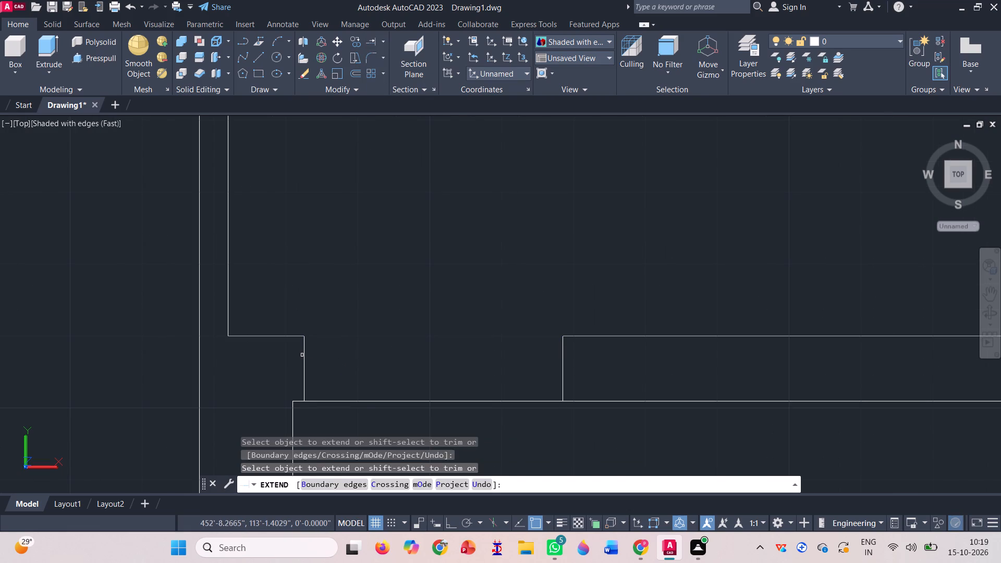
key("space")
Trim the wall's south line between the two jambs of the hall's south door opening.
left_click(380, 44)
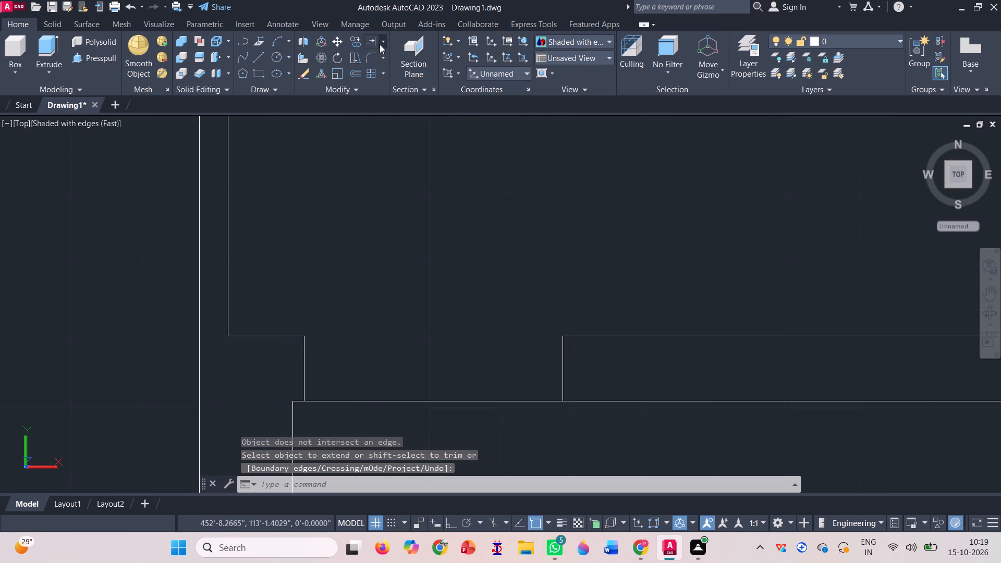
left_click(378, 58)
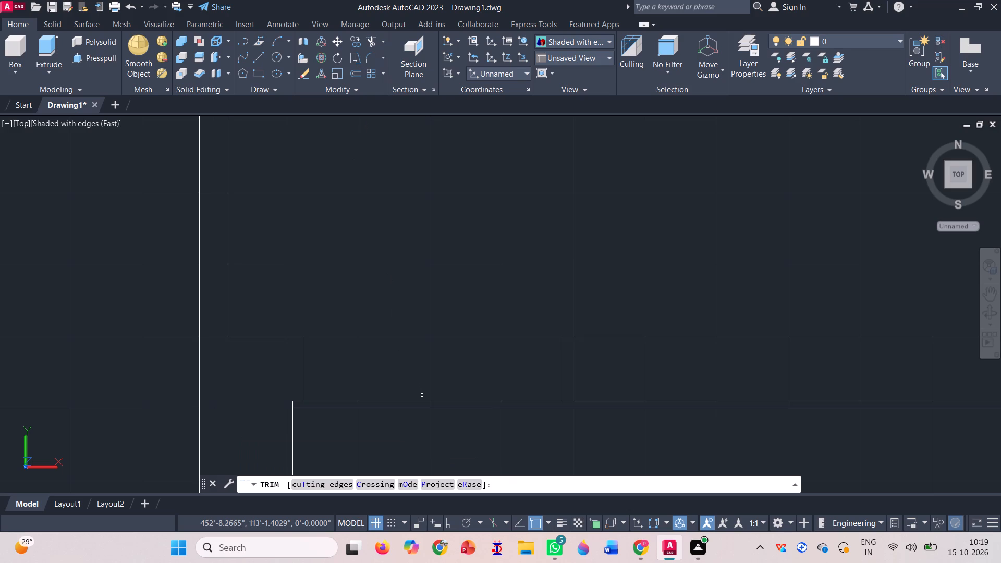
left_click(424, 398)
scroll(419, 378, "down", 5)
scroll(545, 315, "down", 1)
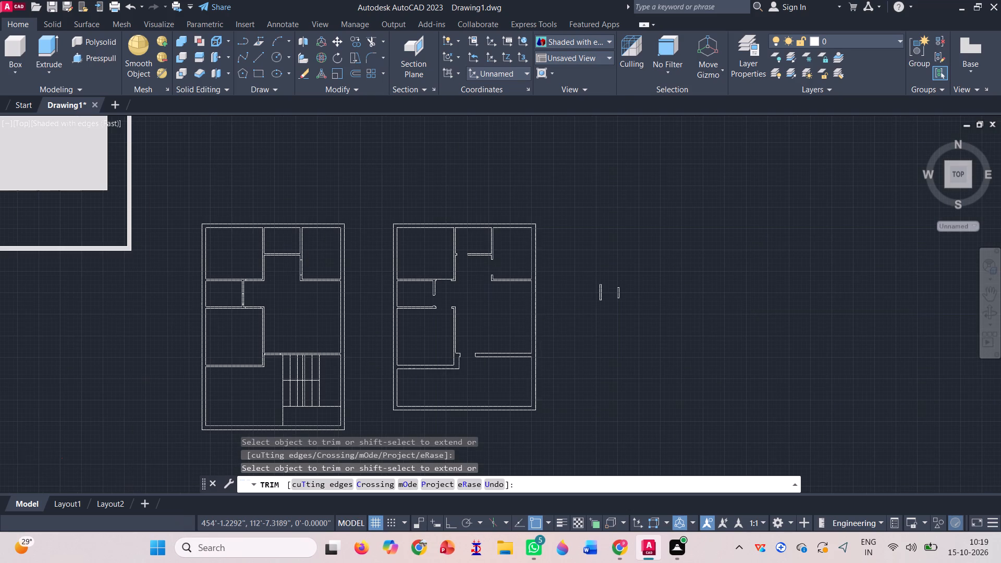
key("Escape")
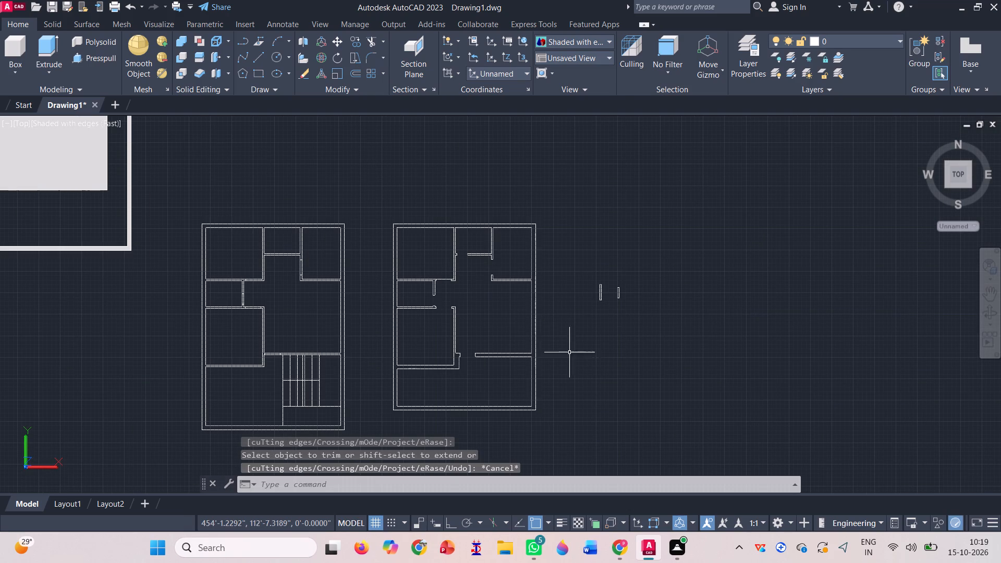
Trim the remaining north line across the 3' opening in the northwest room's south partition.
scroll(451, 288, "up", 3)
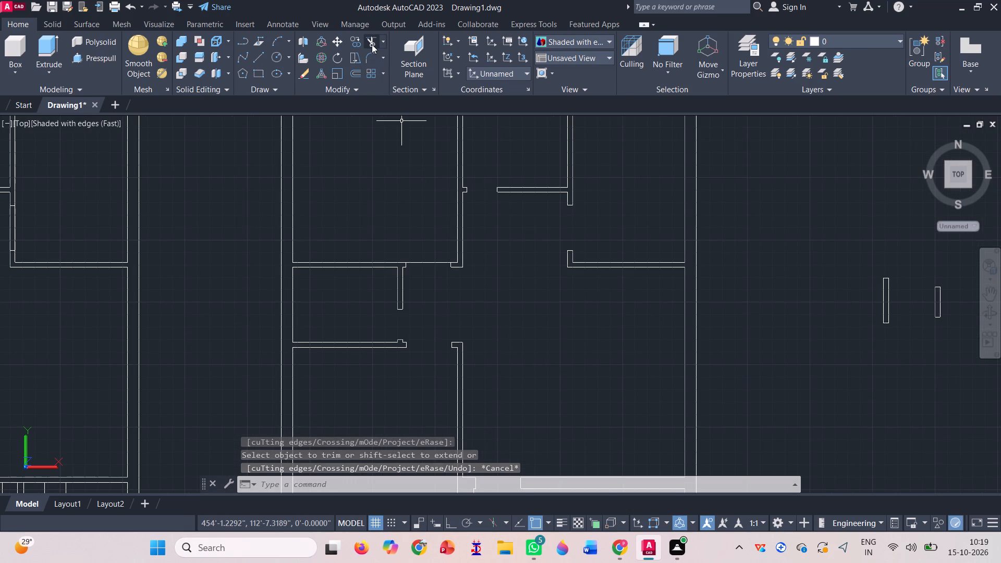
left_click(372, 43)
scroll(432, 263, "up", 3)
left_click(432, 263)
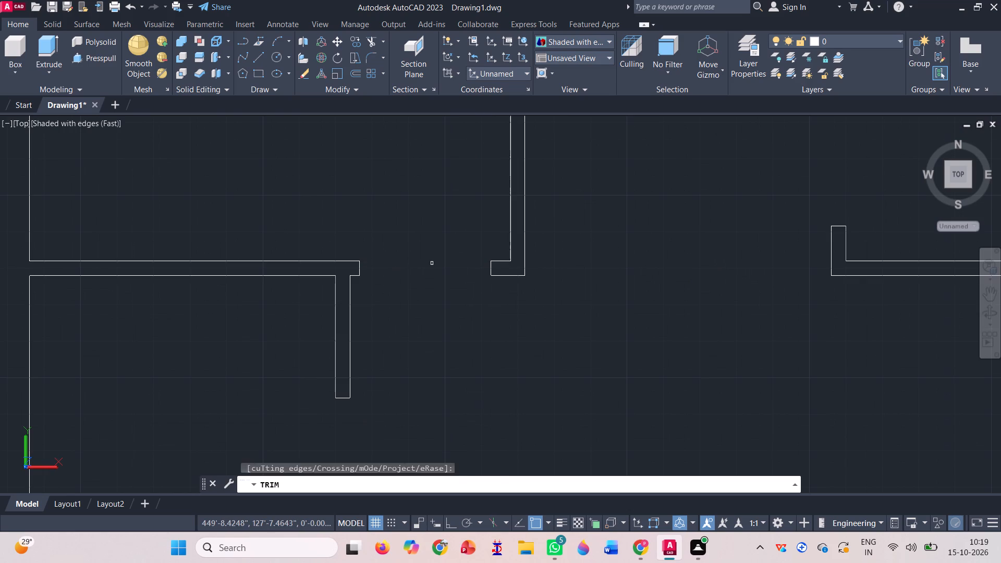
scroll(431, 262, "down", 4)
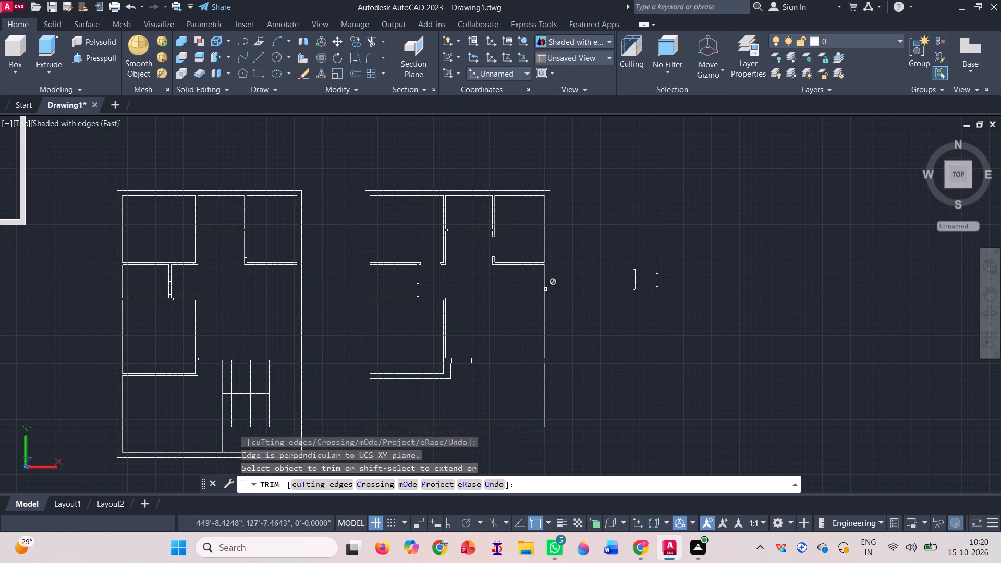
key("Escape")
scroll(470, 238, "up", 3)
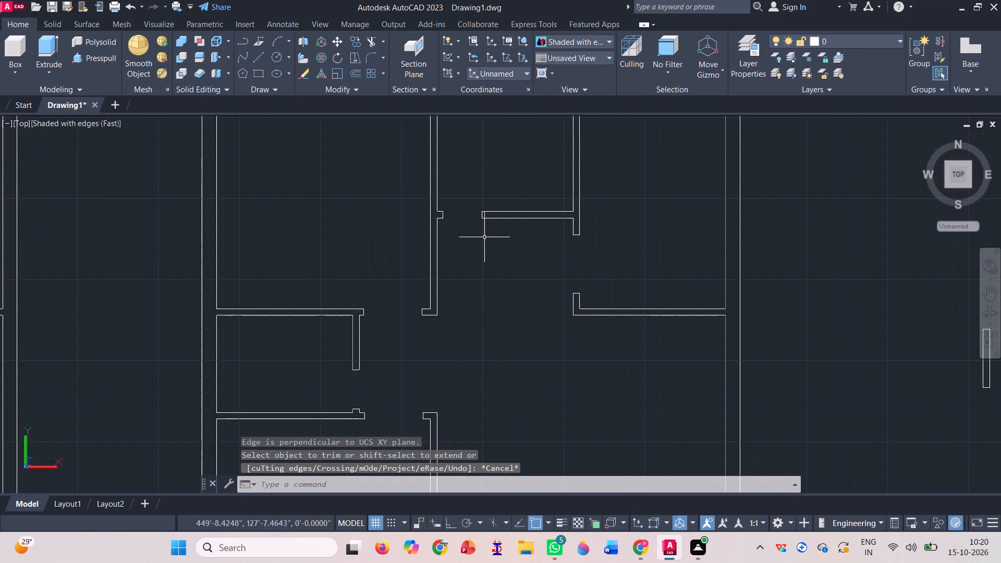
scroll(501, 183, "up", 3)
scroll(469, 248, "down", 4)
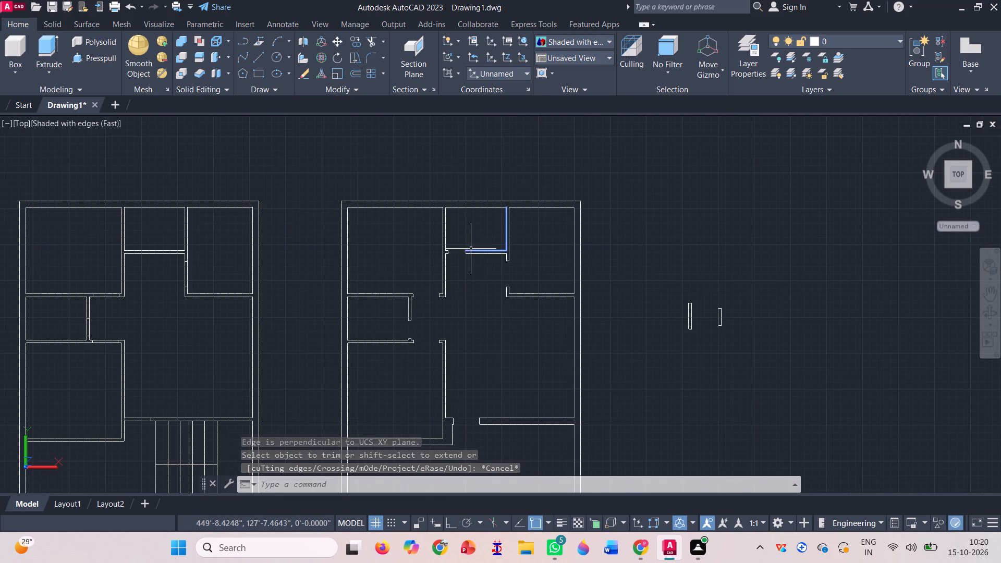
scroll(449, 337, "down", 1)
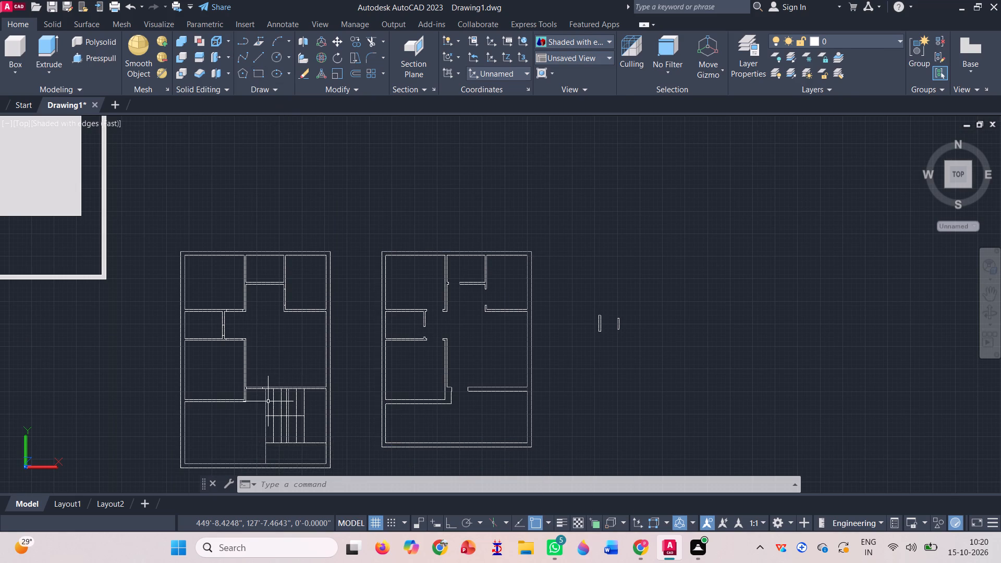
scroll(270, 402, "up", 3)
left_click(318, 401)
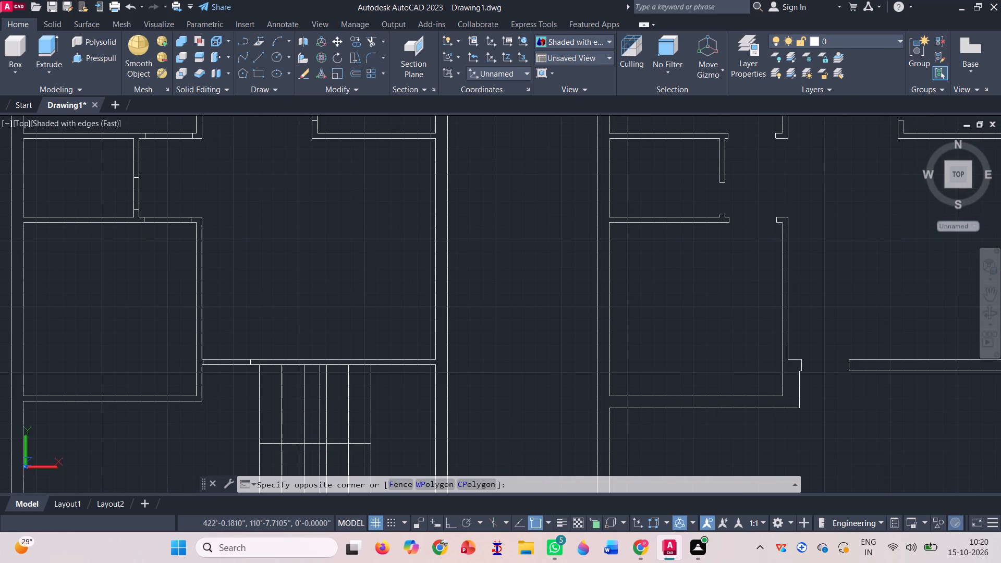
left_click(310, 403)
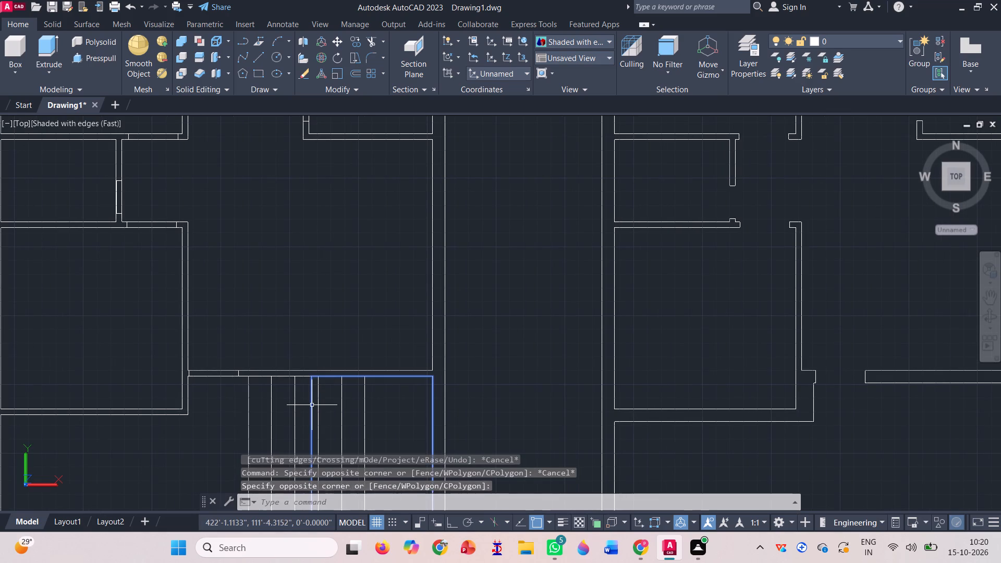
Erase the rectangle enclosing the eastern part of the staircase in the original floor plan.
left_click(312, 405)
key("Delete")
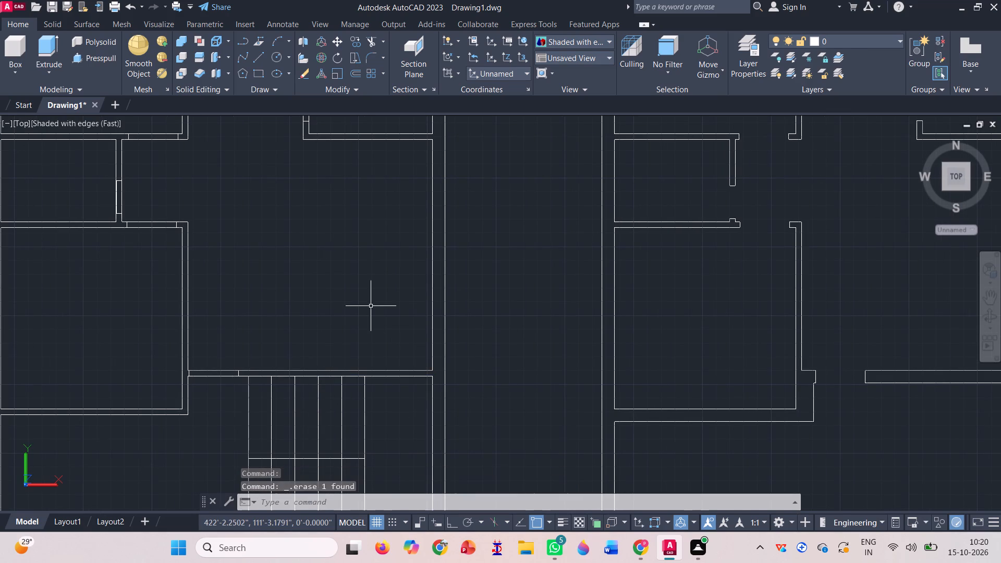
Copy the staircase lines from the landing line's east end to the southeast corner of the second plan, at the outer wall's east line.
scroll(372, 304, "down", 2)
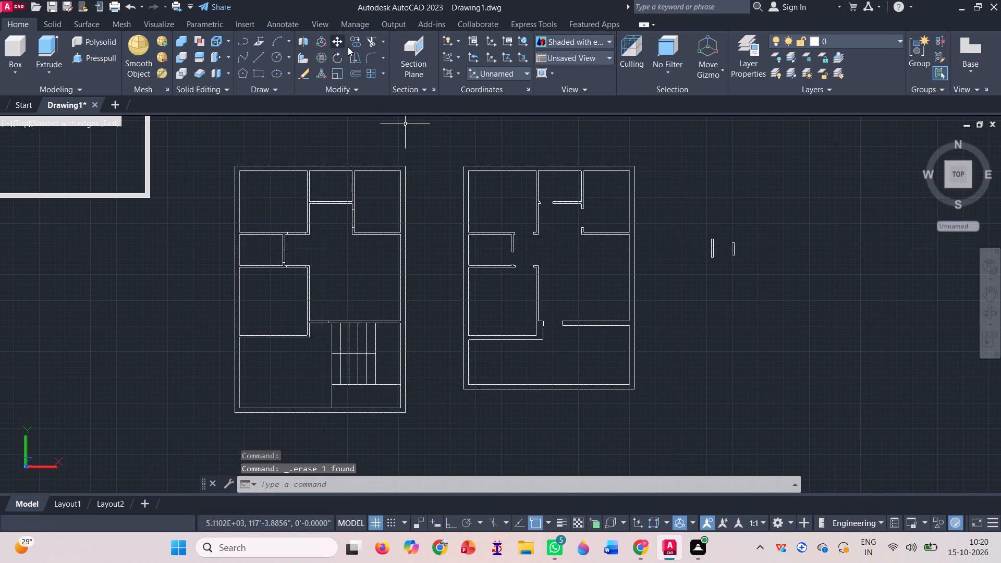
left_click(355, 44)
scroll(360, 383, "up", 2)
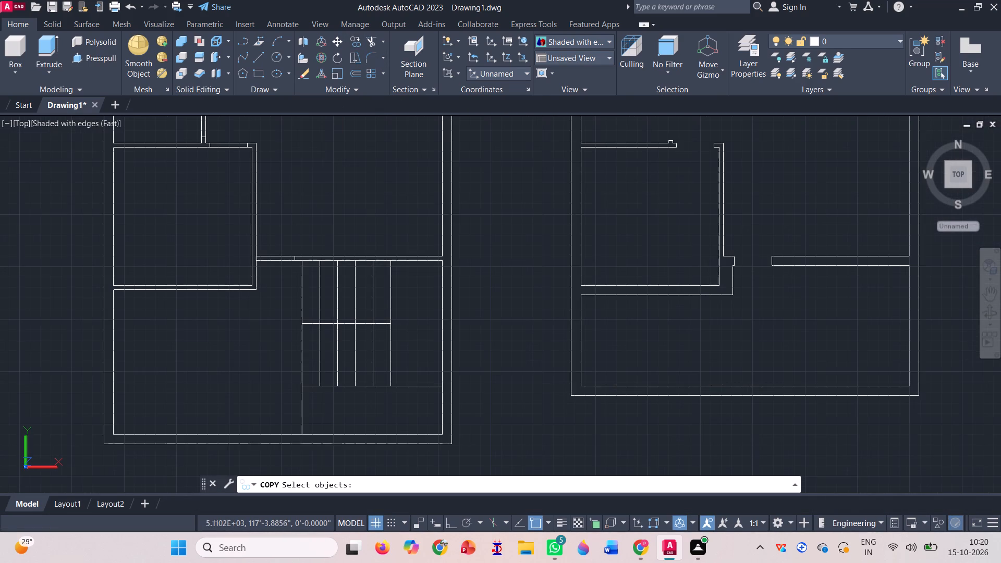
left_click(414, 408)
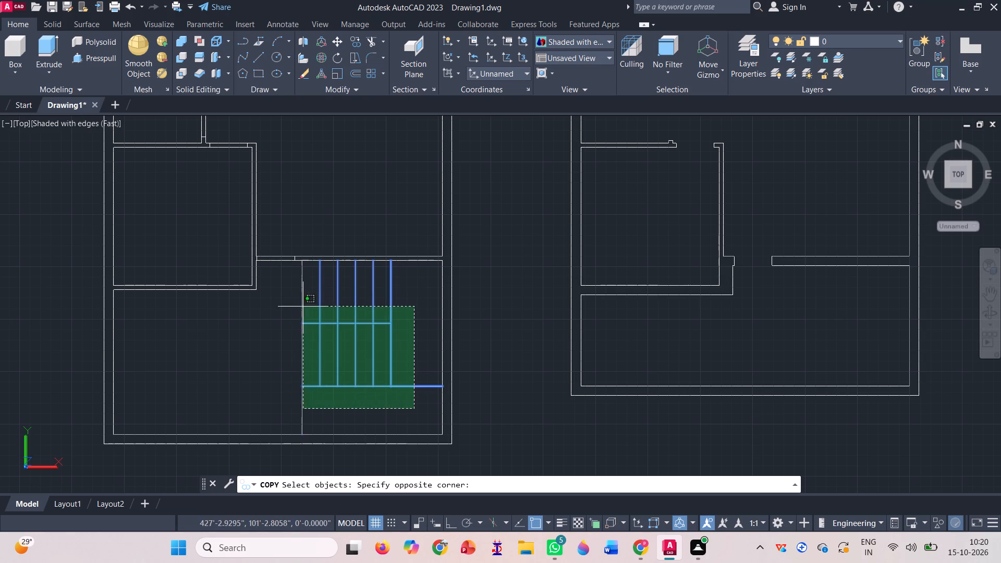
left_click(297, 303)
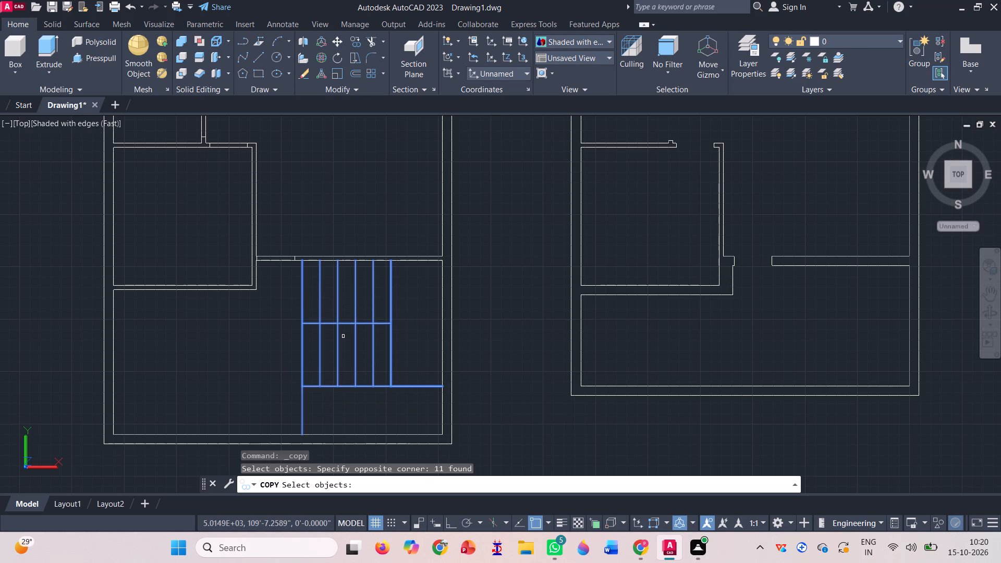
key("space")
left_click(444, 386)
scroll(399, 320, "down", 1)
scroll(723, 364, "up", 1)
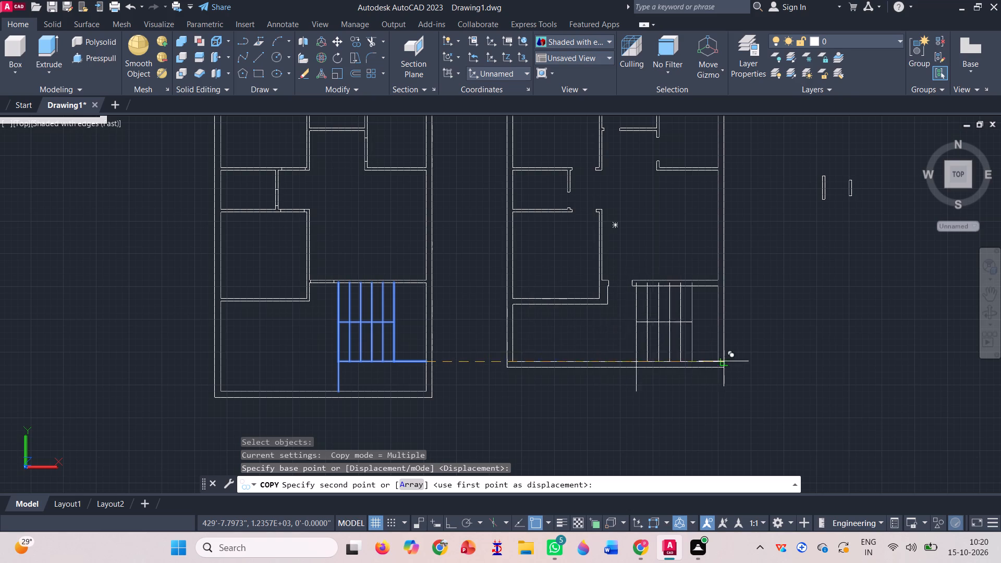
scroll(723, 364, "up", 2)
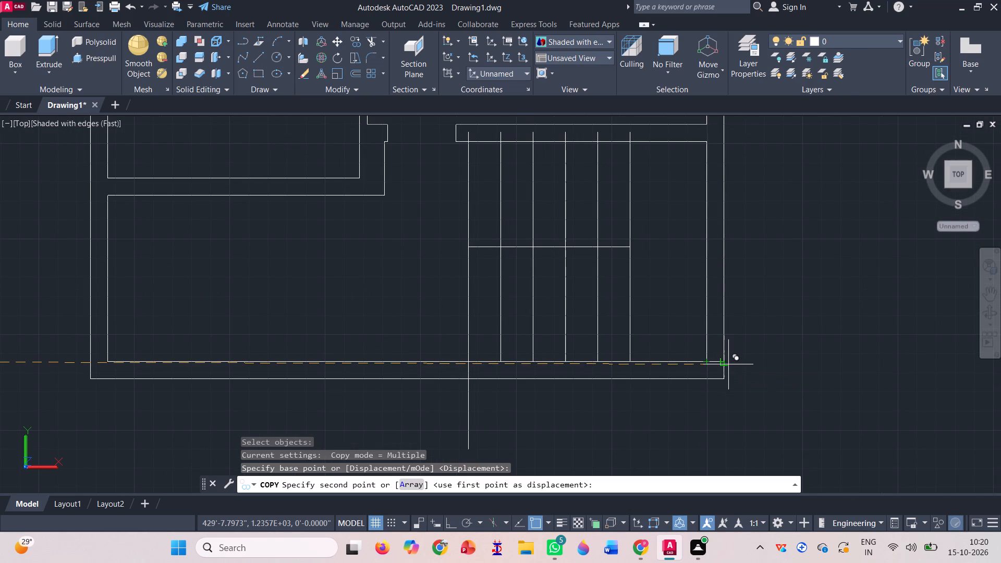
left_click(729, 365)
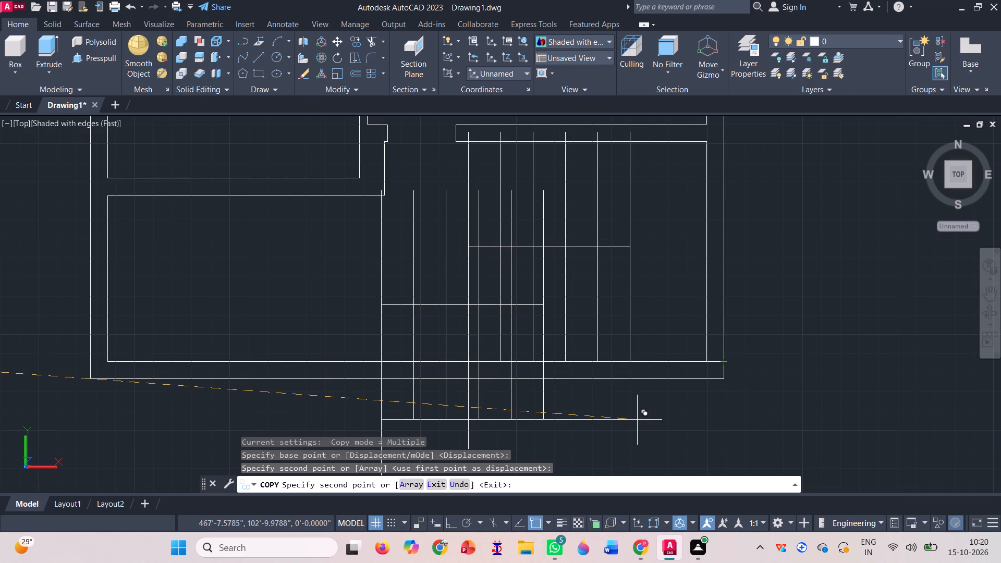
key("space")
Trim the ends of the six copied stair lines that project north into the hall's south wall.
left_click(372, 39)
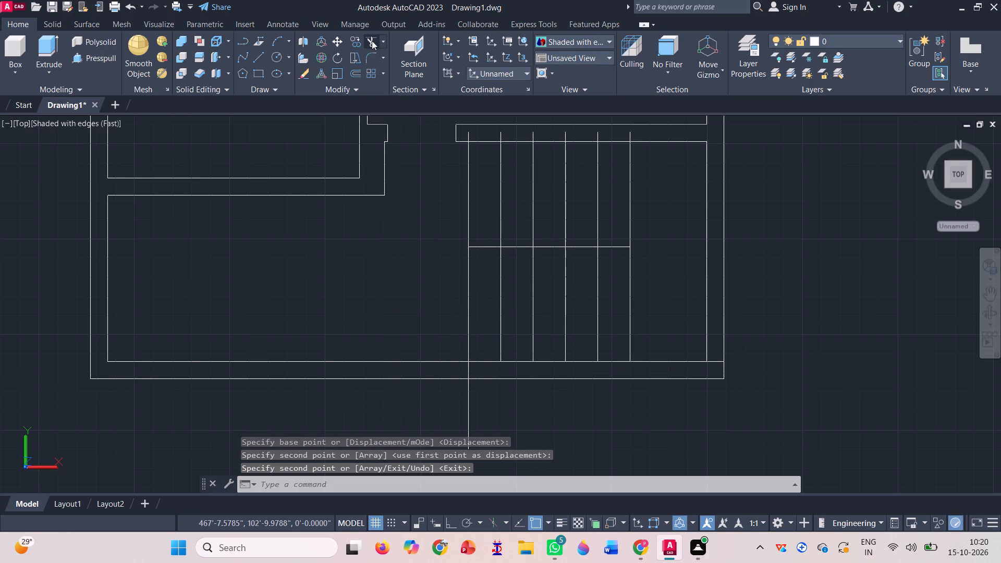
scroll(525, 133, "up", 3)
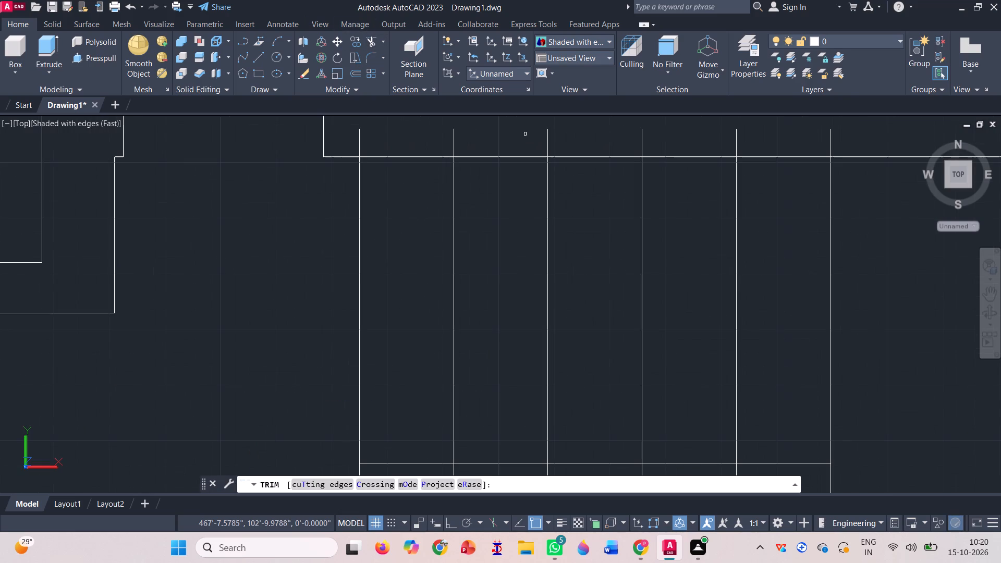
left_click(352, 143)
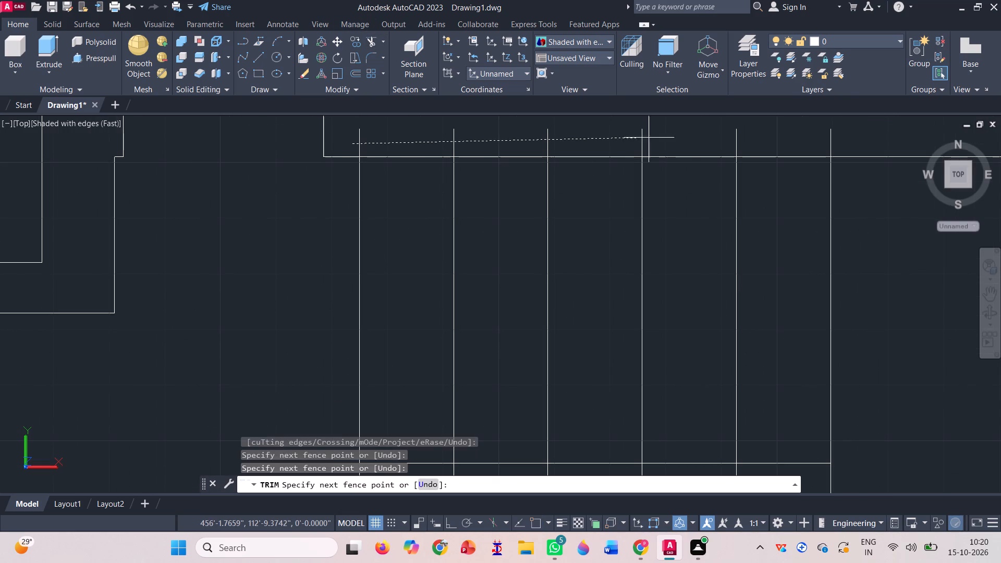
left_click(849, 144)
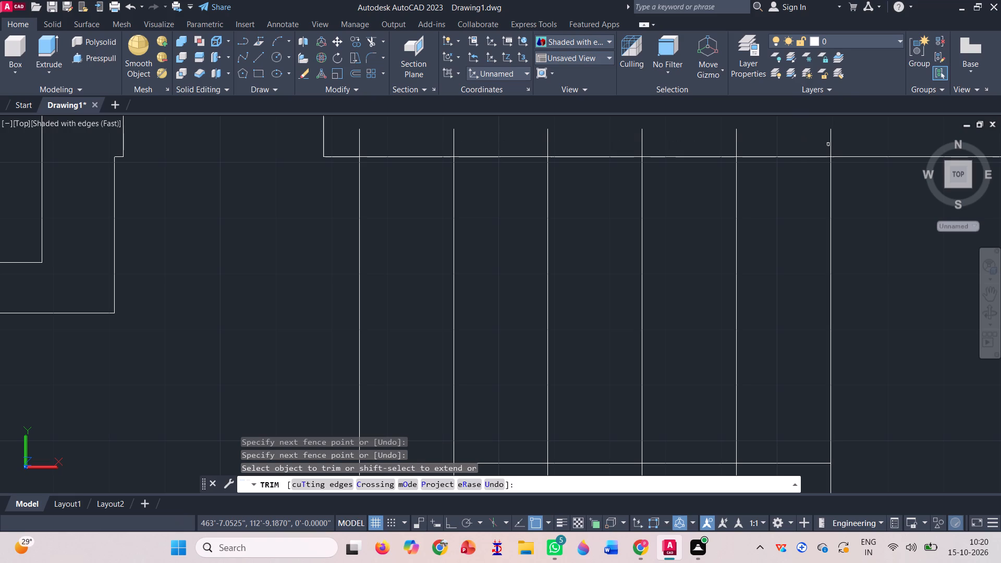
left_click(829, 144)
left_click(831, 144)
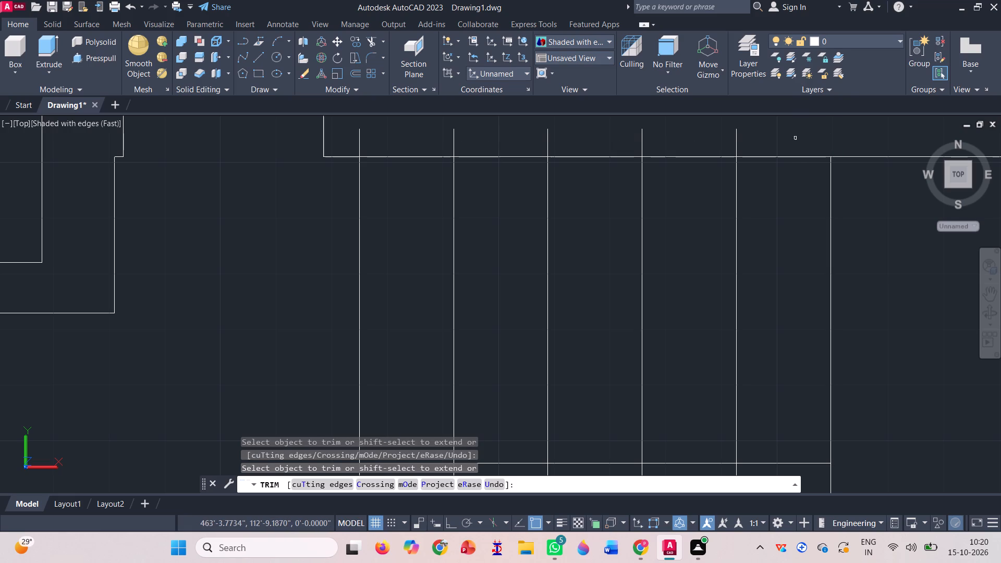
left_click(738, 141)
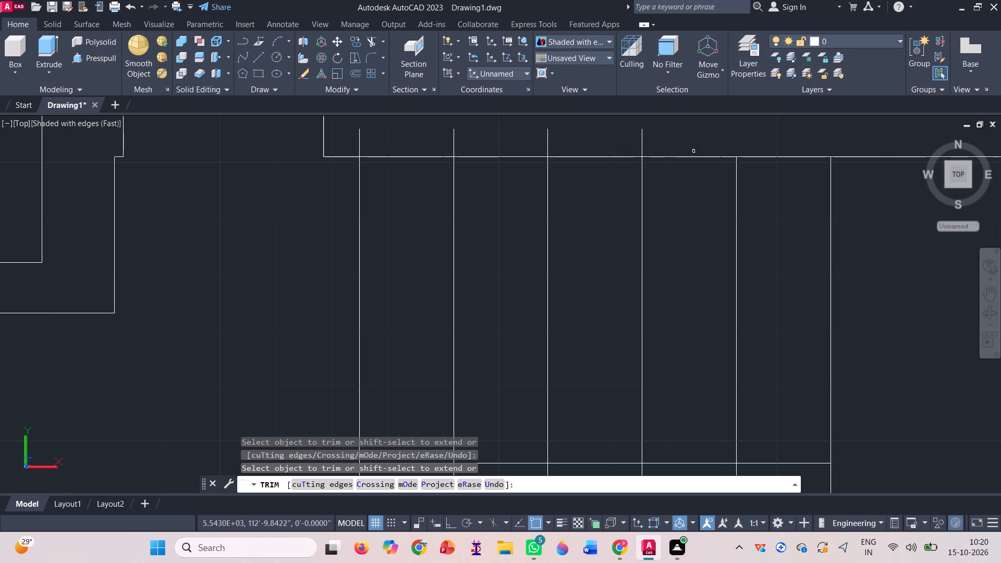
left_click(642, 145)
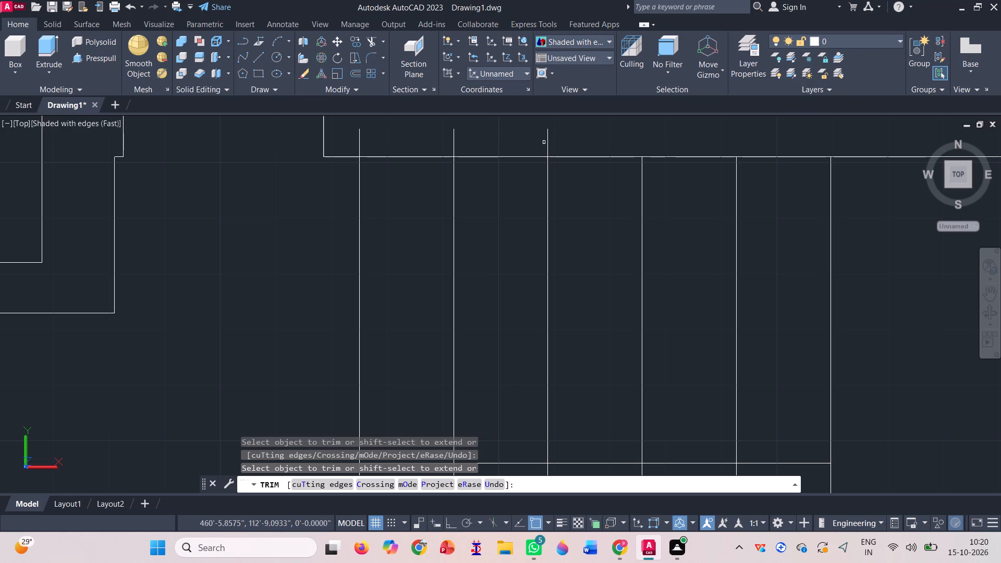
left_click(548, 143)
left_click(451, 139)
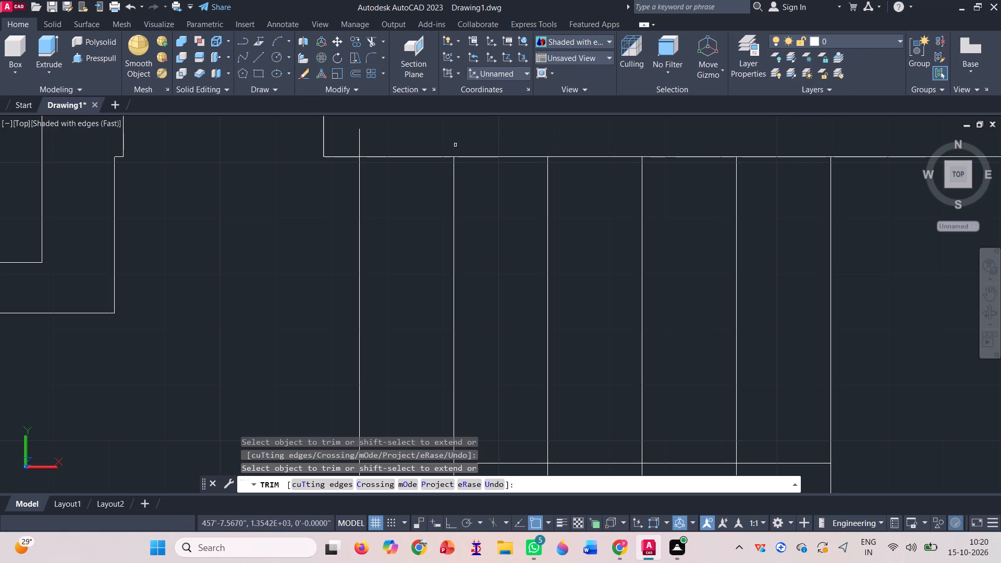
left_click(360, 143)
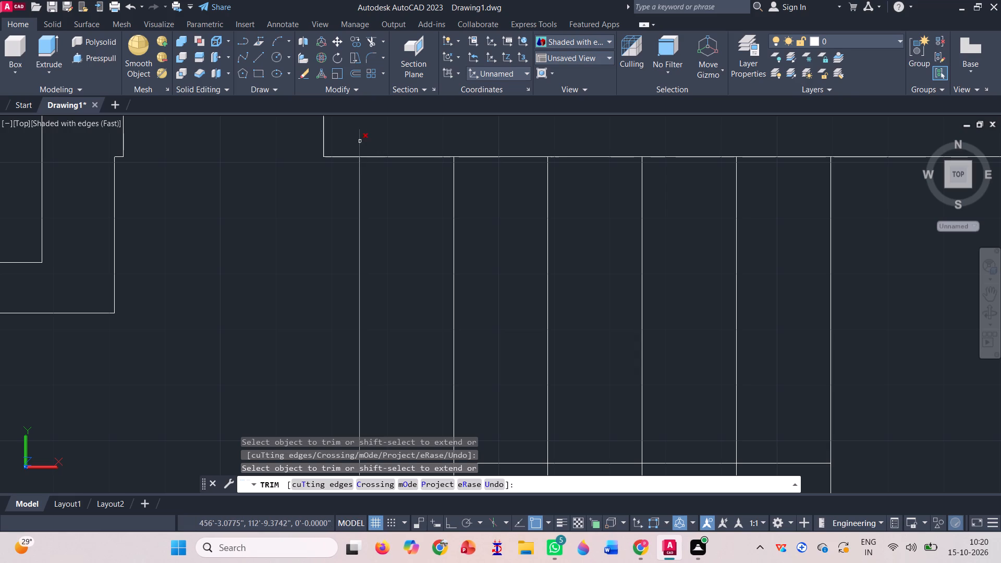
left_click(360, 141)
Trim the copied staircase's west line across and beyond the second plan's south outer wall.
scroll(435, 136, "down", 3)
scroll(432, 301, "up", 3)
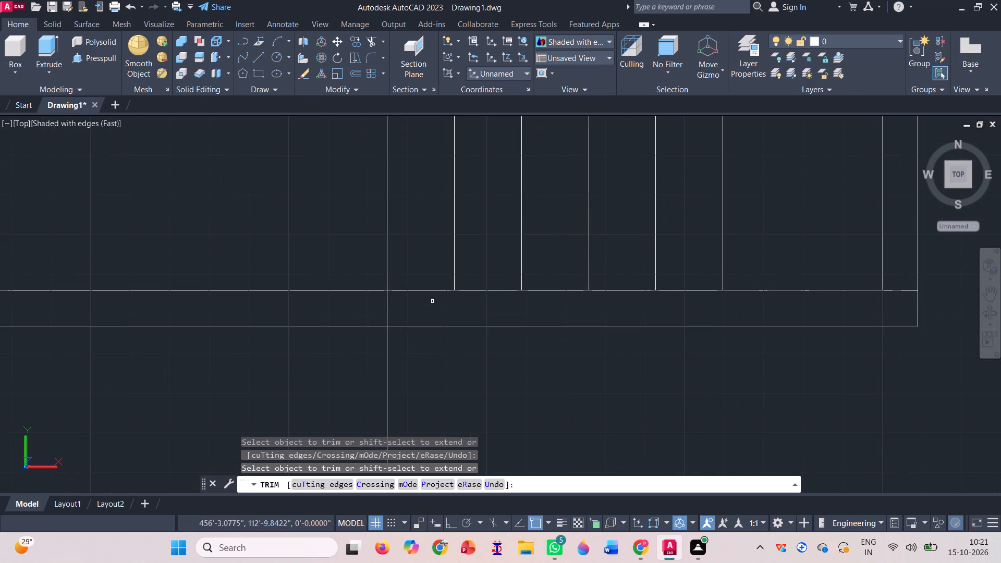
left_click(389, 304)
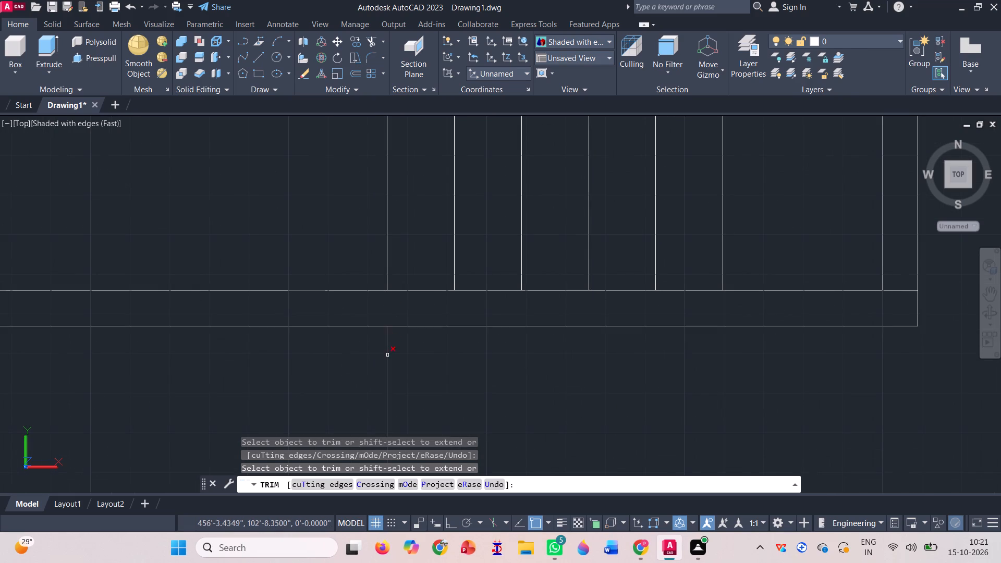
left_click(387, 354)
scroll(406, 352, "down", 3)
scroll(690, 307, "down", 2)
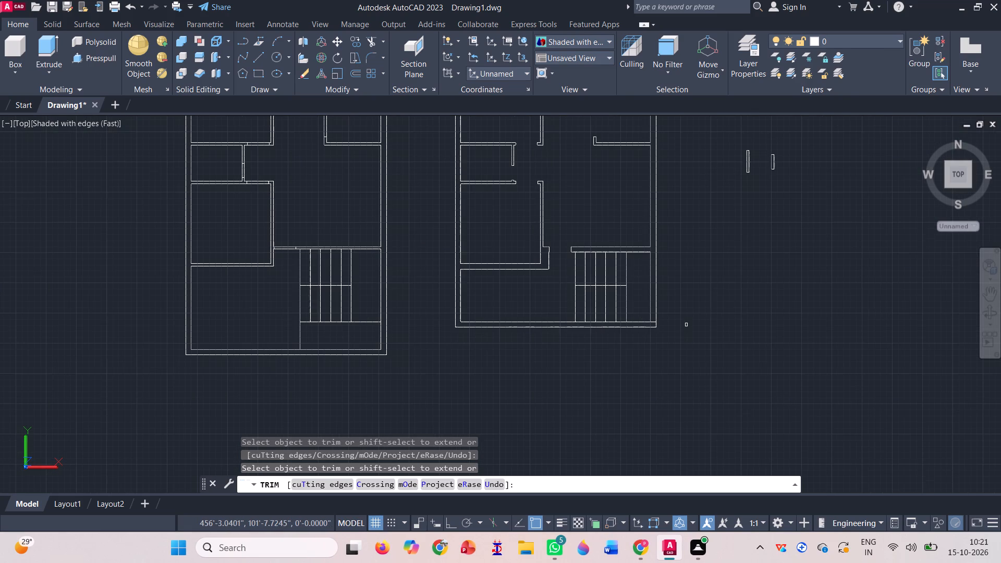
key("space")
Erase the two spare door-width rectangles standing east of the second plan.
scroll(519, 336, "down", 1)
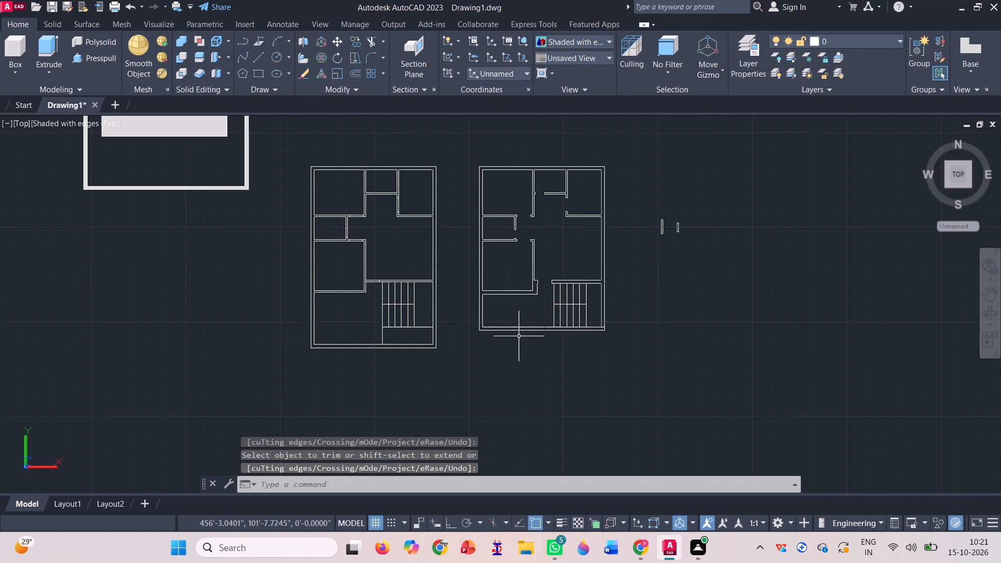
left_click(709, 256)
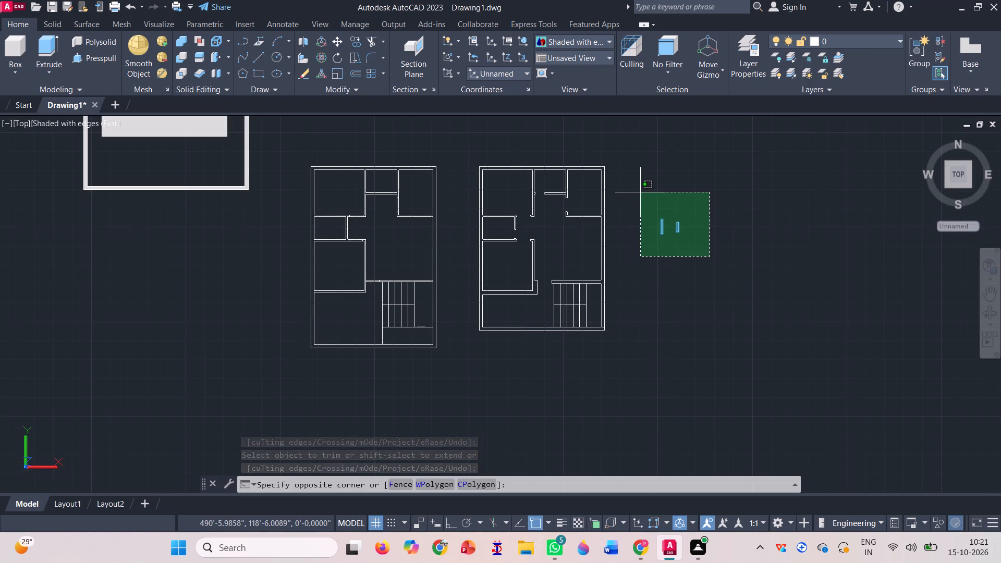
left_click(640, 192)
key("Delete")
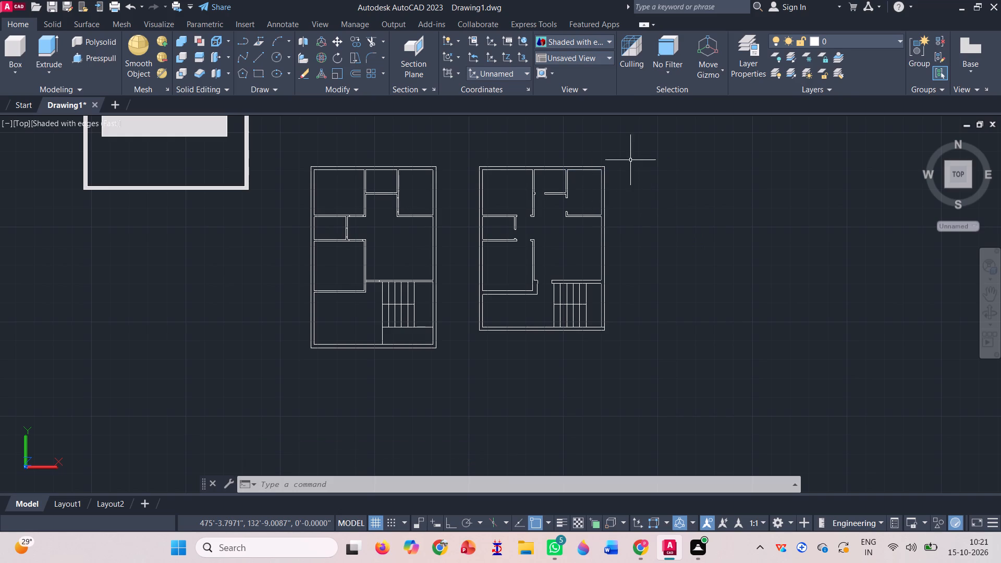
Trim the copied landing line where it crosses the thickness of the second plan's east outer wall.
left_click(350, 40)
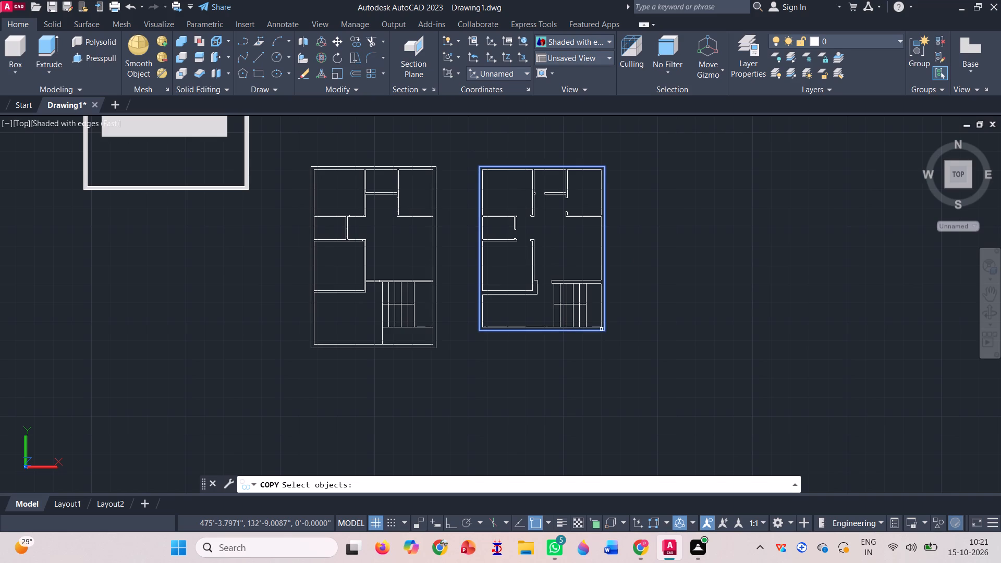
key("Escape")
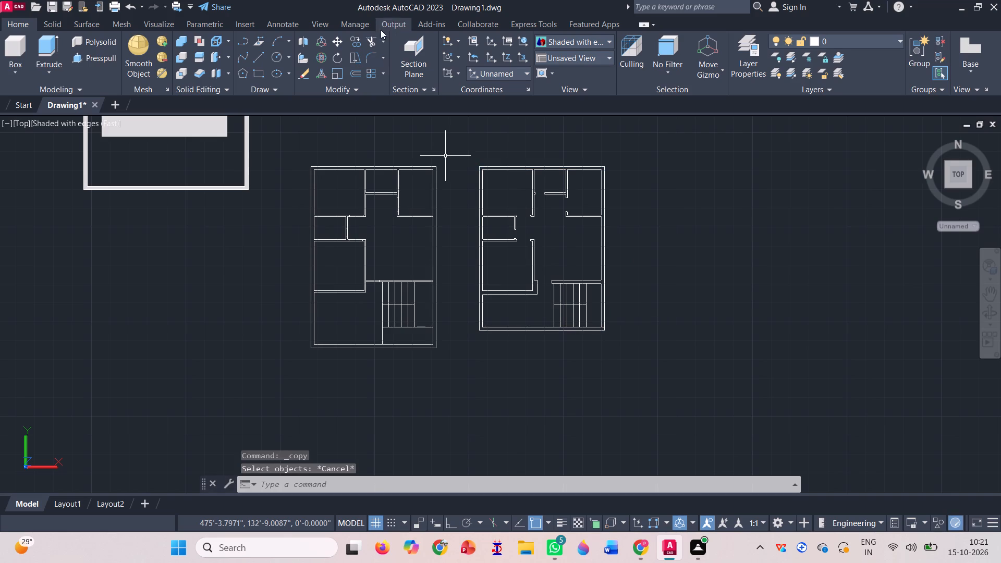
left_click(367, 42)
scroll(604, 335, "up", 3)
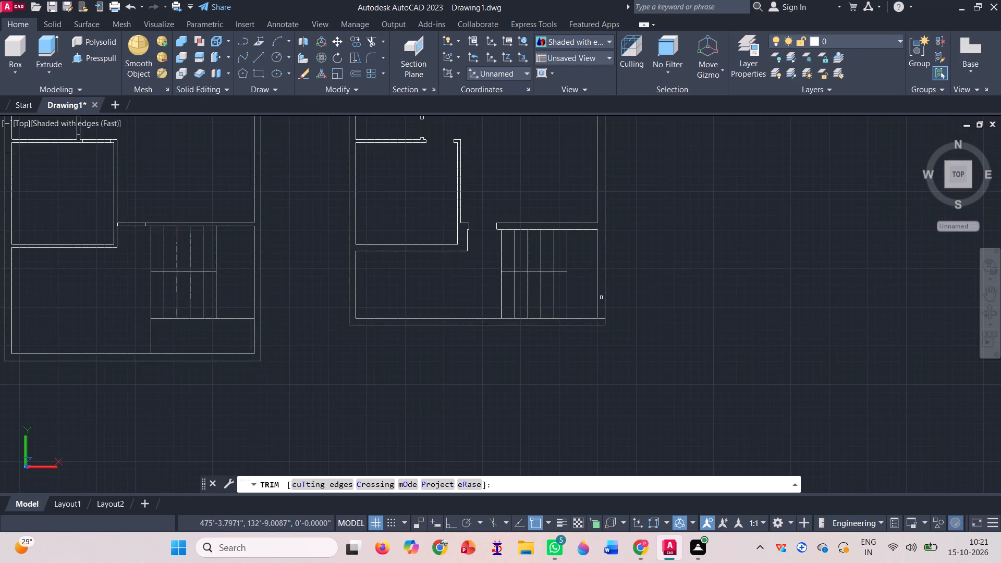
scroll(597, 275, "up", 4)
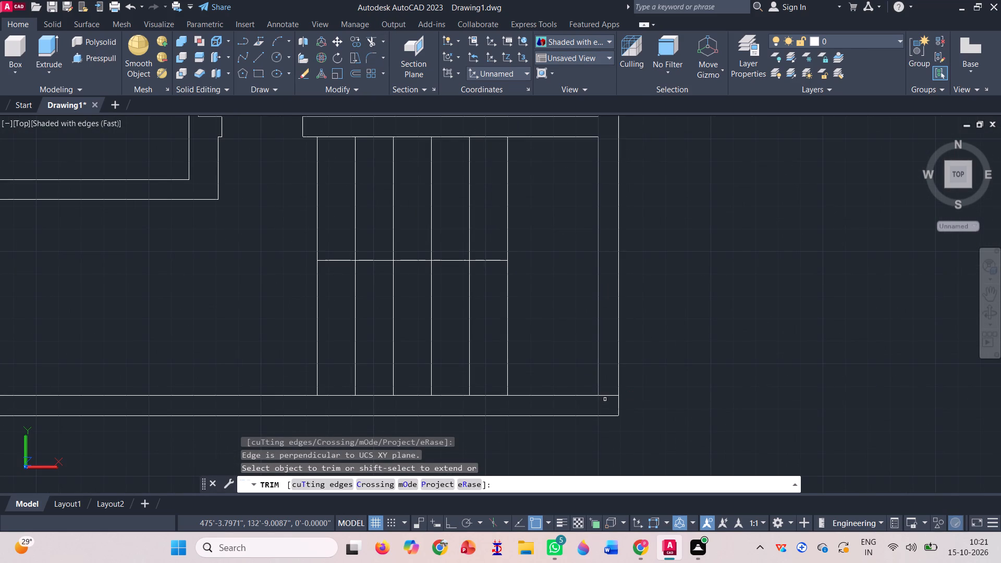
left_click(608, 394)
left_click(608, 394)
left_click(608, 394)
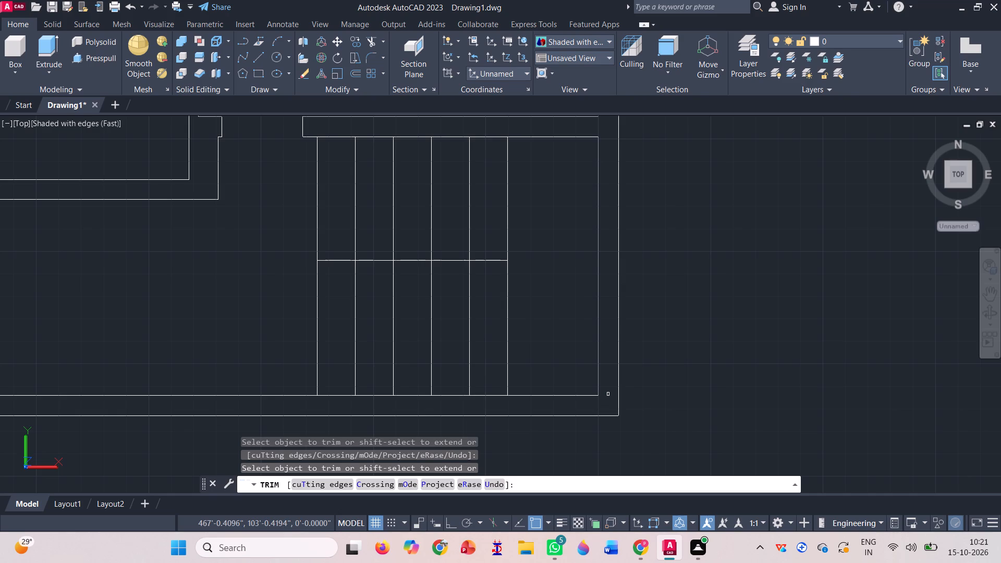
scroll(608, 398, "down", 2)
key("Escape")
Join all the second plan's outer wall, partition and door jamb lines into polylines, leaving out the staircase lines.
scroll(507, 328, "down", 1)
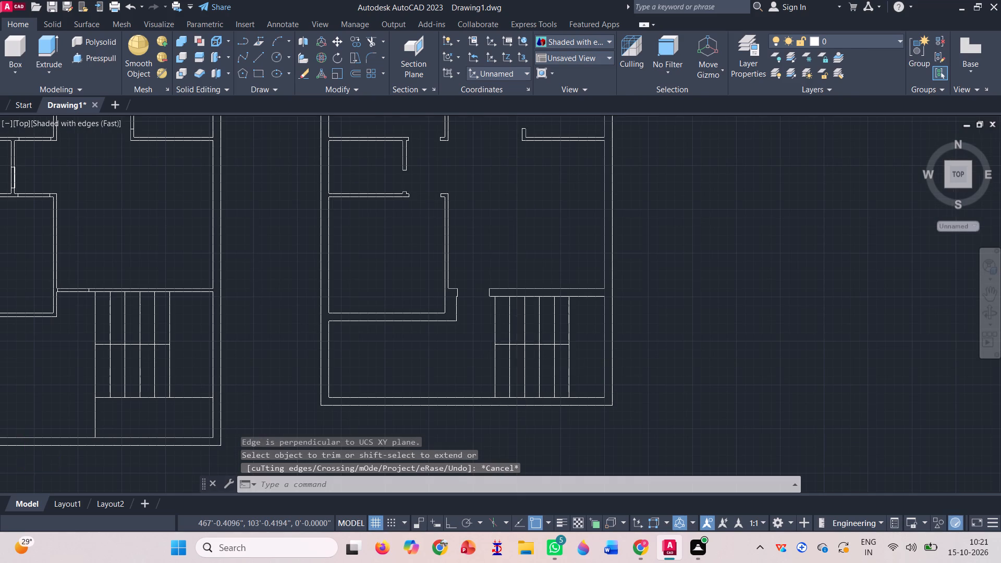
left_click(594, 396)
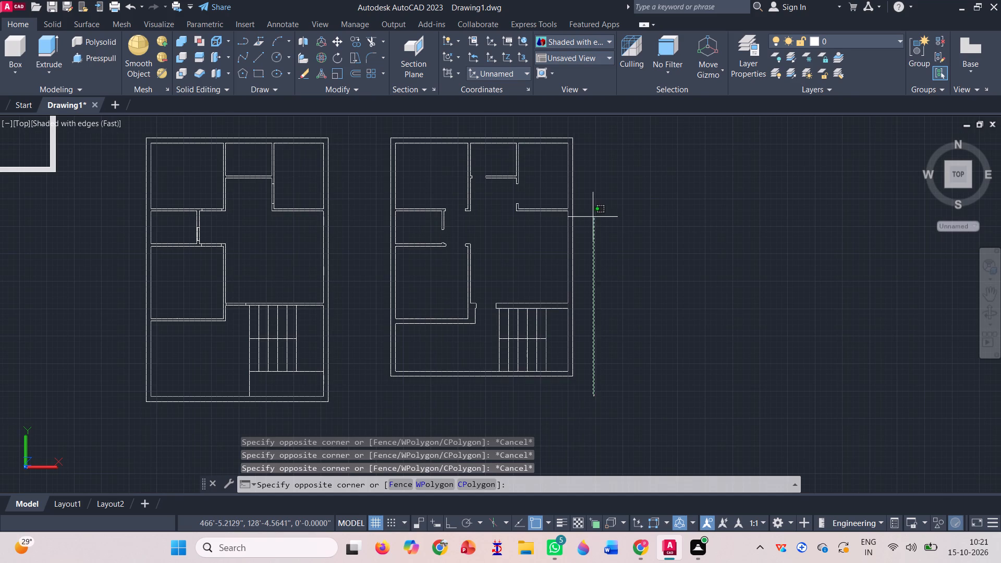
left_click(566, 189)
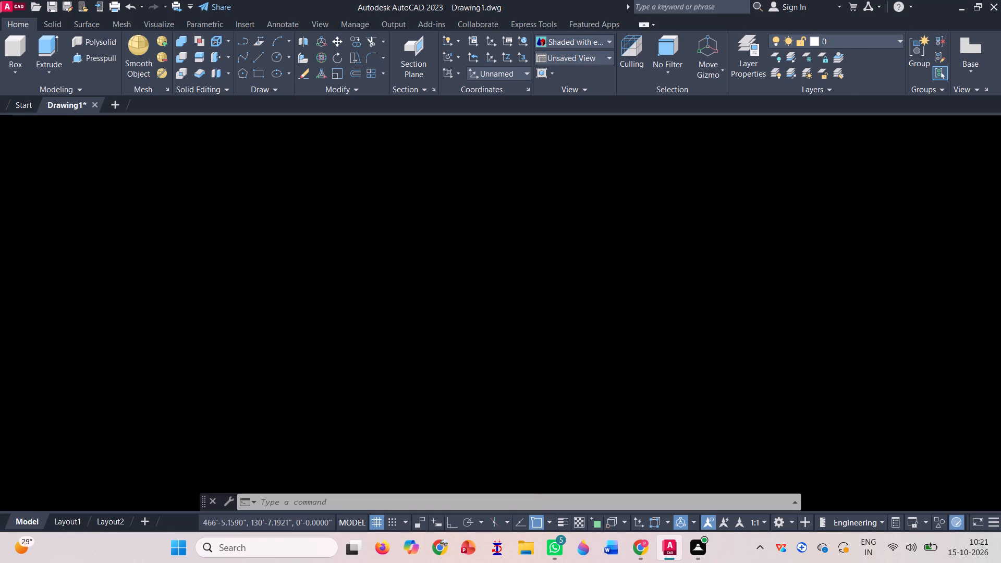
left_click(539, 182)
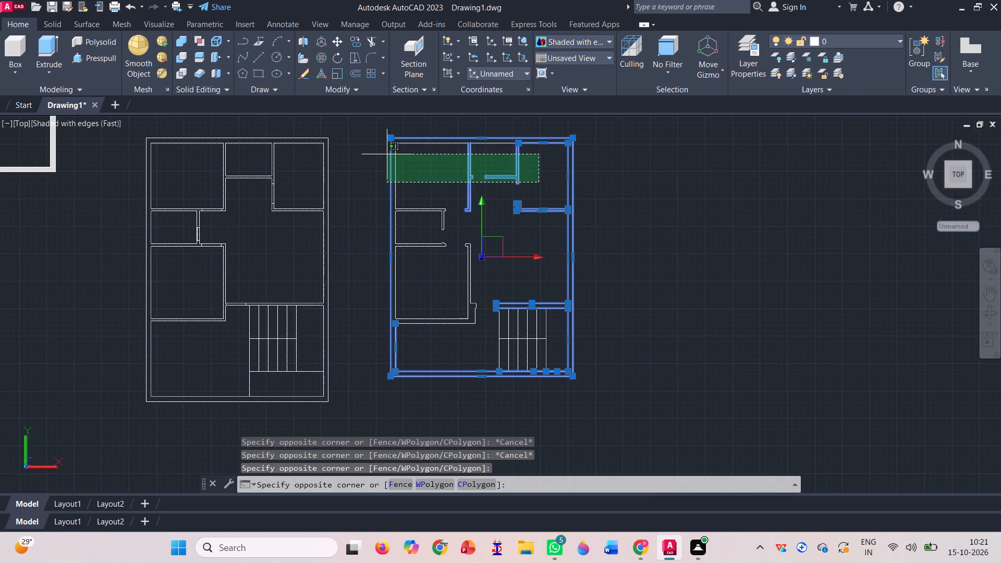
left_click(406, 138)
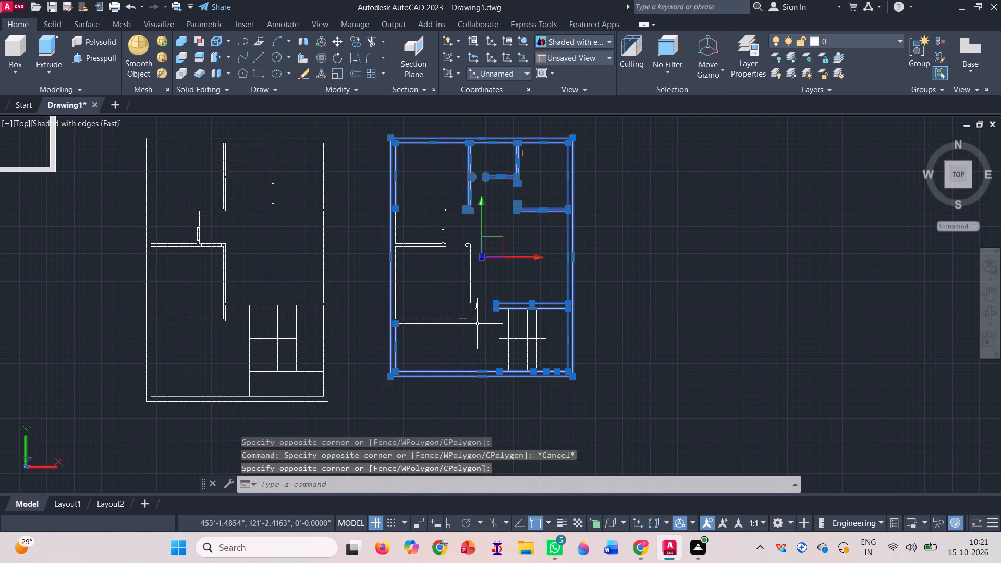
left_click(477, 325)
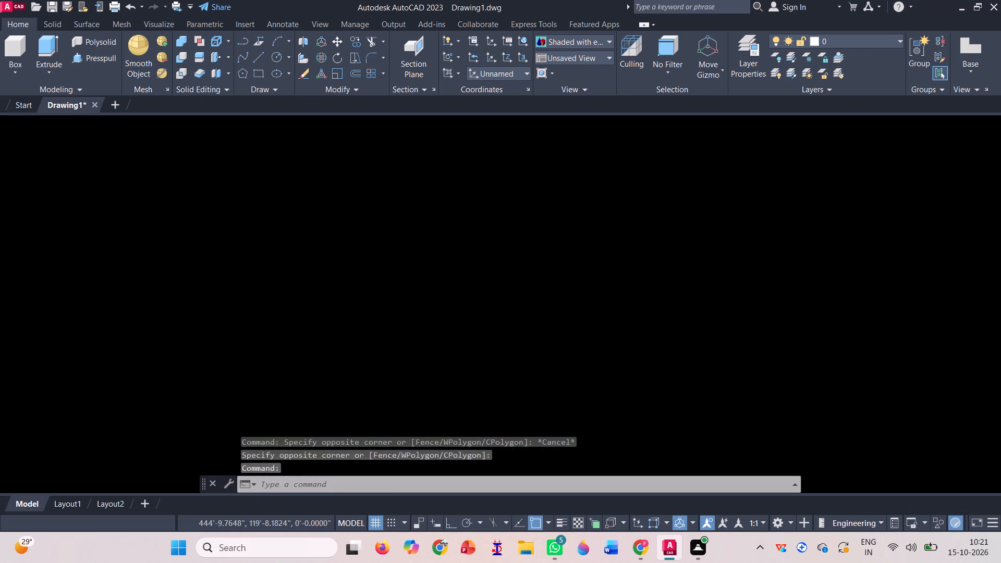
left_click(449, 279)
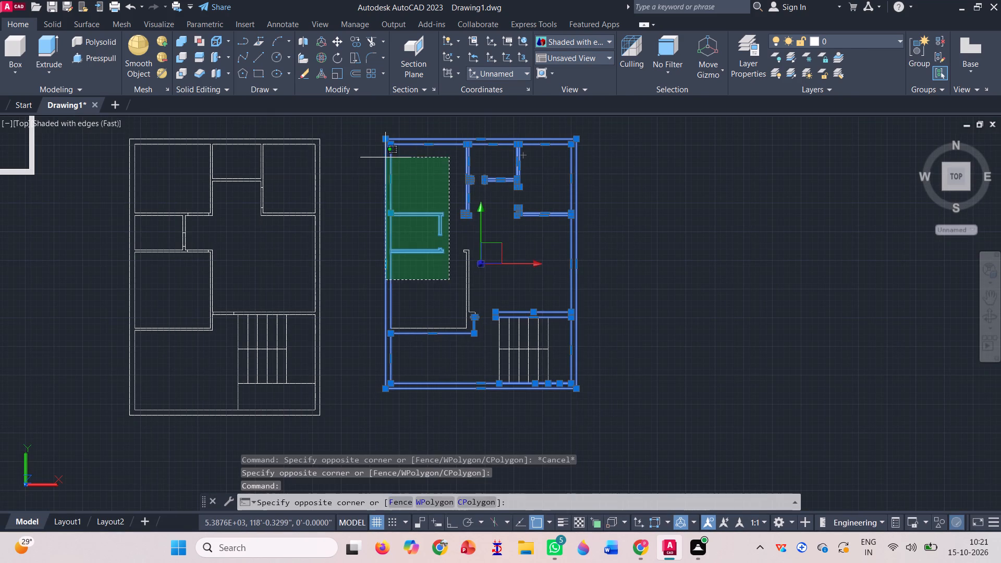
left_click(383, 152)
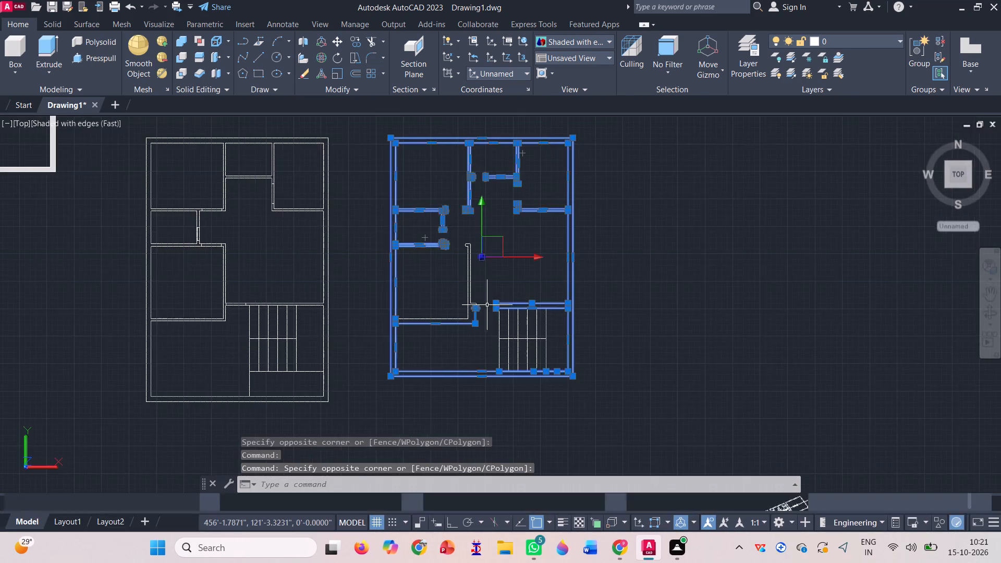
scroll(487, 304, "up", 2)
left_click(479, 277)
left_click(404, 243)
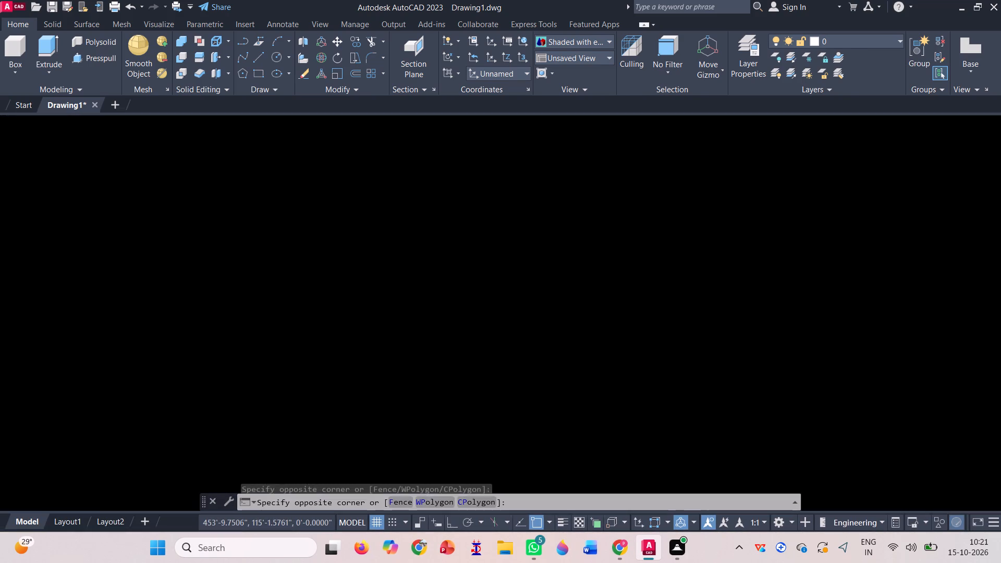
scroll(438, 322, "up", 3)
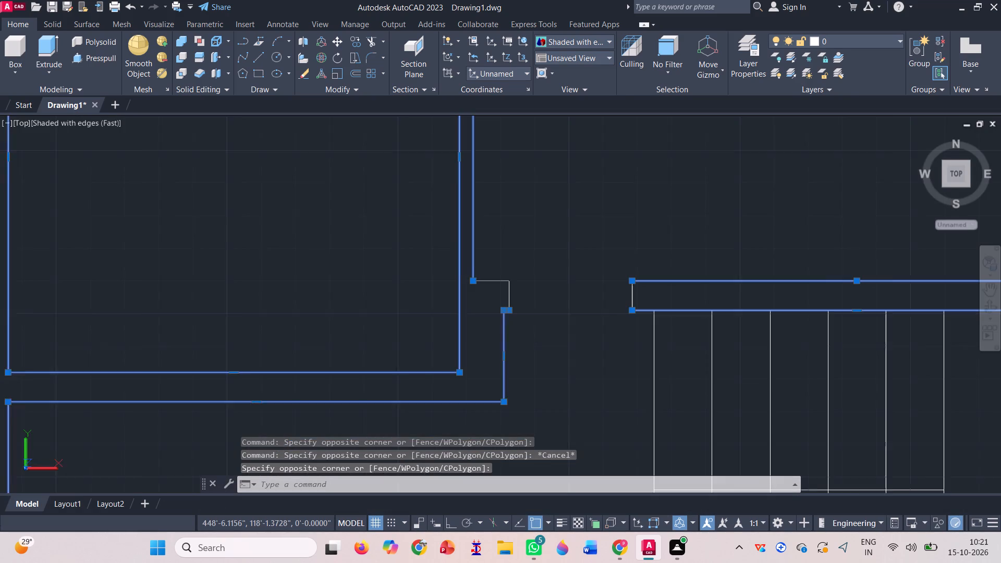
scroll(493, 319, "up", 1)
left_click(690, 293)
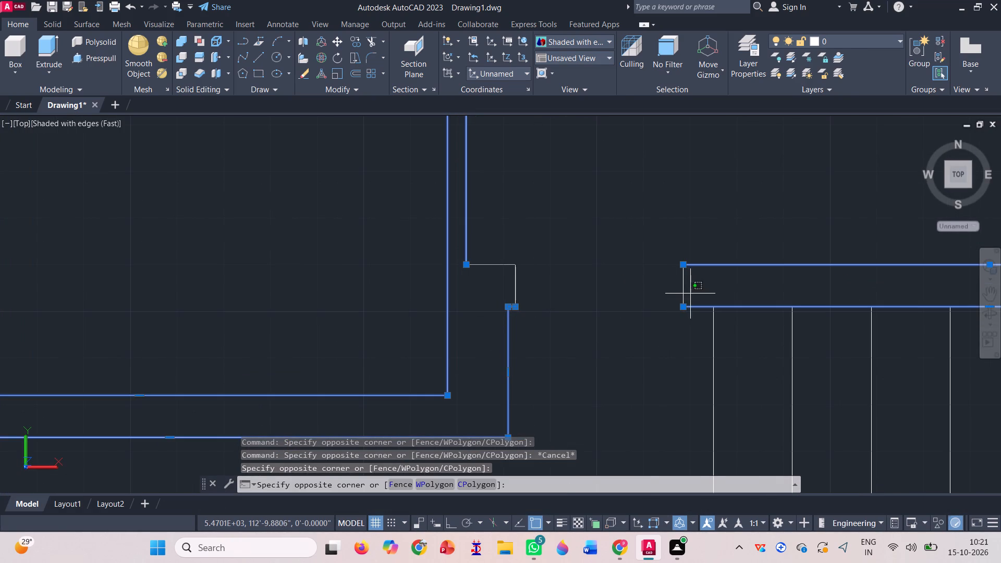
left_click(480, 249)
scroll(523, 253, "down", 3)
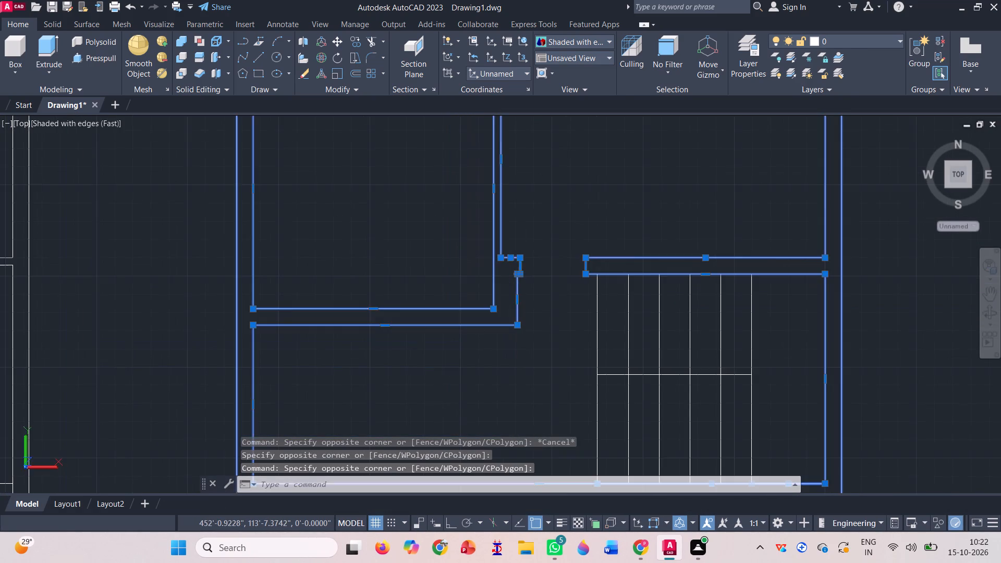
scroll(526, 266, "down", 3)
scroll(565, 154, "up", 3)
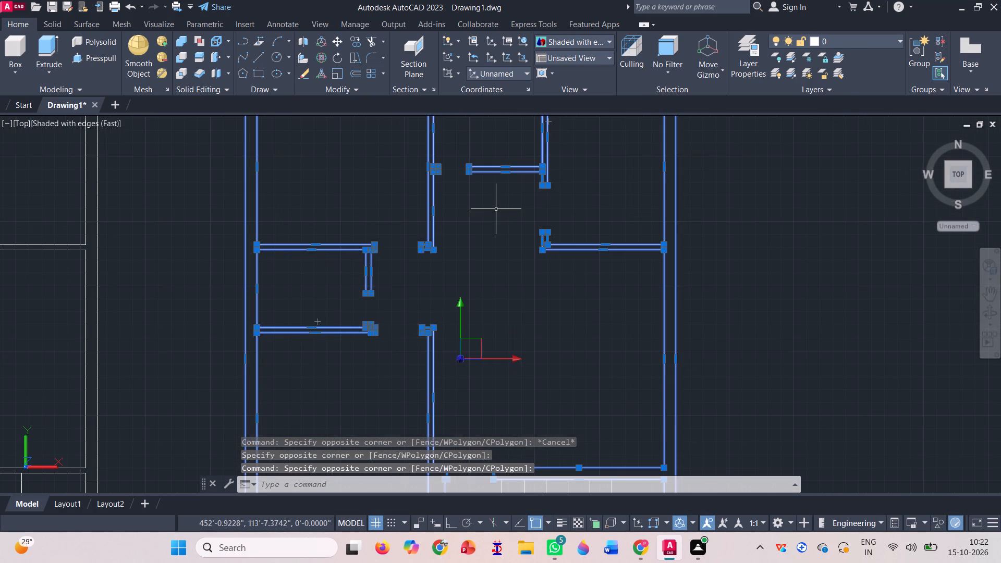
scroll(496, 209, "down", 1)
scroll(486, 165, "up", 6)
scroll(467, 164, "down", 2)
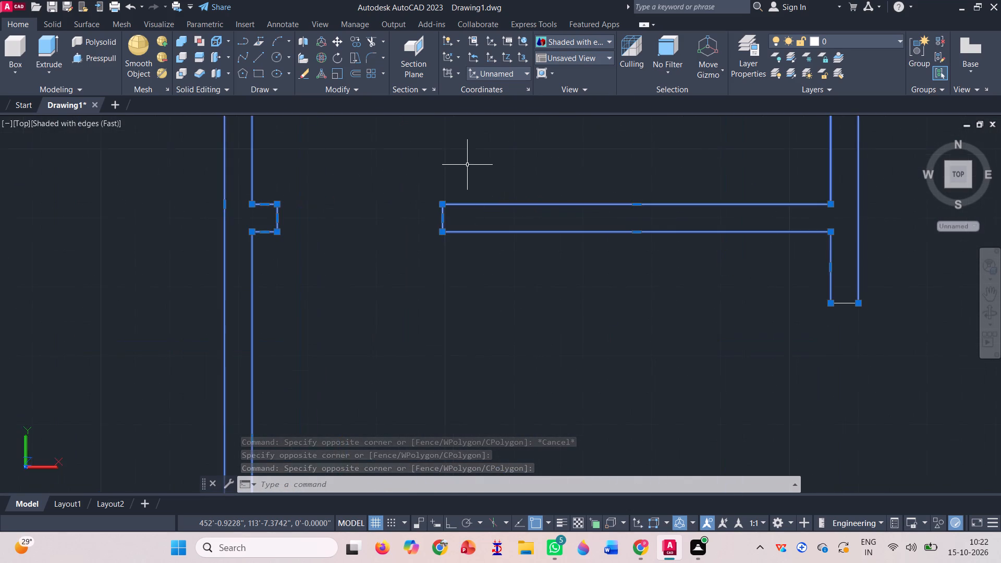
scroll(467, 164, "down", 4)
scroll(539, 230, "up", 4)
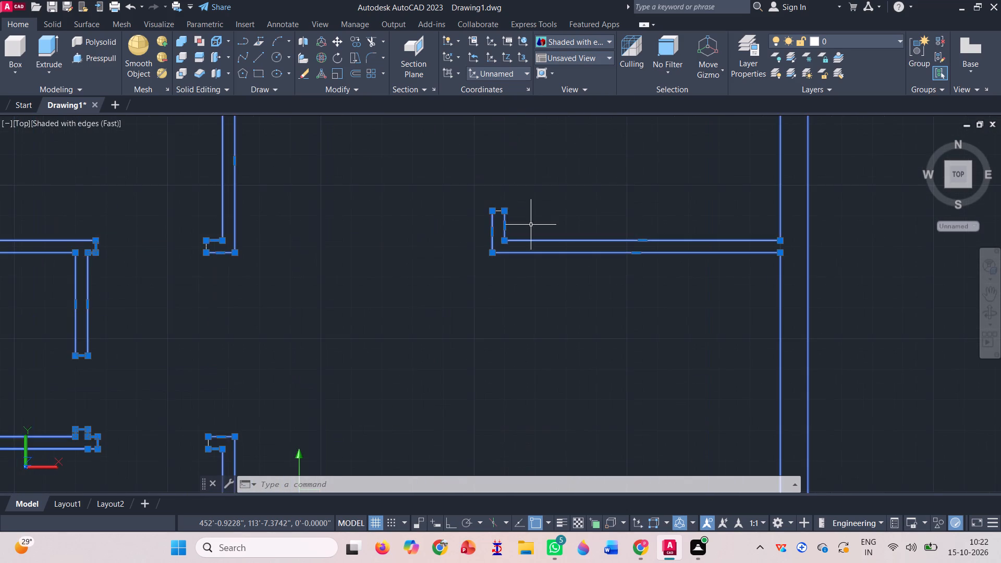
scroll(516, 213, "up", 8)
left_click(401, 200)
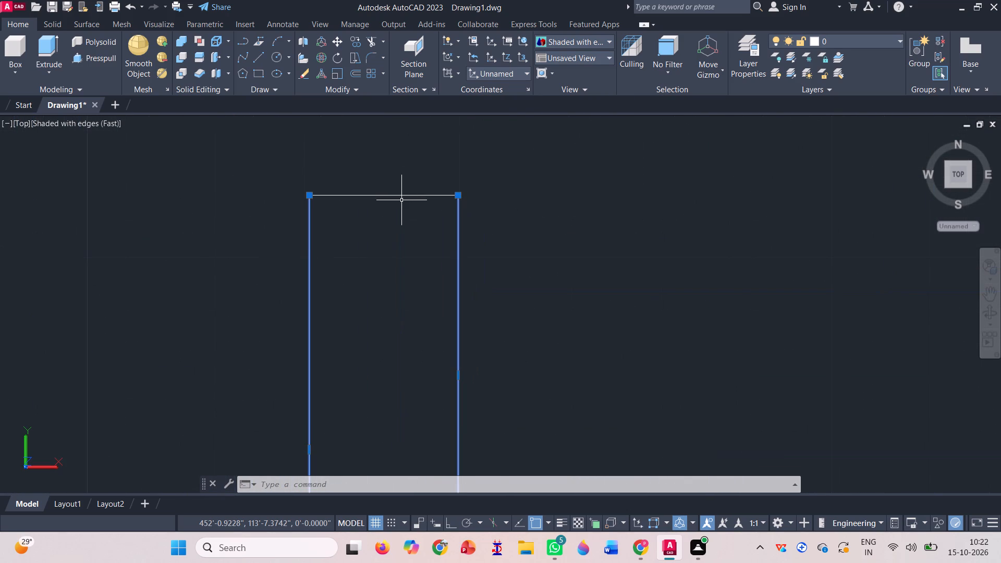
left_click(397, 175)
scroll(398, 176, "down", 9)
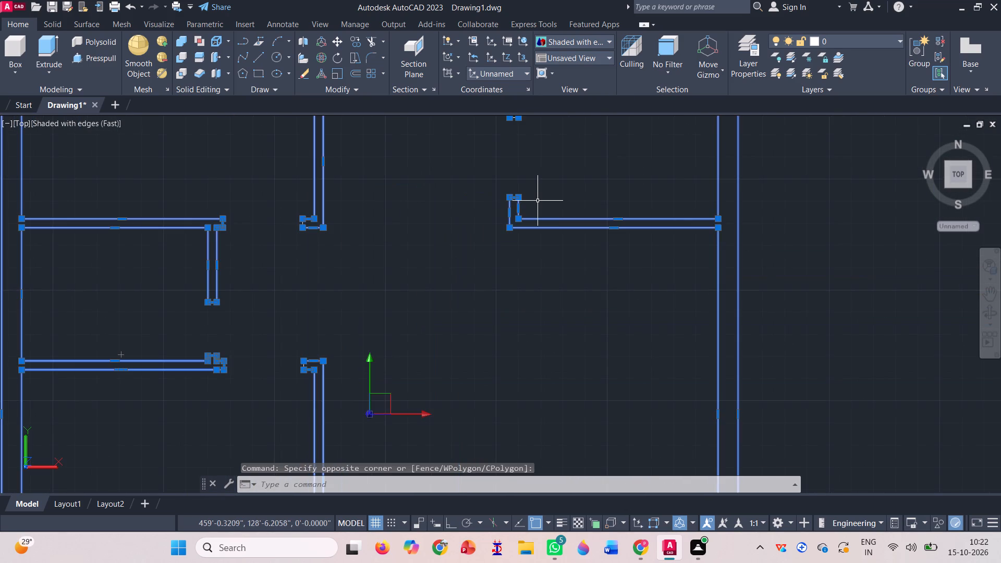
scroll(538, 200, "down", 1)
scroll(382, 210, "up", 11)
left_click(365, 197)
left_click(257, 169)
scroll(422, 239, "down", 3)
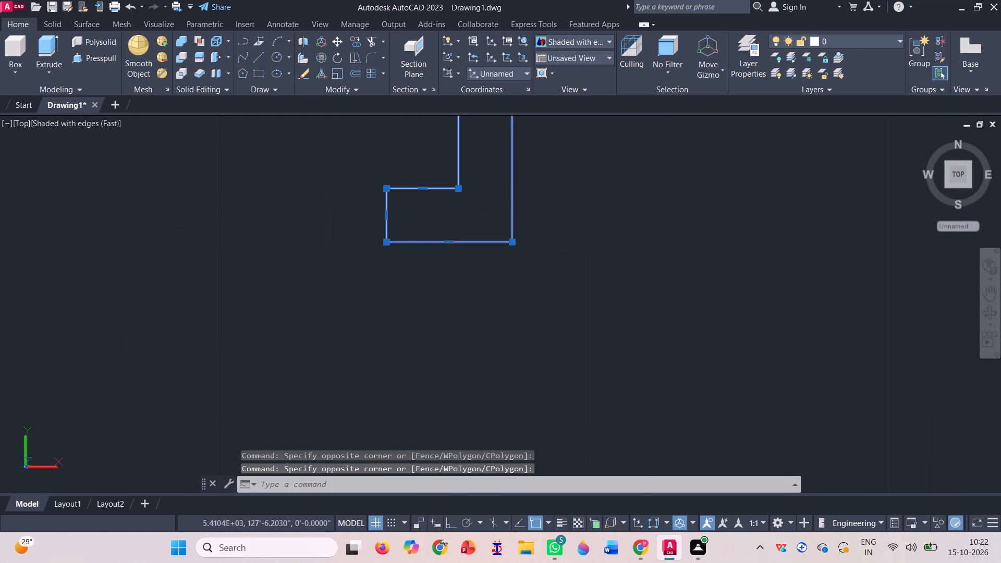
scroll(438, 227, "down", 2)
scroll(429, 172, "down", 2)
scroll(348, 278, "up", 1)
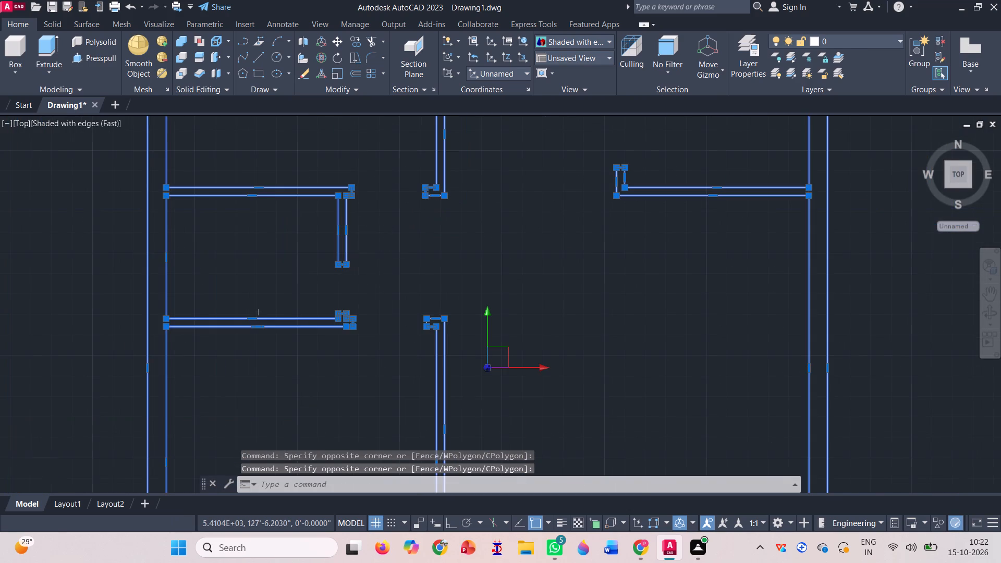
scroll(348, 278, "up", 2)
scroll(416, 285, "down", 2)
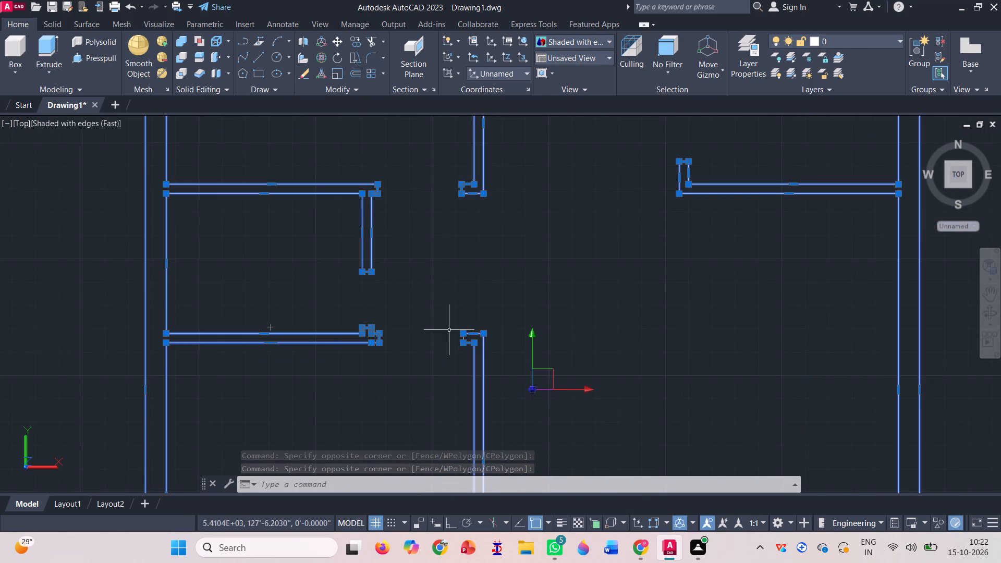
scroll(451, 340, "up", 4)
scroll(521, 319, "up", 3)
left_click(516, 353)
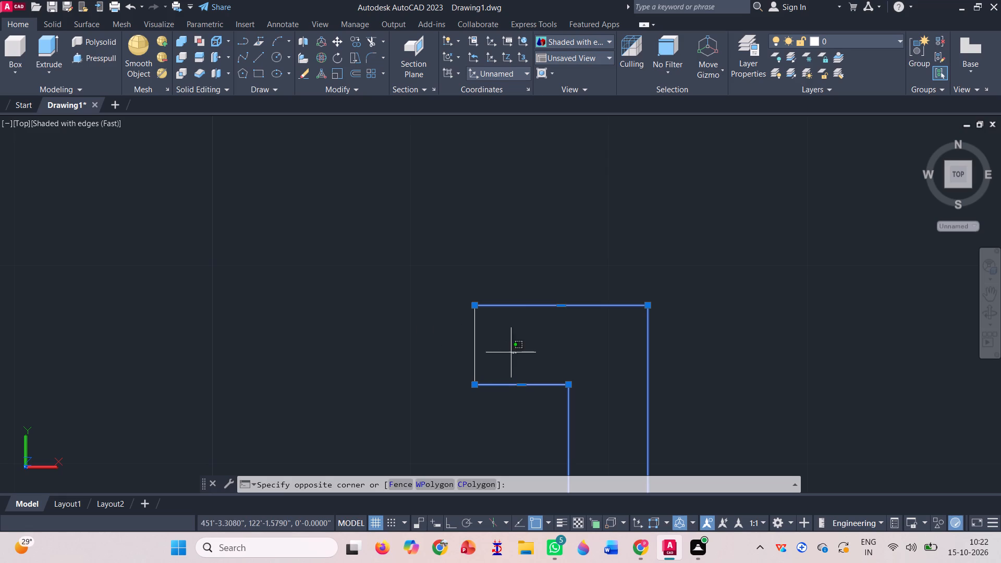
left_click(417, 334)
scroll(400, 288, "down", 6)
scroll(464, 238, "down", 3)
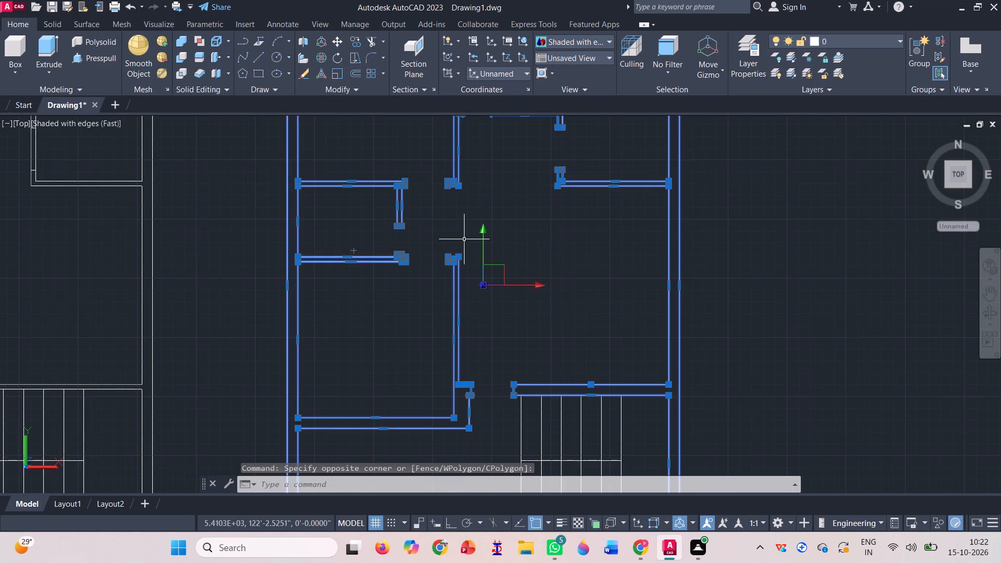
scroll(464, 239, "down", 1)
scroll(473, 340, "up", 4)
scroll(451, 304, "up", 3)
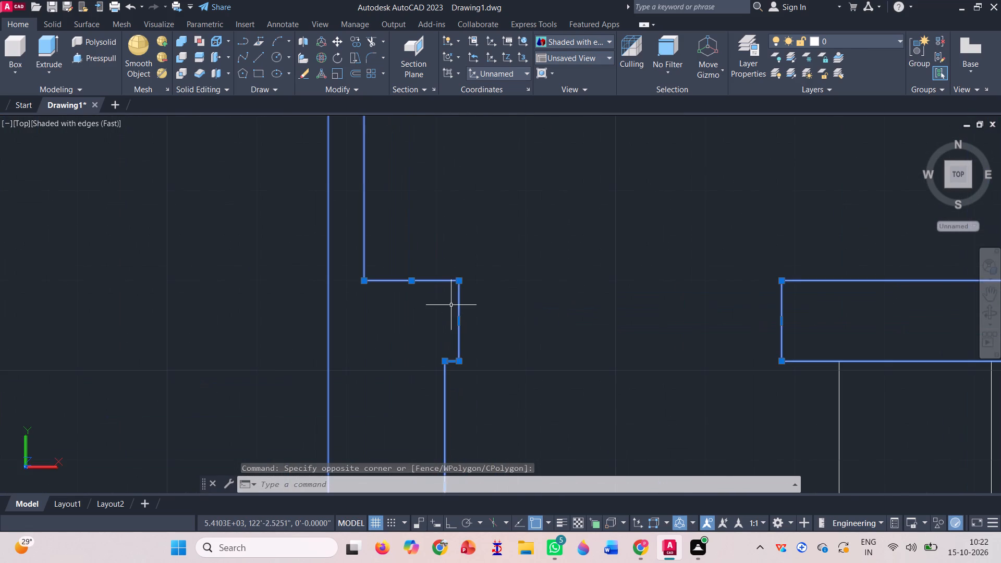
scroll(449, 303, "down", 2)
scroll(491, 283, "down", 2)
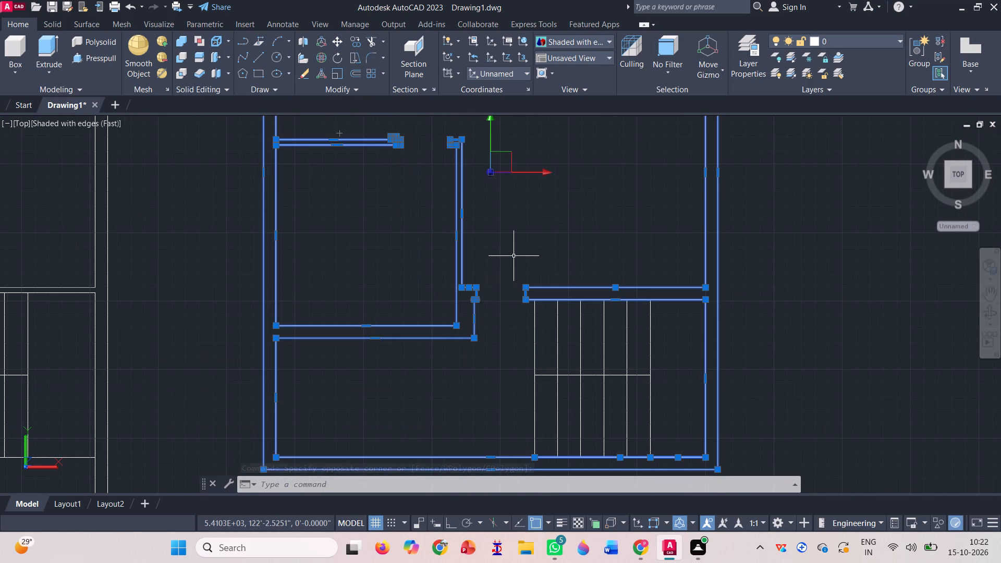
scroll(514, 255, "down", 2)
scroll(465, 314, "down", 1)
scroll(521, 222, "up", 3)
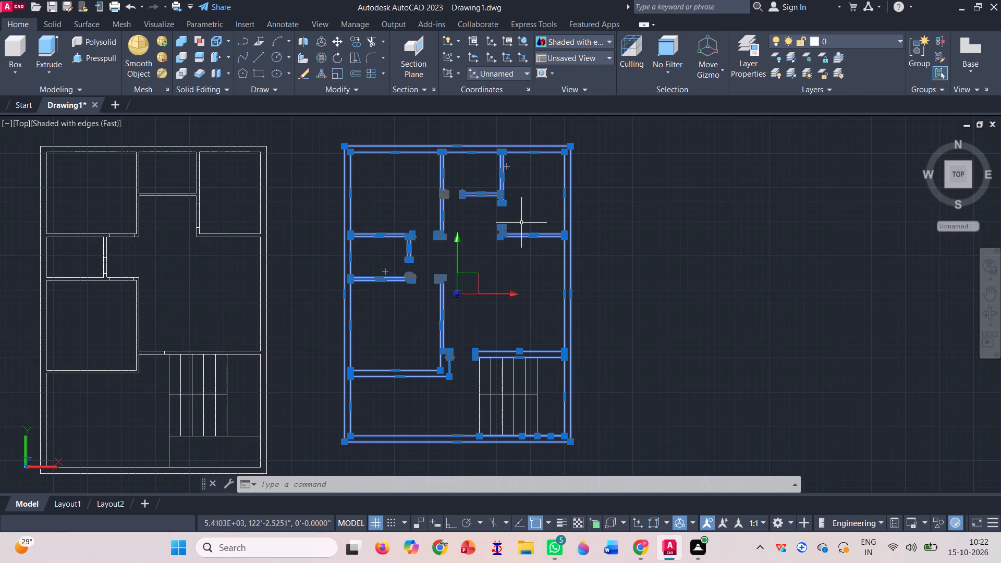
key("j")
key("Return")
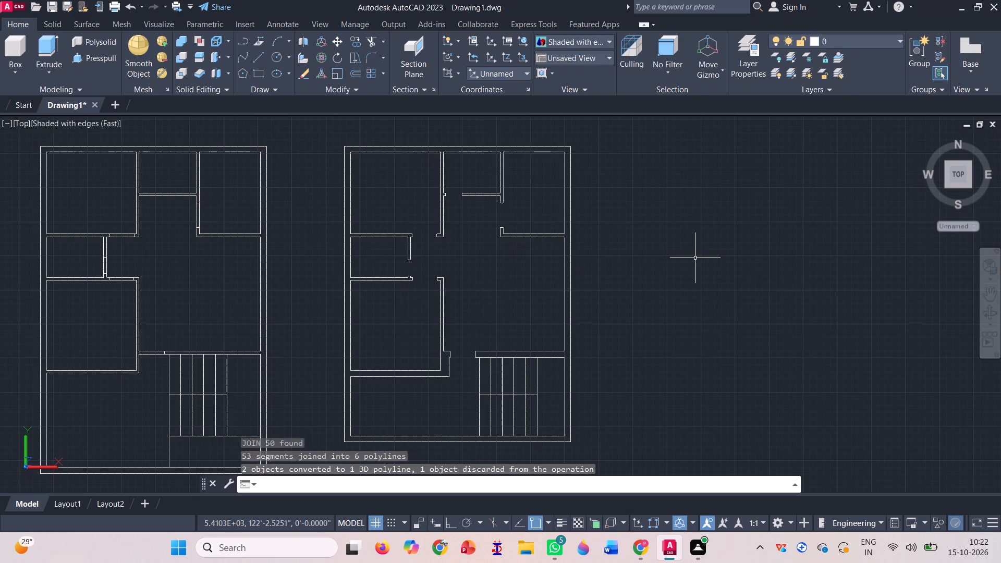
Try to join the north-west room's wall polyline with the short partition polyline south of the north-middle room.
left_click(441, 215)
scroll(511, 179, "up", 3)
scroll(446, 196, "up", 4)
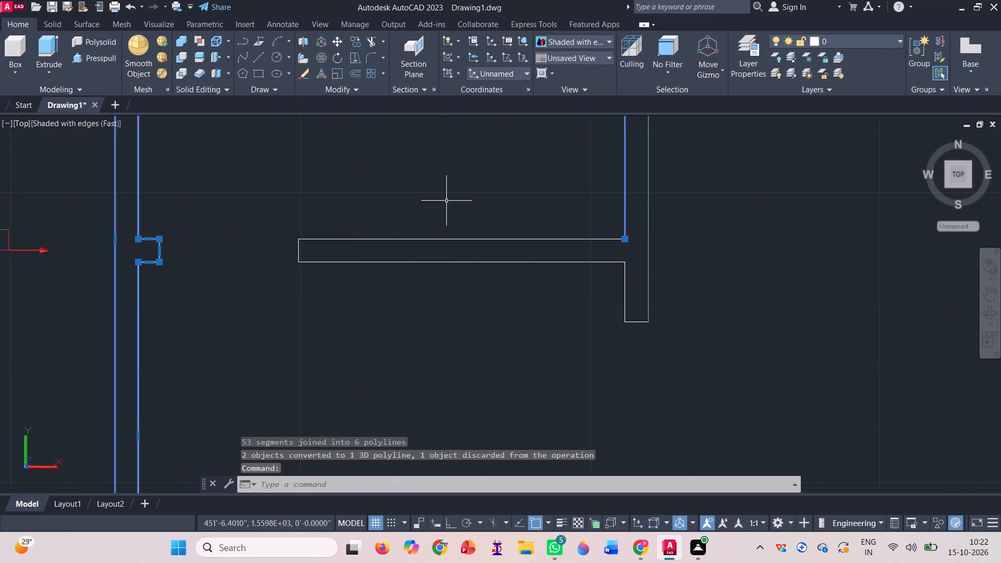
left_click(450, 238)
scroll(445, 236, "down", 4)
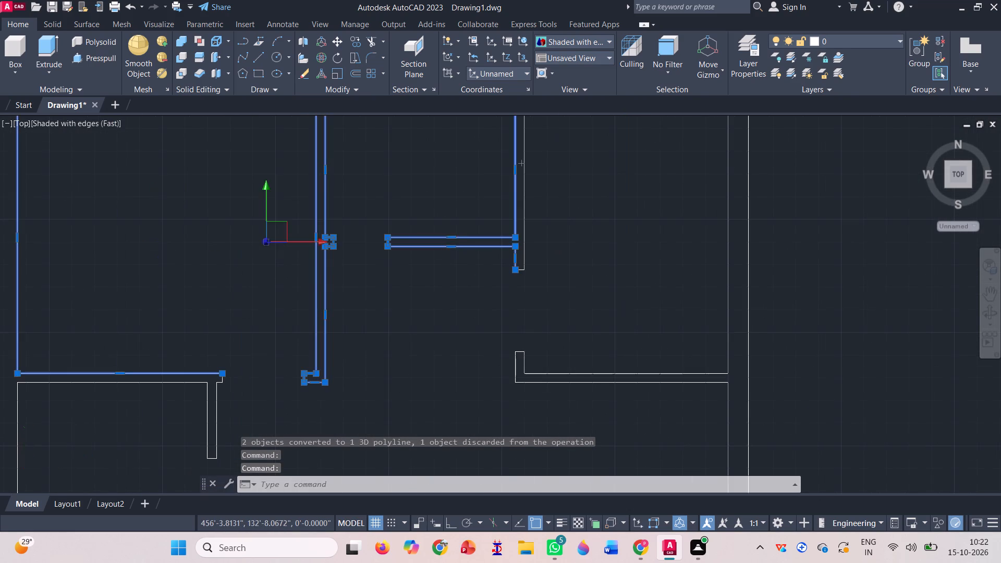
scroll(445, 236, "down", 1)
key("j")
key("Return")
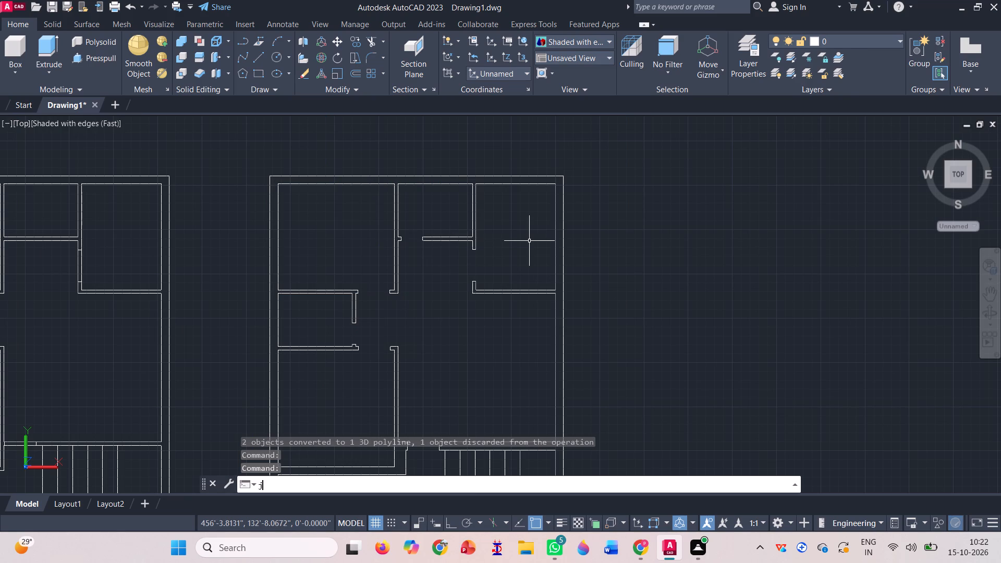
Trim the overlapping wall segment along the east side of the second plan's north-middle room.
scroll(472, 234, "up", 3)
left_click(472, 234)
scroll(472, 234, "down", 3)
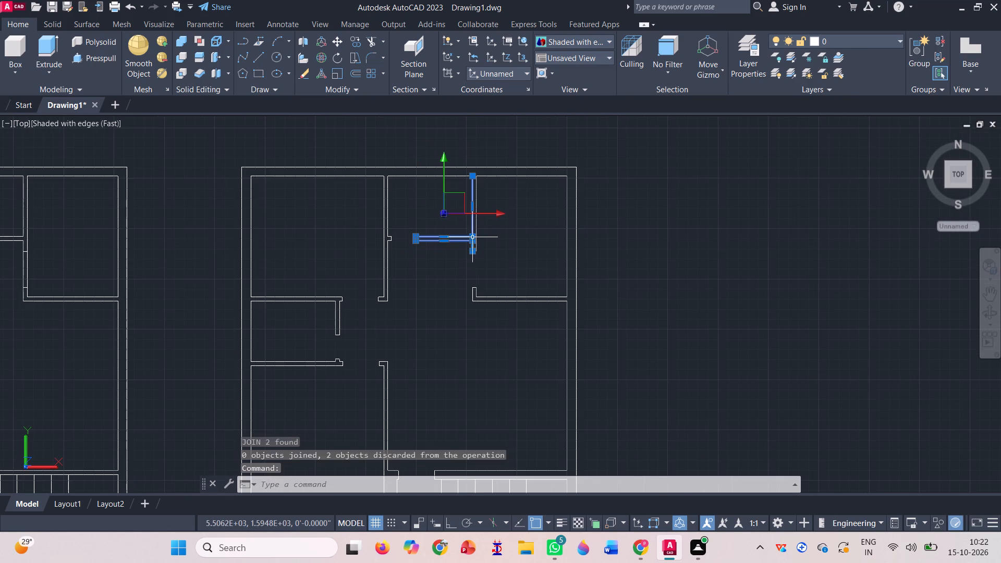
scroll(441, 168, "up", 3)
key("Escape")
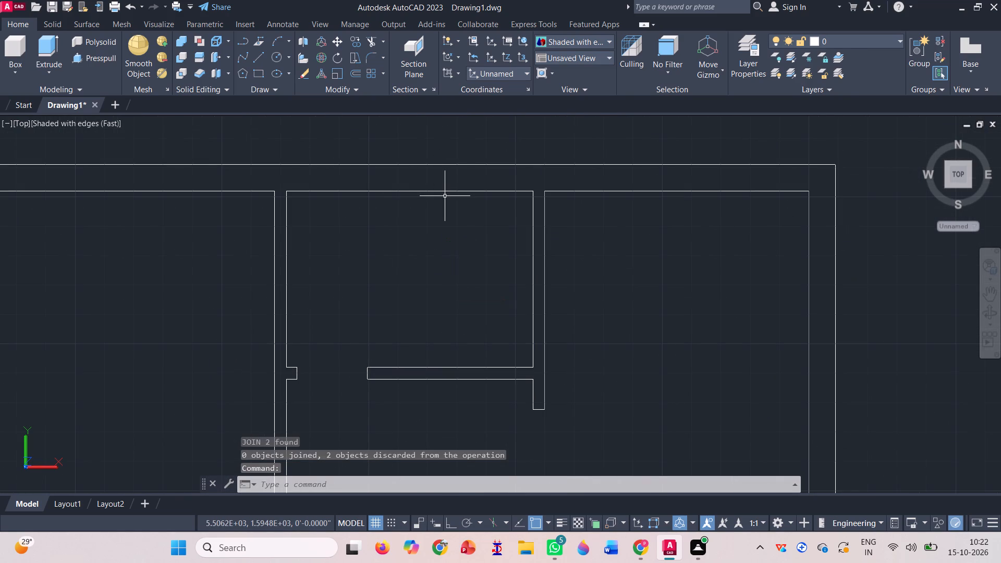
left_click(471, 192)
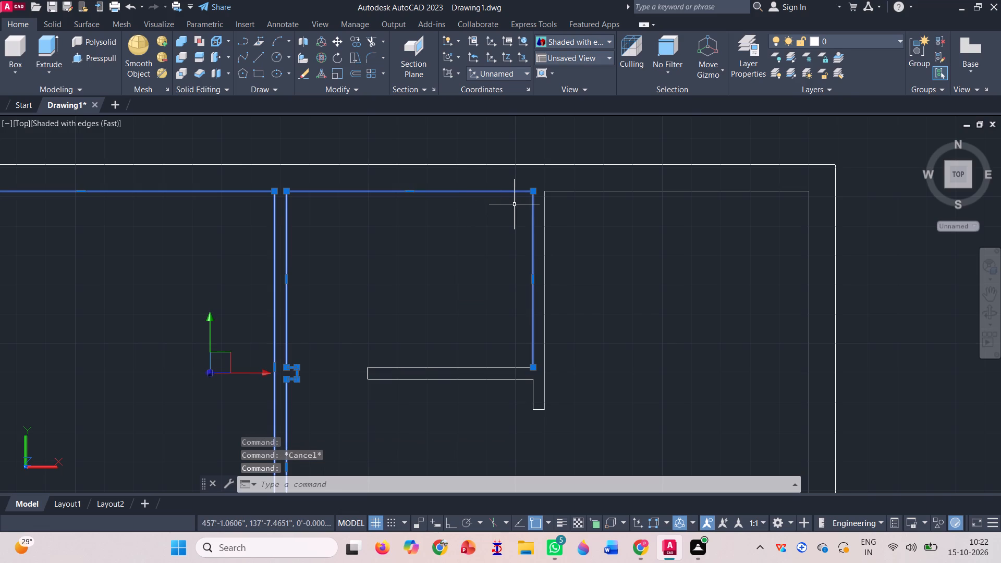
key("Escape")
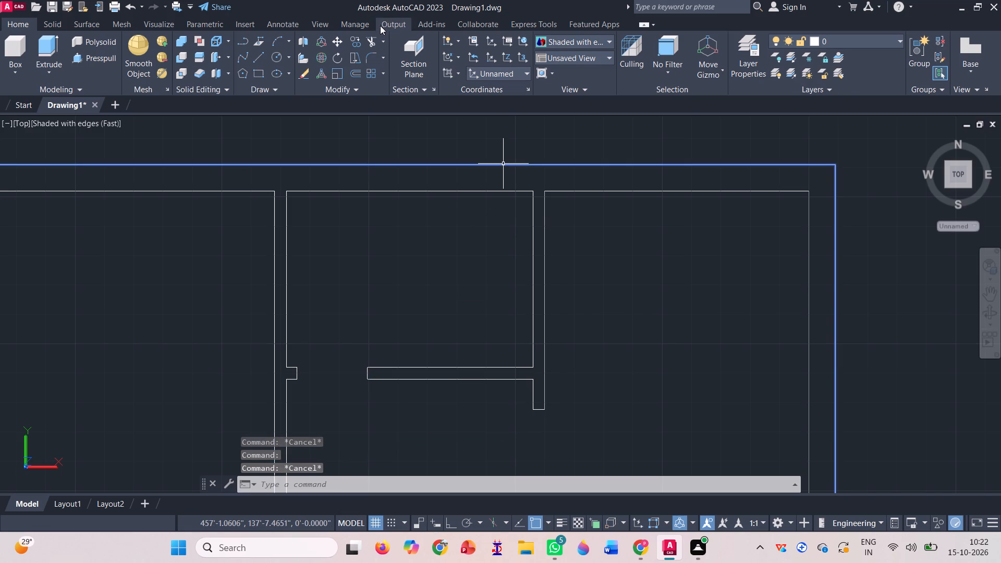
left_click(371, 42)
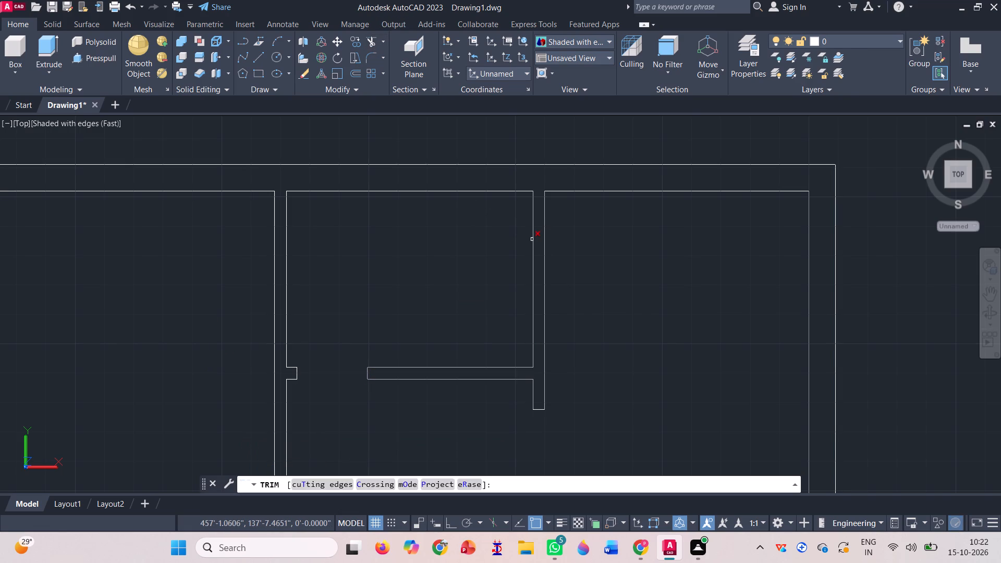
left_click(532, 239)
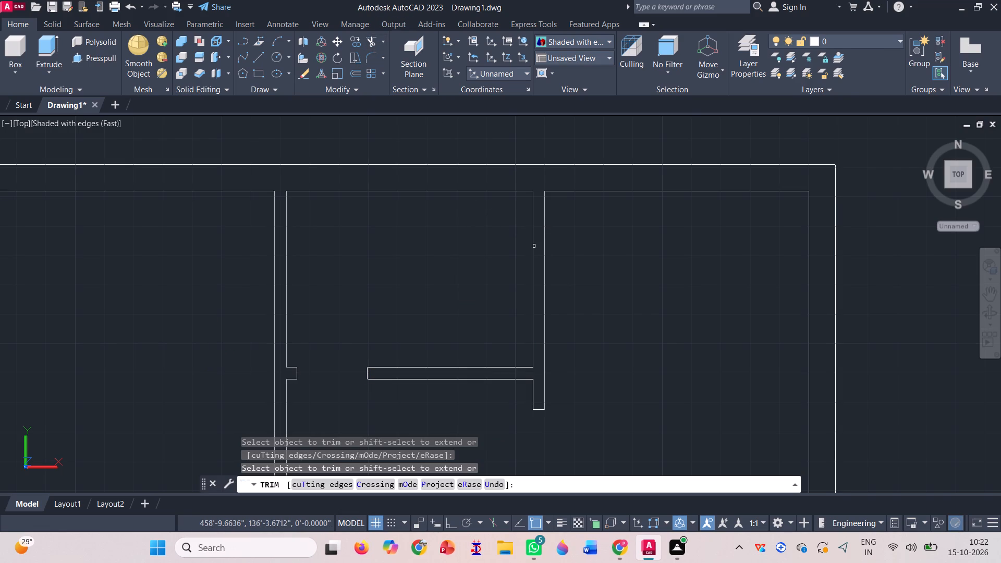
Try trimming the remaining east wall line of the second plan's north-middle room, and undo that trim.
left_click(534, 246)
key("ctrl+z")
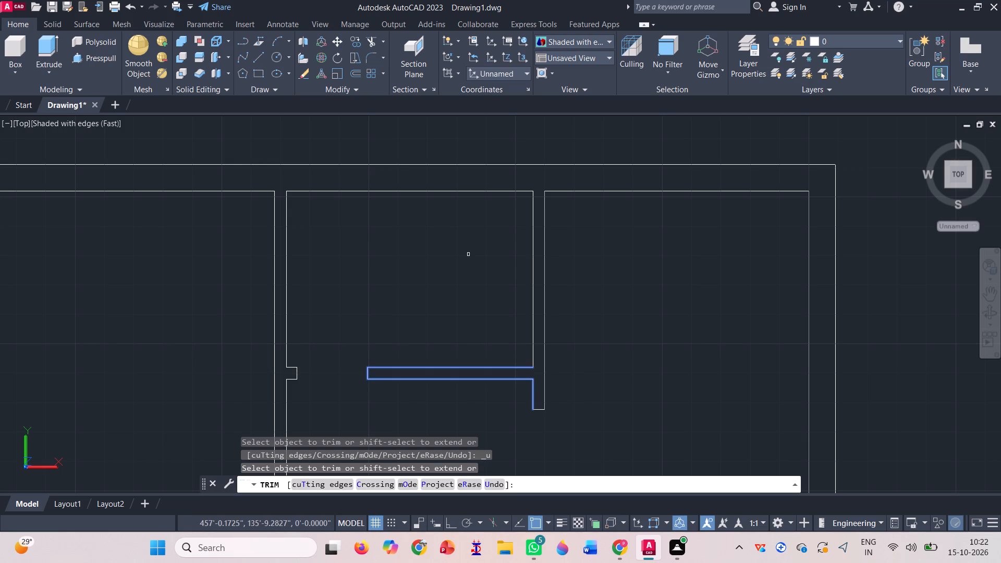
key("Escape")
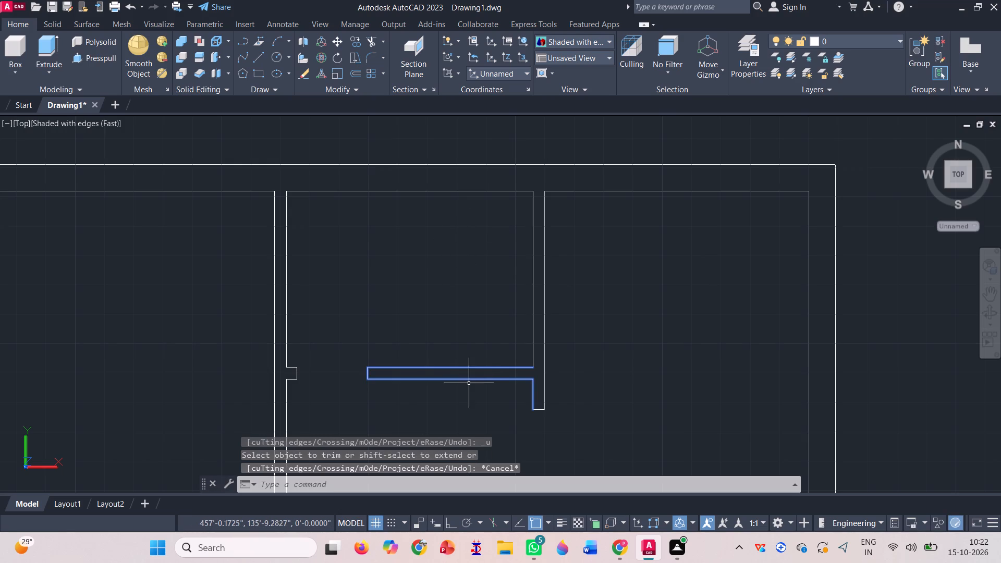
Join the north-west room's wall polyline with the short partition polyline south of the north-middle room.
left_click(532, 234)
scroll(453, 239, "down", 1)
scroll(462, 320, "up", 2)
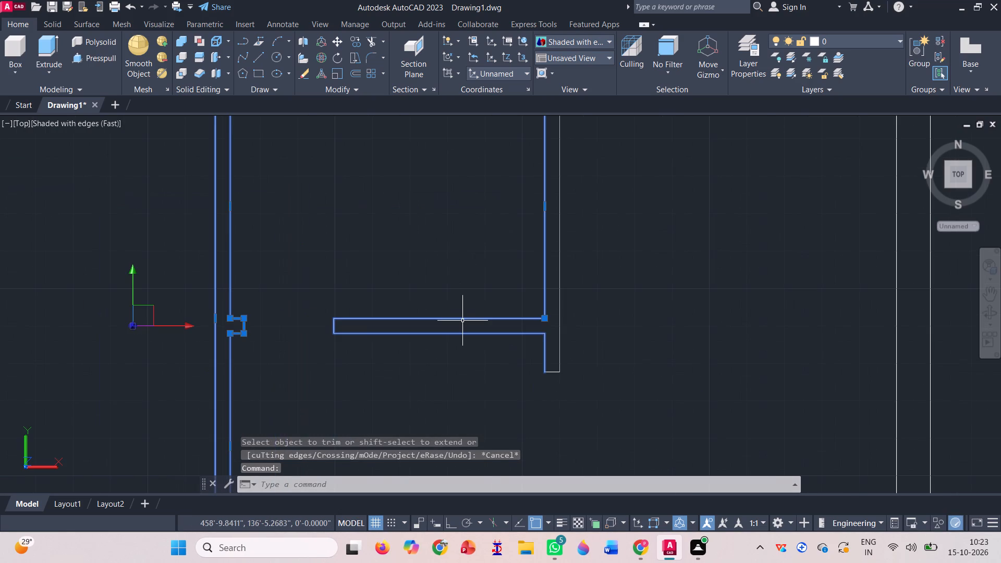
left_click(462, 320)
key("j")
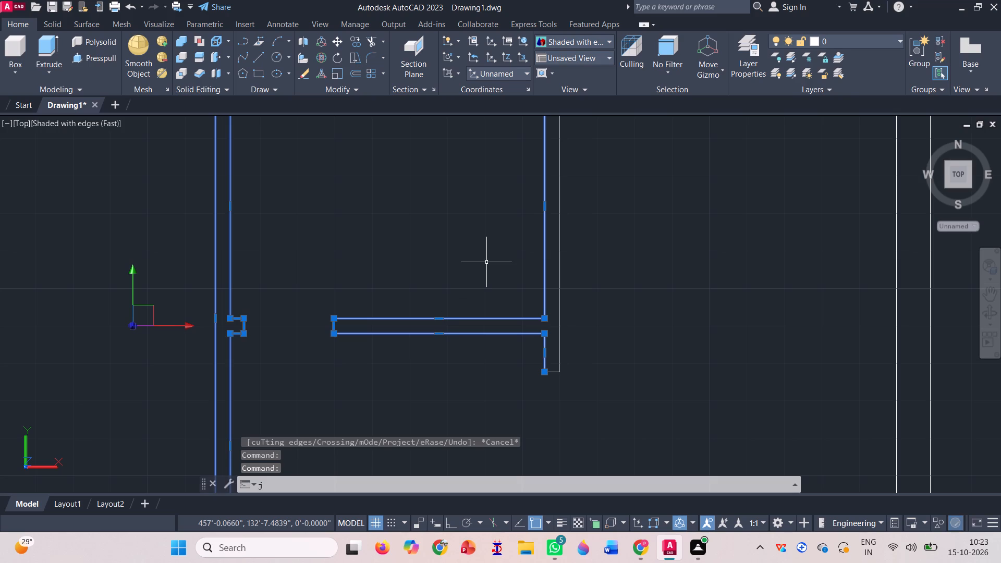
key("Return")
Join the short jamb end line below the north-middle room's partition to the combined north wall polyline.
scroll(488, 259, "down", 2)
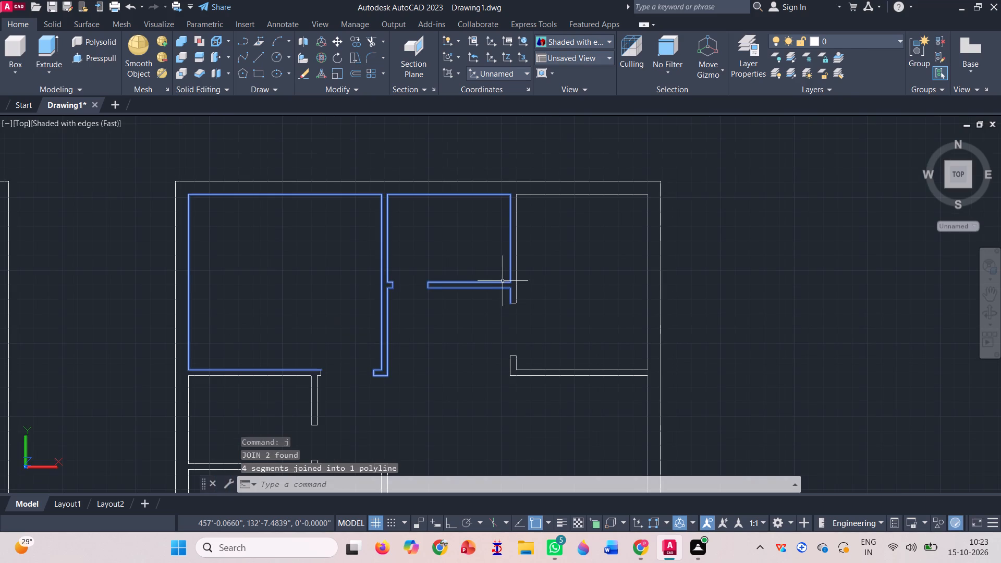
left_click(505, 281)
scroll(520, 298, "up", 6)
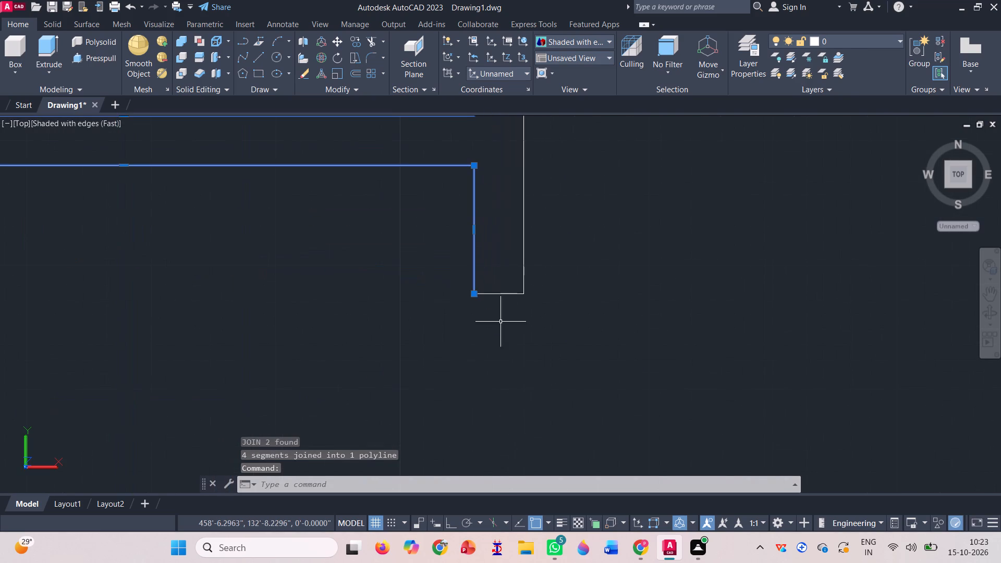
left_click(493, 290)
left_click(495, 309)
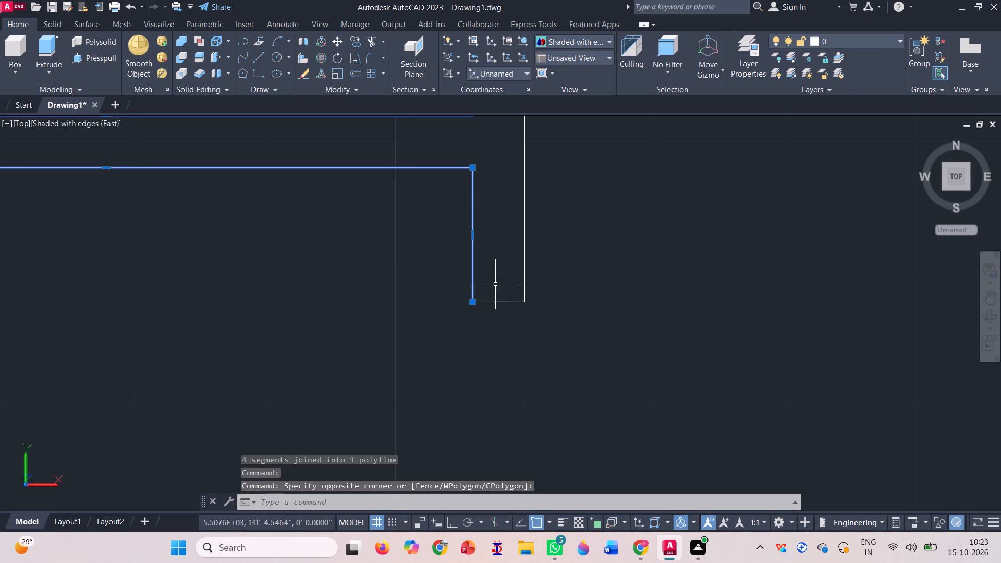
left_click(500, 303)
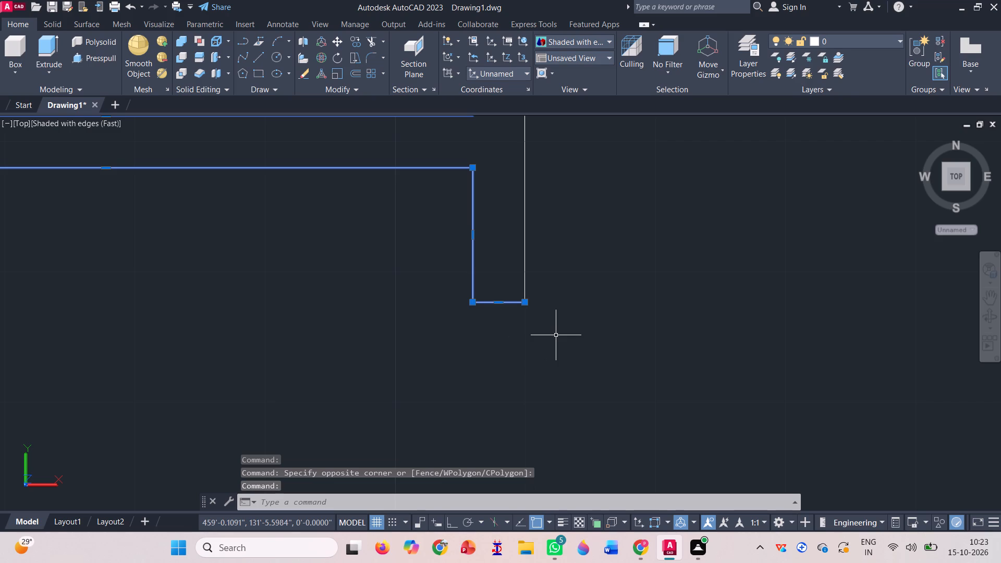
type("jh")
key("BackSpace")
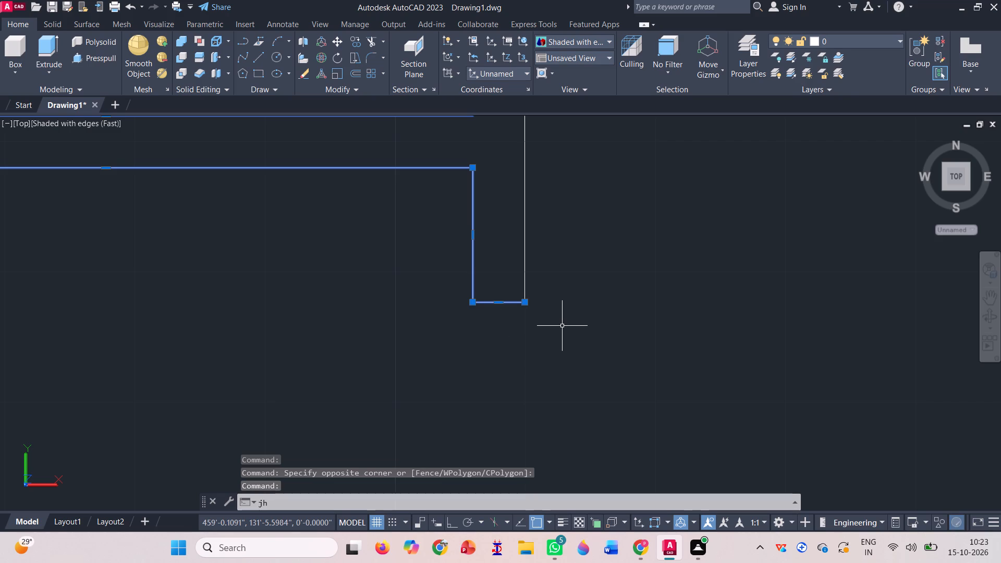
key("Return")
Join the combined north wall polyline with the north-east room's wall polyline that continues down the plan's east side.
scroll(552, 331, "down", 3)
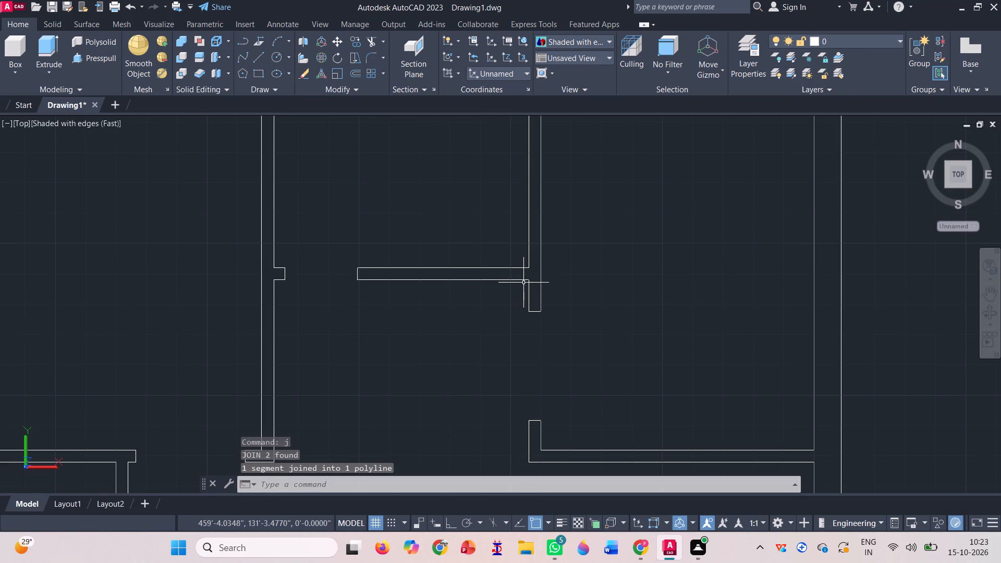
left_click(530, 285)
scroll(520, 317, "down", 2)
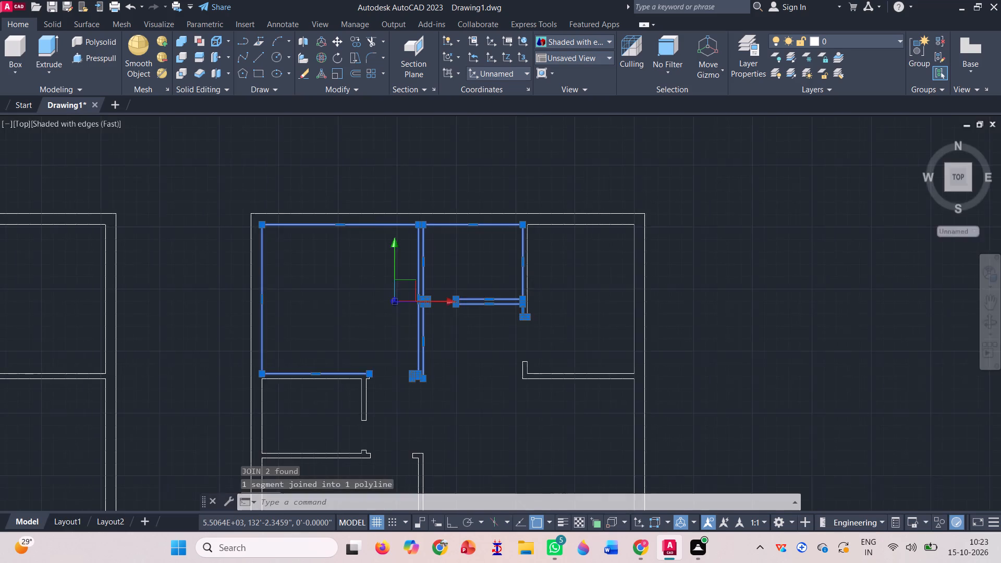
scroll(530, 265, "up", 1)
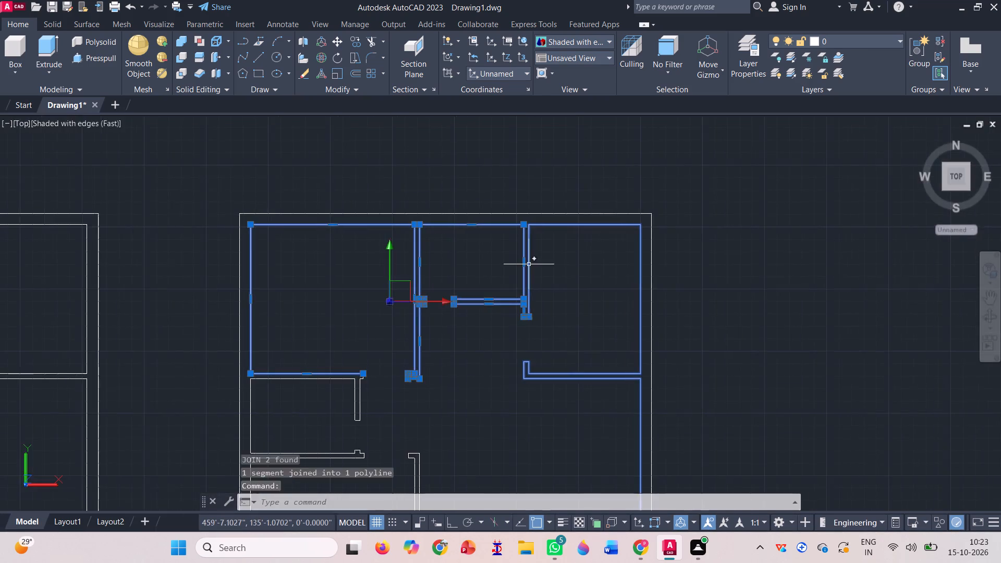
scroll(530, 265, "up", 2)
left_click(527, 264)
scroll(528, 180, "down", 3)
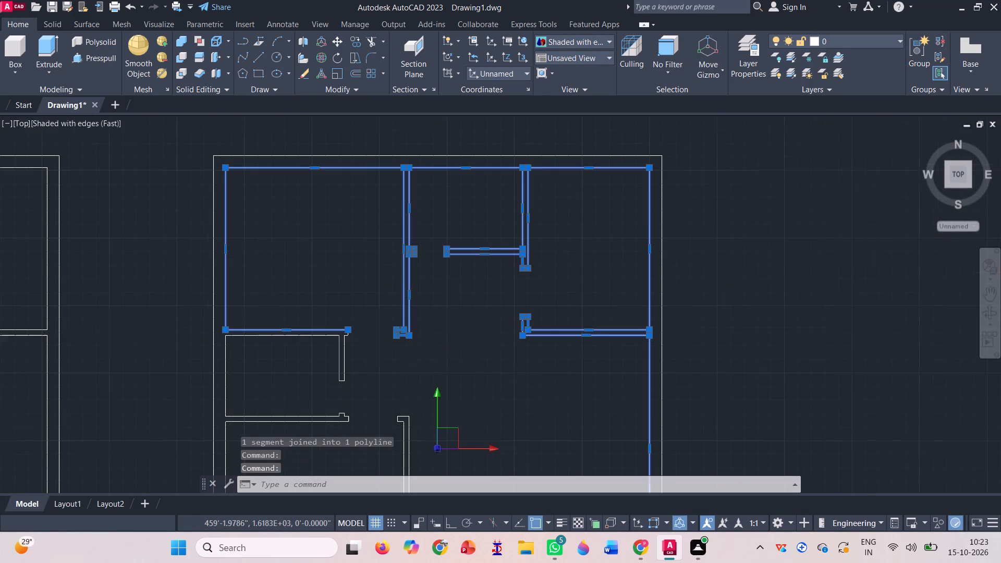
key("j")
key("Return")
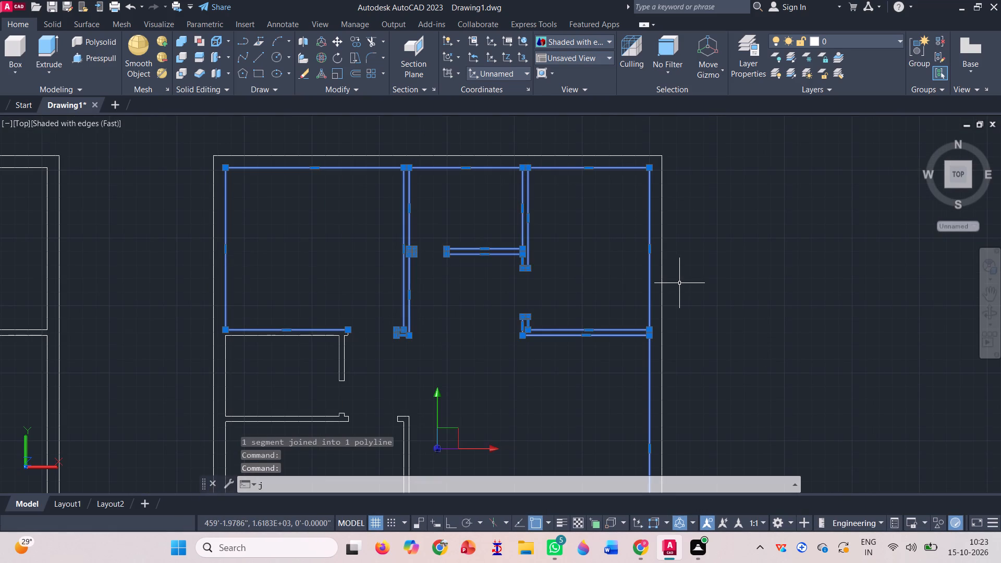
Join the combined wall polyline with the south-west room's wall polyline at the door jamb near the staircase.
scroll(534, 192, "down", 2)
scroll(561, 301, "up", 2)
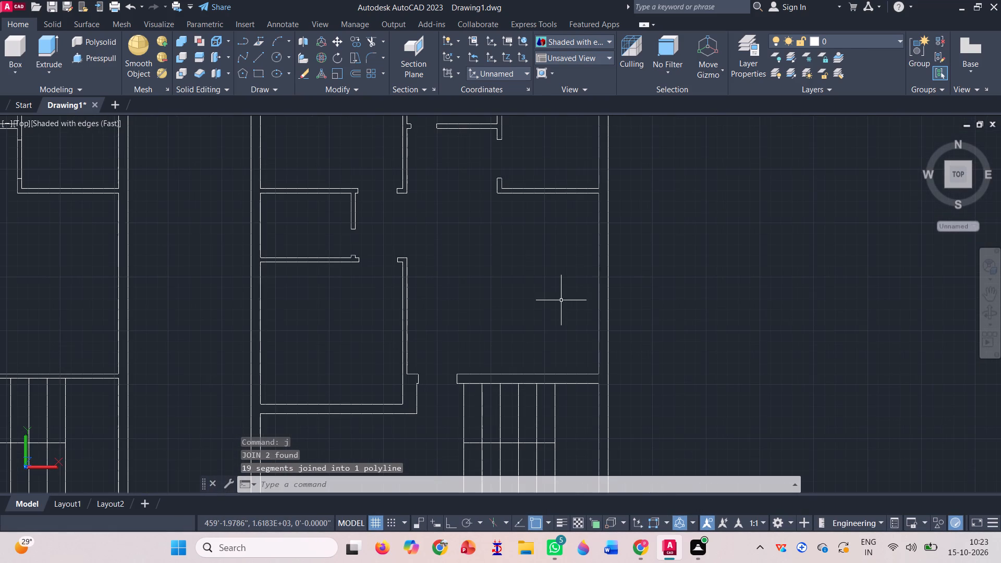
left_click(559, 192)
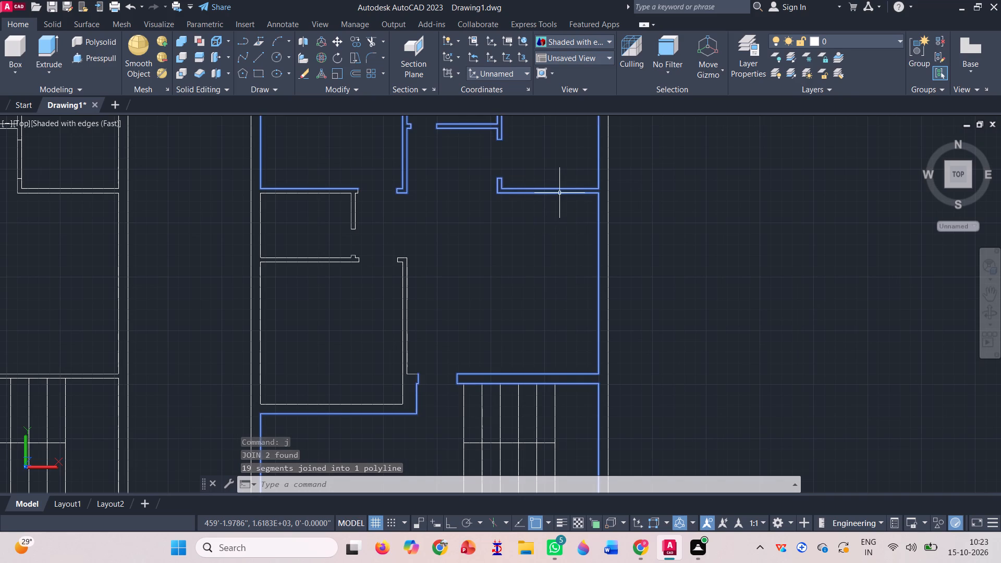
scroll(551, 251, "down", 1)
scroll(461, 337, "up", 1)
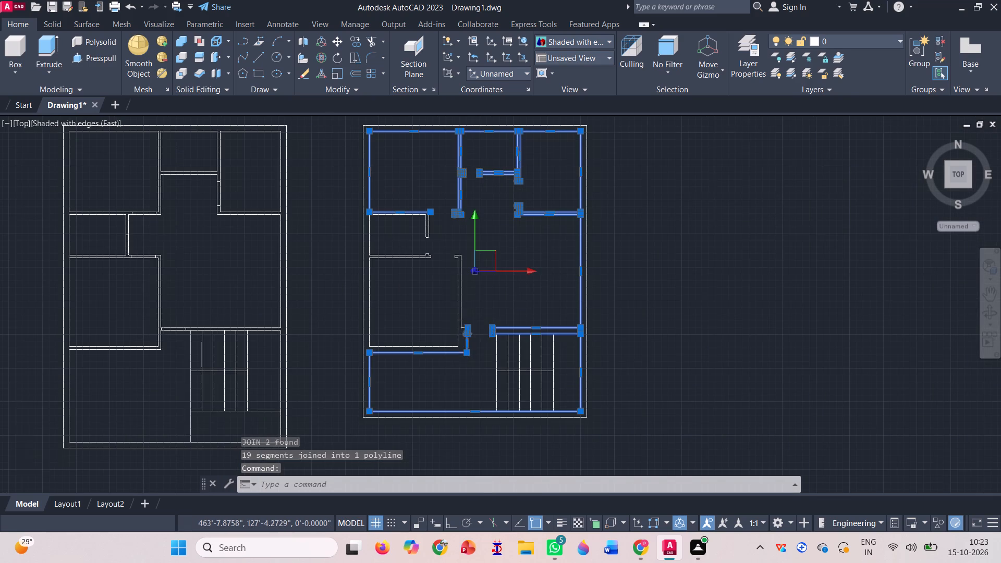
scroll(461, 336, "up", 3)
scroll(451, 286, "up", 3)
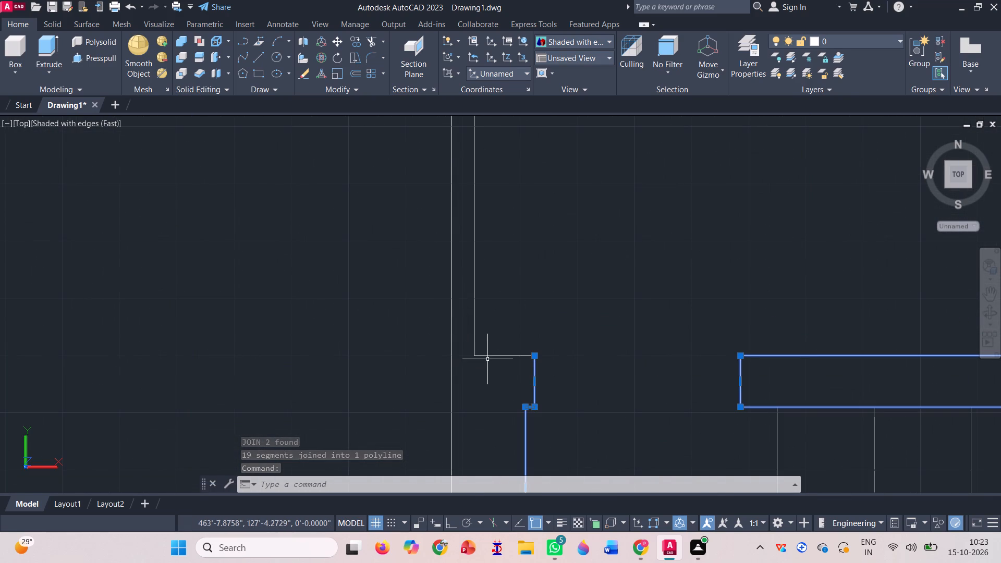
left_click(486, 356)
scroll(556, 291, "down", 4)
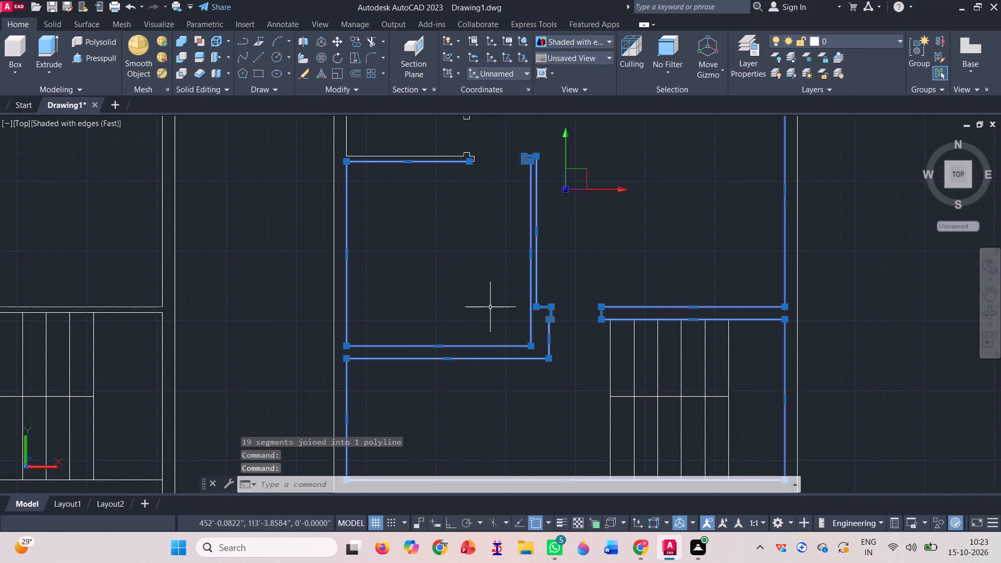
key("j")
key("Return")
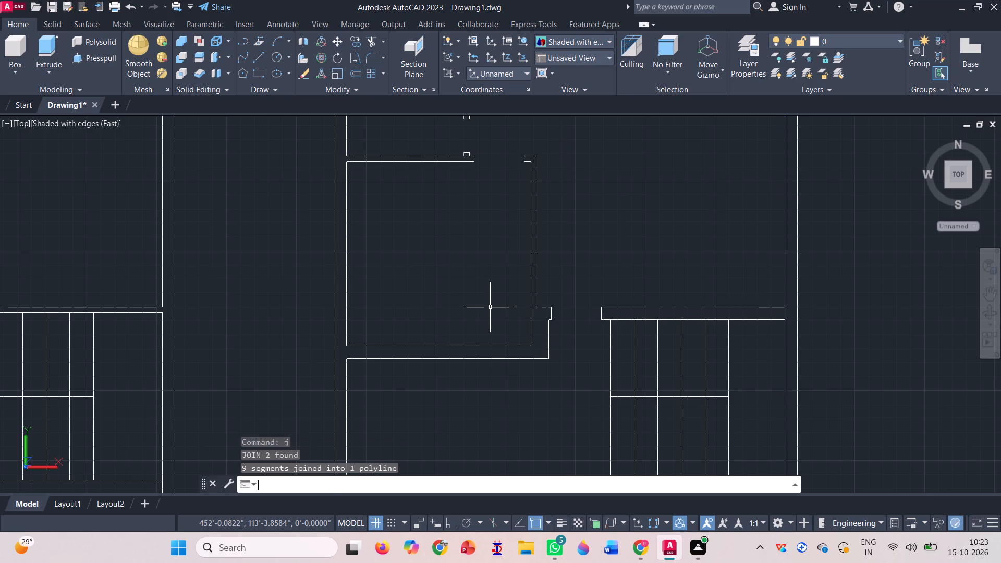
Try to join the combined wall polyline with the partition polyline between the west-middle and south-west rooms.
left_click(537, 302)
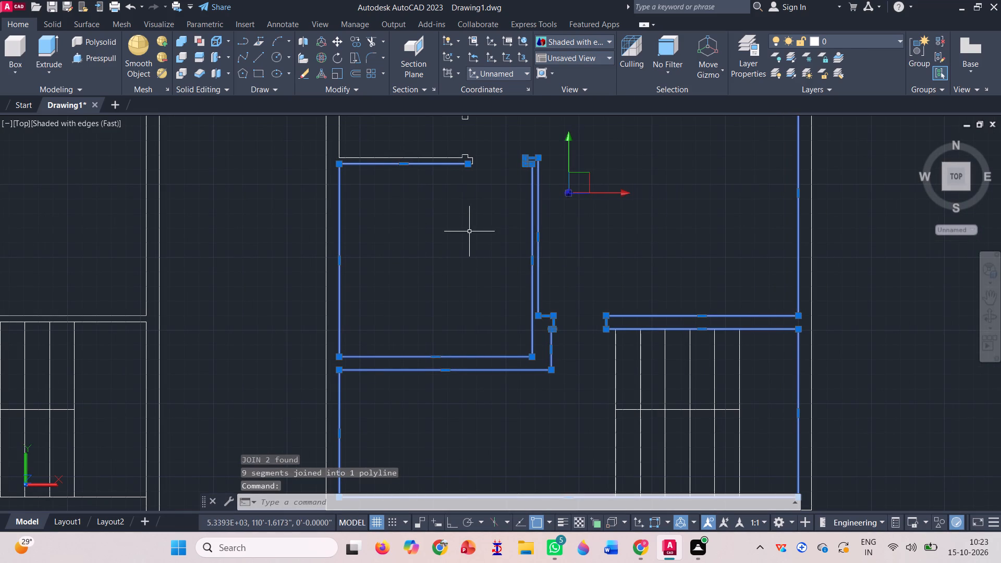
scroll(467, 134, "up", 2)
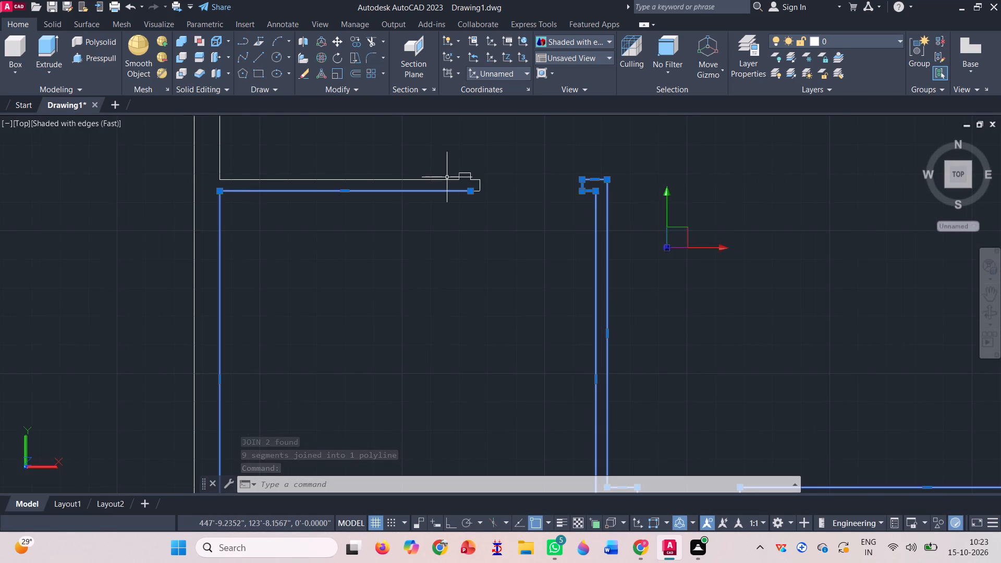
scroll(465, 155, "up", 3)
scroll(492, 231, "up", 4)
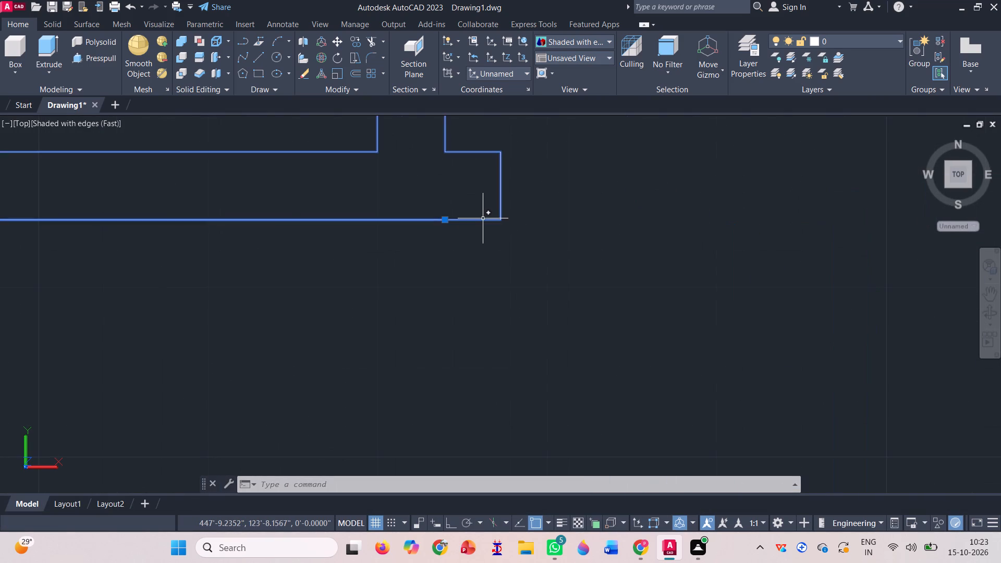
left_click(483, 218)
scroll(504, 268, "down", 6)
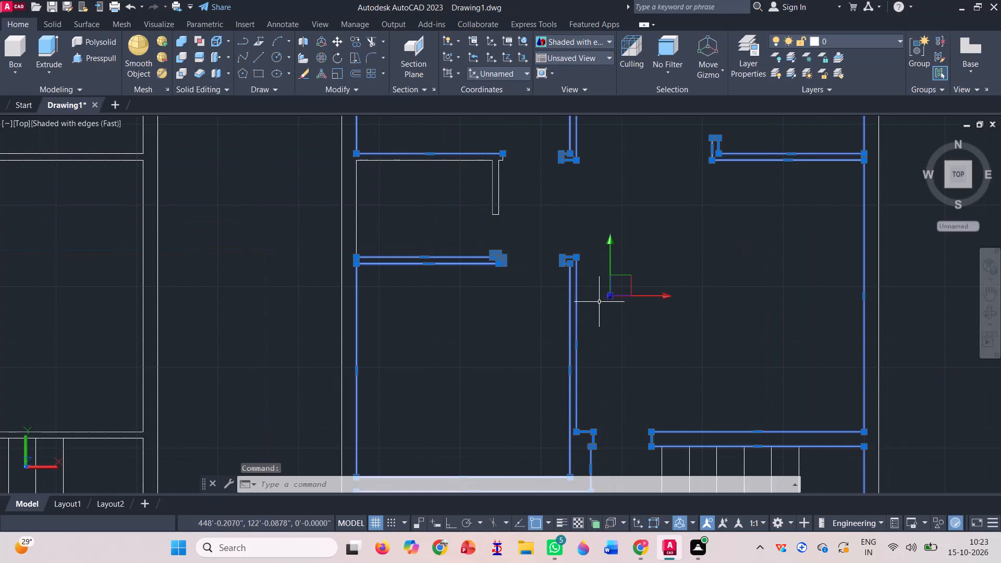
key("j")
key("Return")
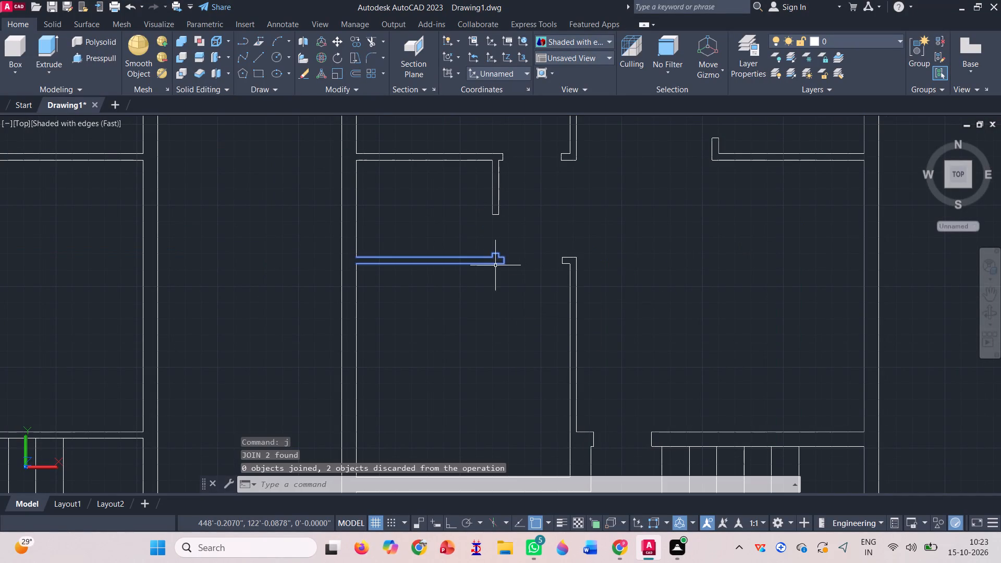
Trim the overlapping wall segment along the south edge of the partition between the west-middle and south-west rooms.
left_click(369, 41)
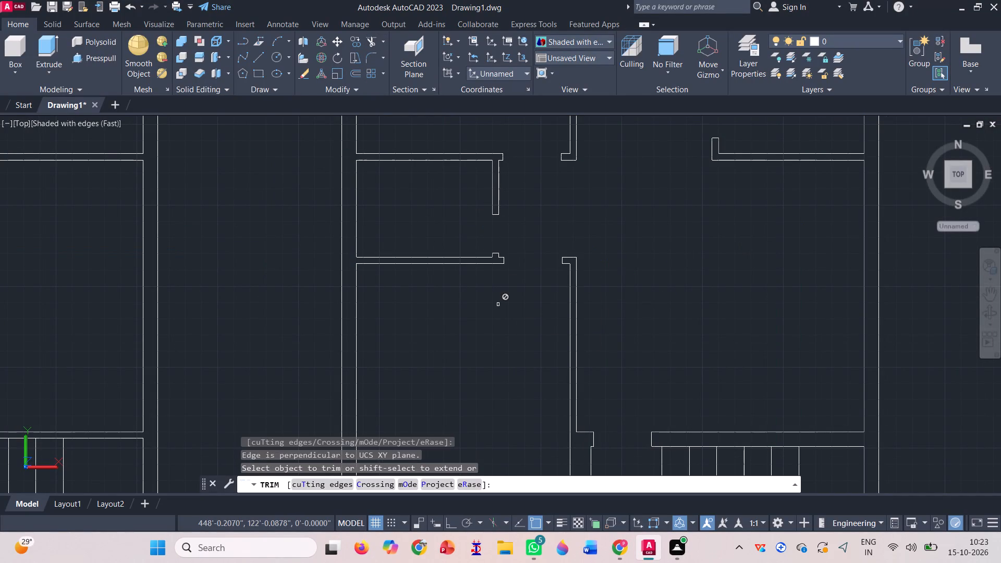
scroll(488, 263, "up", 3)
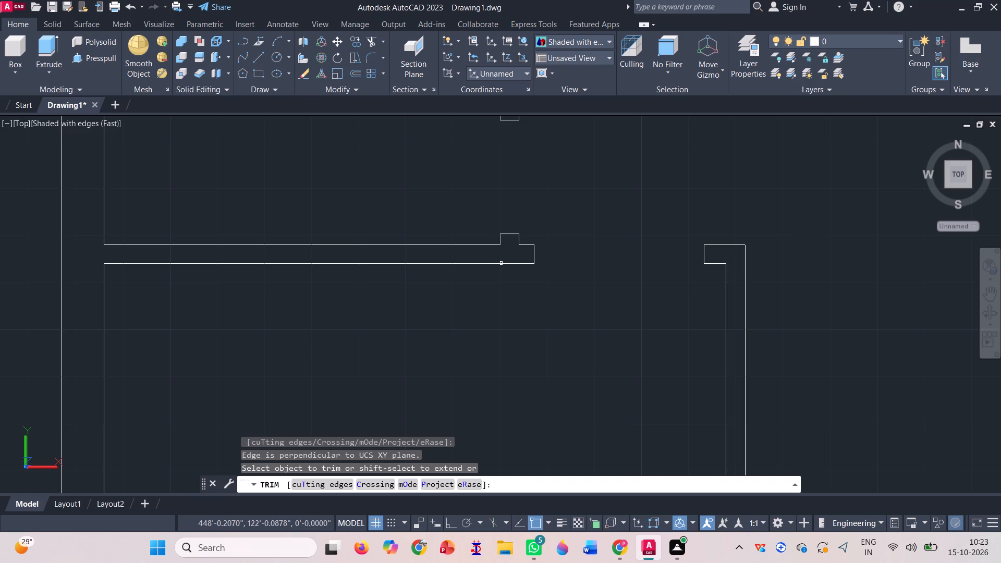
left_click(501, 263)
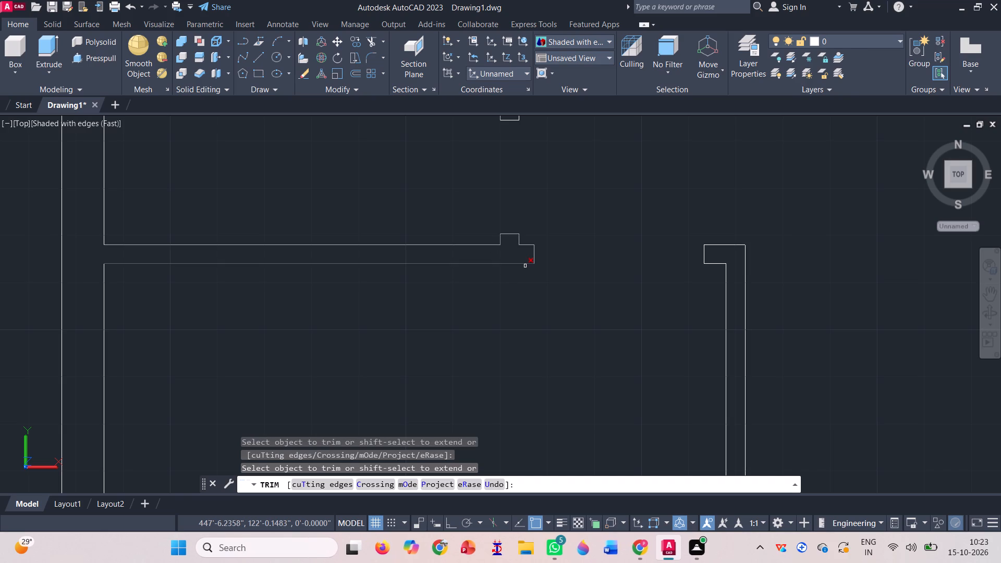
scroll(503, 272, "down", 3)
key("Escape")
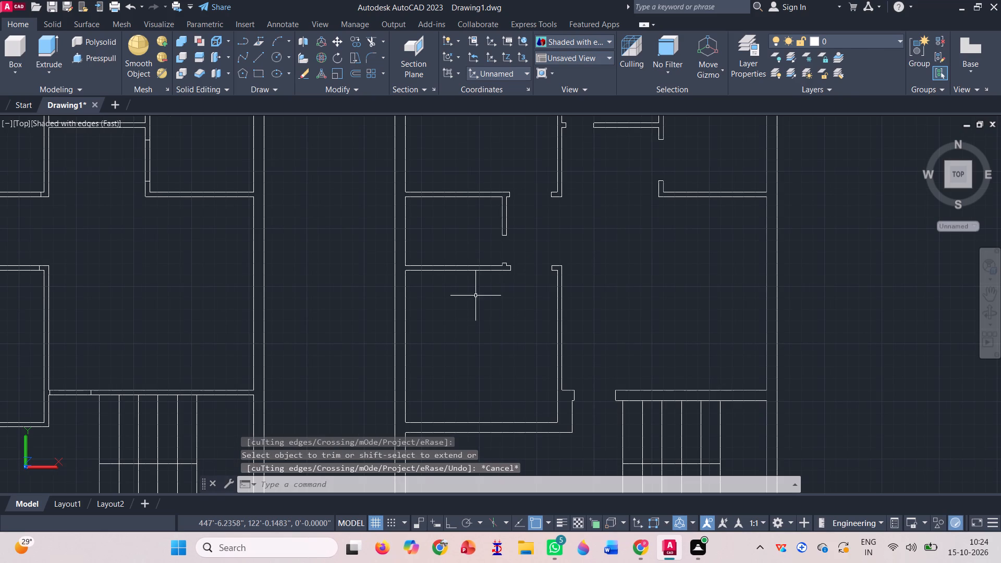
Join the combined wall polyline with the partition polyline between the west-middle and south-west rooms.
left_click(405, 297)
scroll(451, 256, "up", 3)
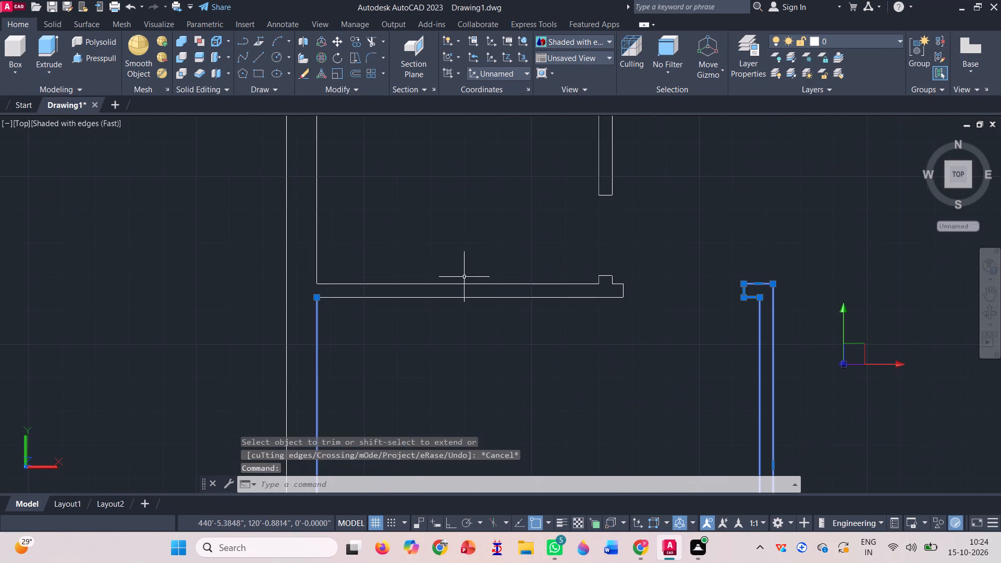
left_click(481, 296)
scroll(461, 317, "down", 4)
key("j")
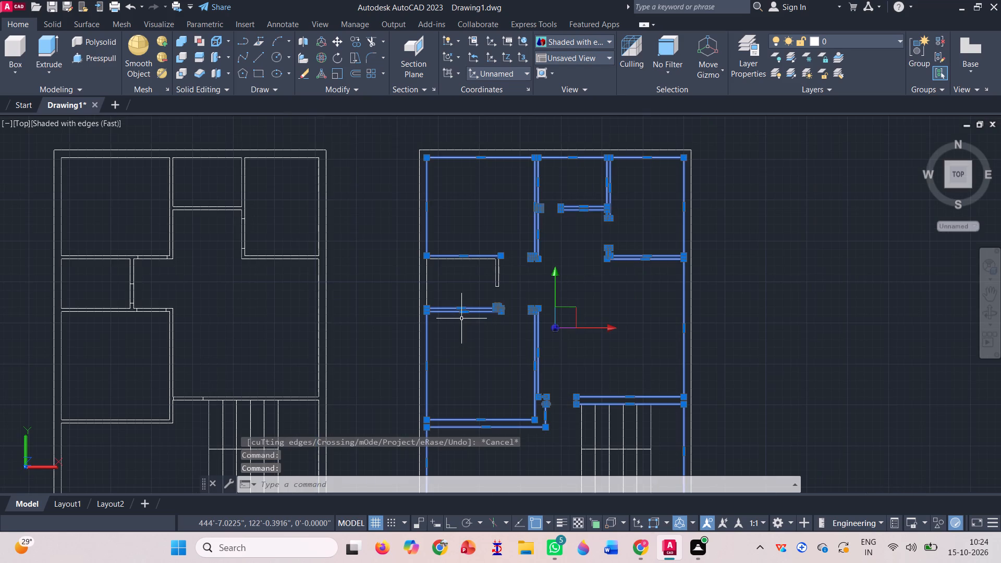
key("Return")
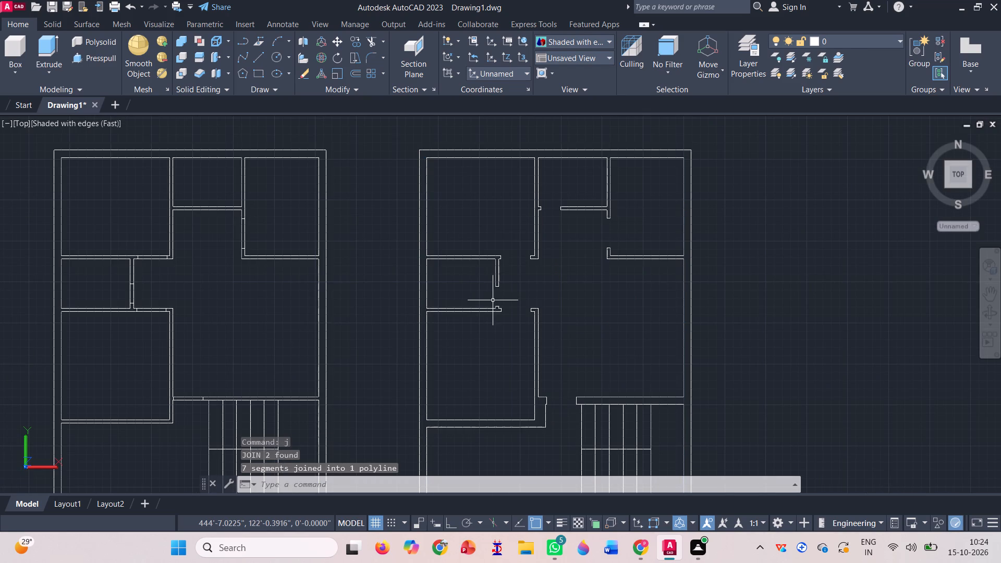
Join the combined wall polyline with the west-middle room's wall polyline in the second floor plan.
left_click(502, 308)
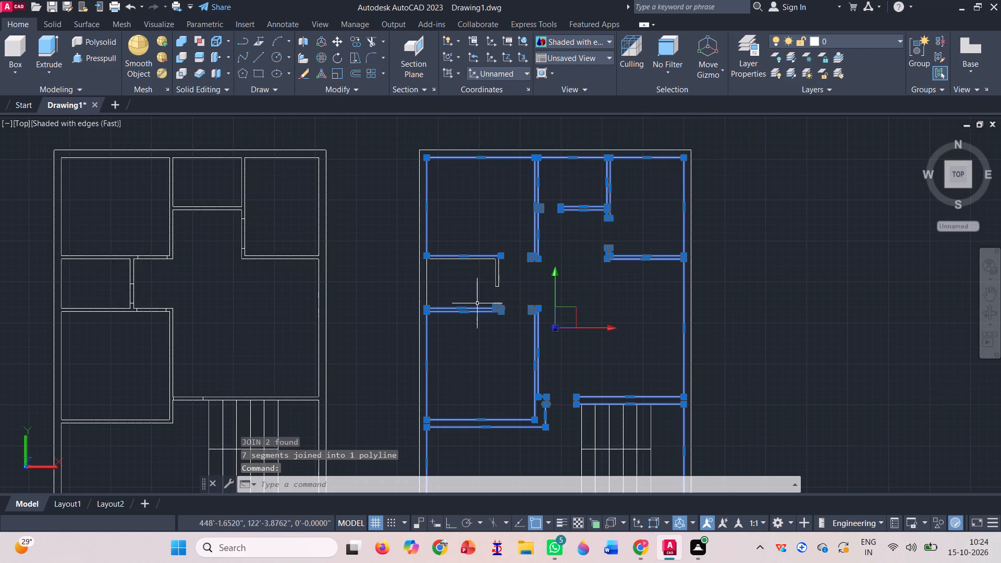
scroll(430, 312, "up", 3)
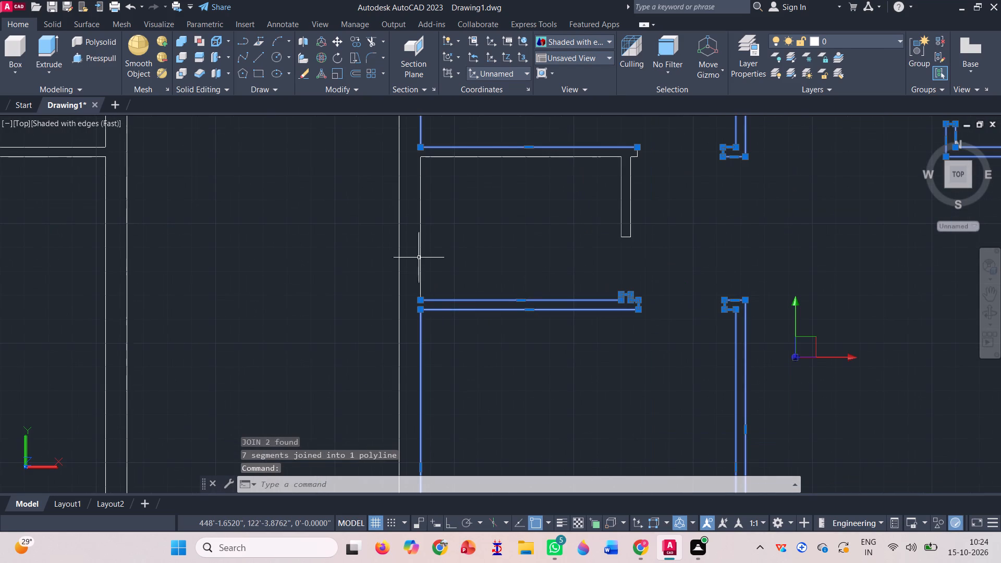
left_click(423, 254)
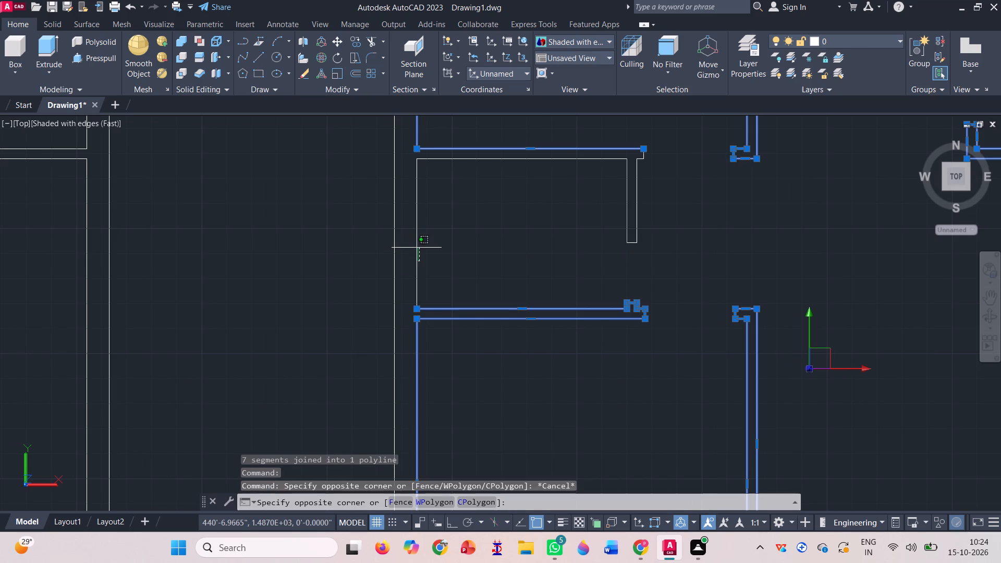
left_click(412, 246)
scroll(412, 246, "down", 3)
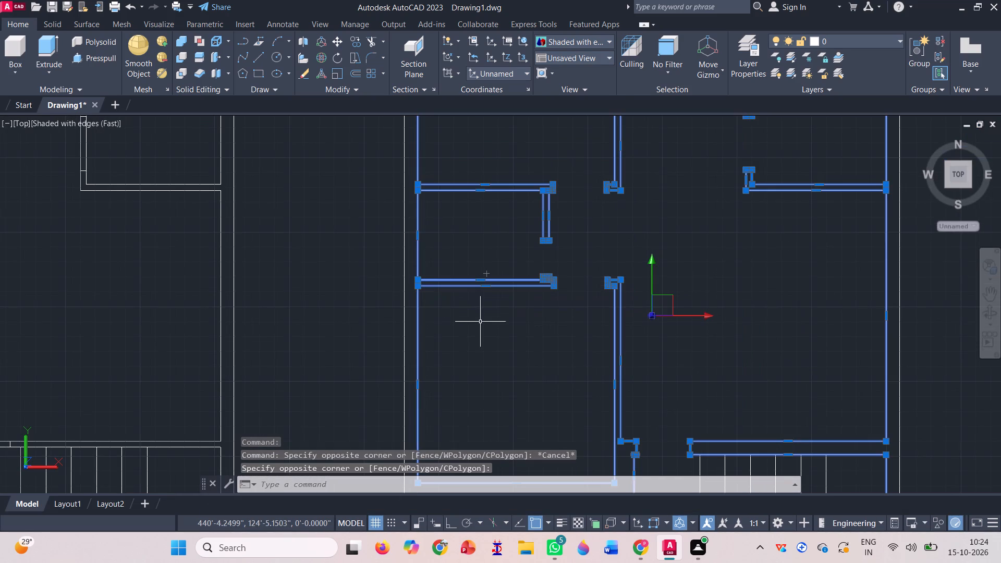
key("j")
key("Return")
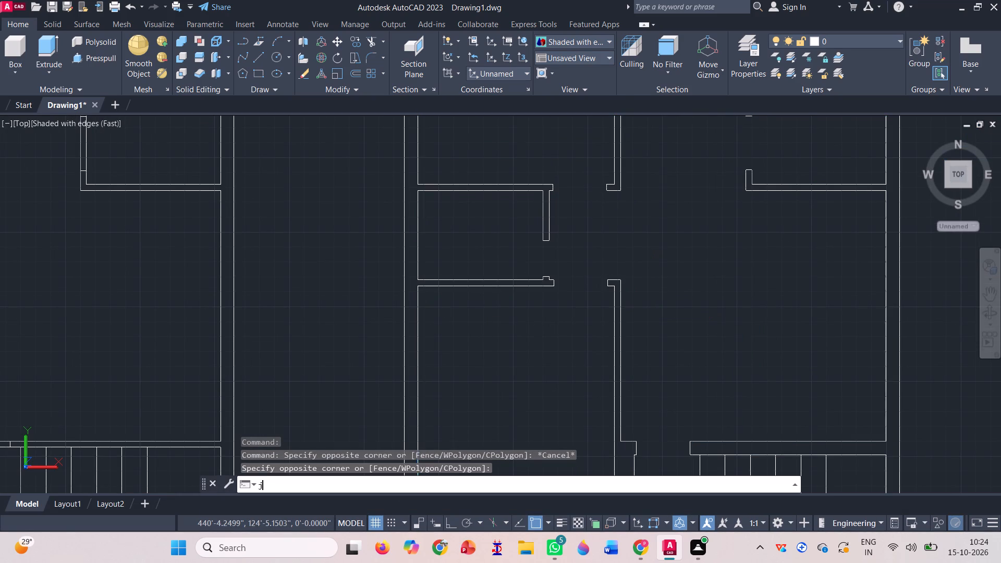
scroll(467, 241, "down", 1)
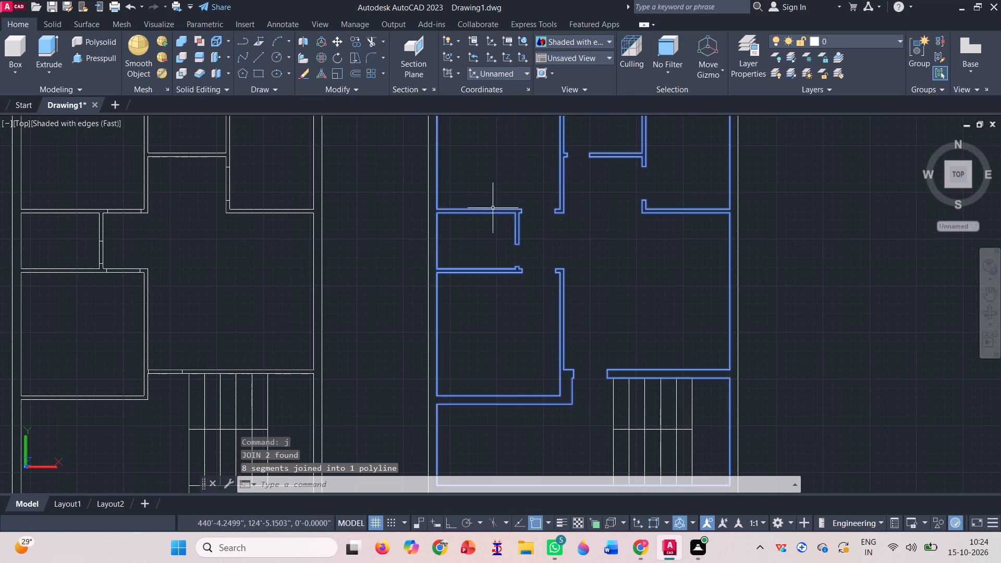
left_click(495, 212)
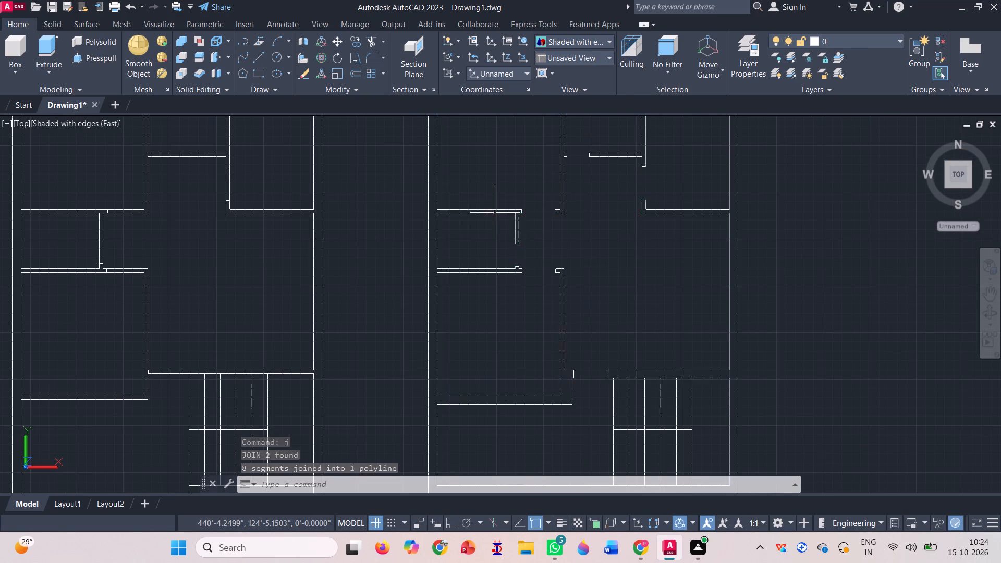
scroll(475, 242, "down", 2)
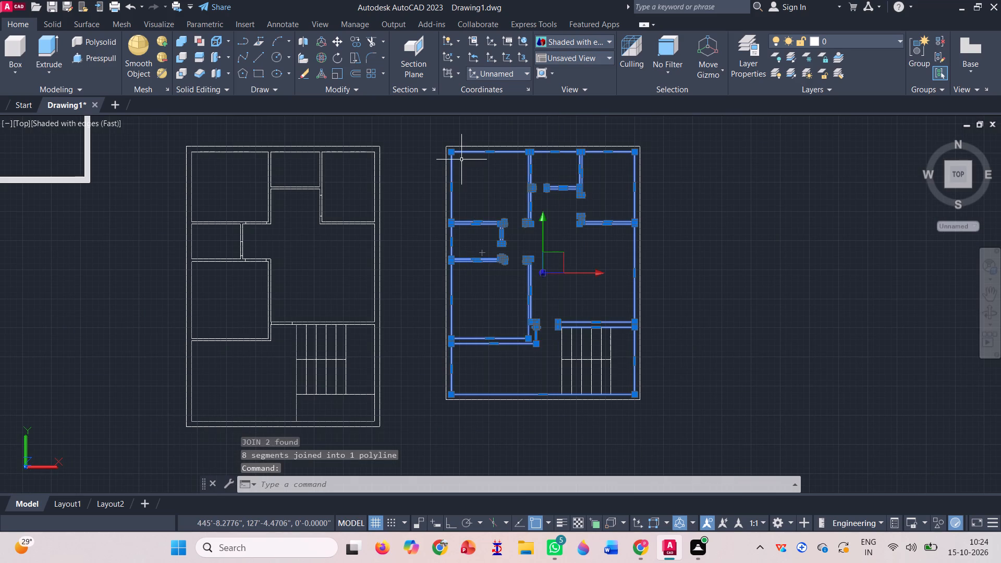
key("Escape")
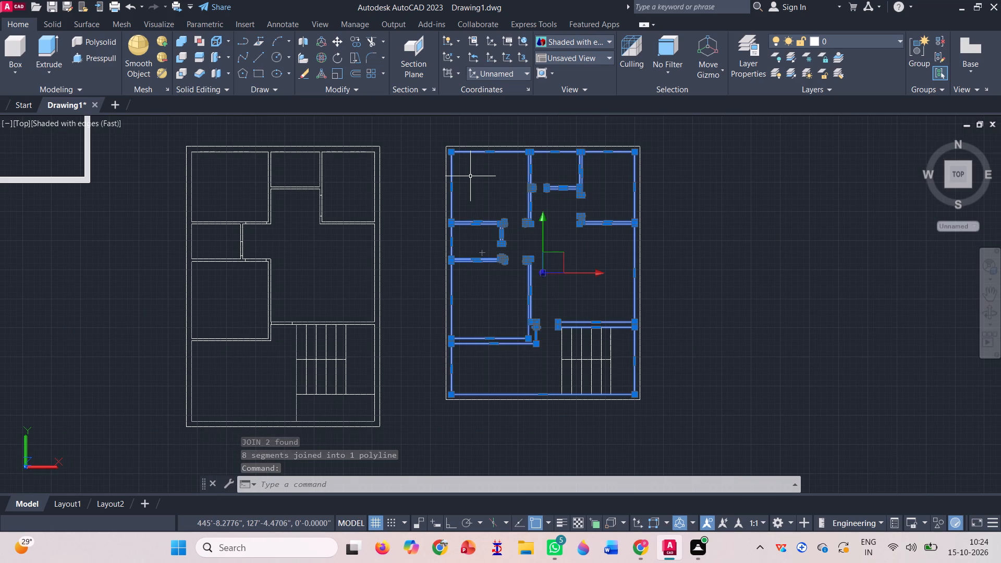
Copy the complete second floor plan, including its staircase, about 38 feet straight east using Ortho.
scroll(470, 149, "down", 2)
scroll(470, 235, "down", 1)
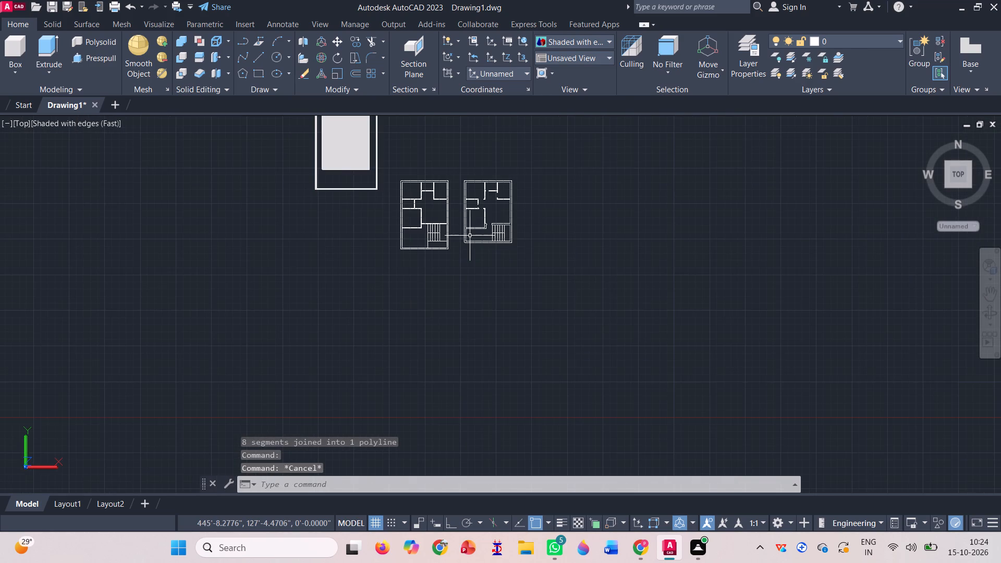
scroll(489, 165, "up", 2)
scroll(491, 200, "down", 1)
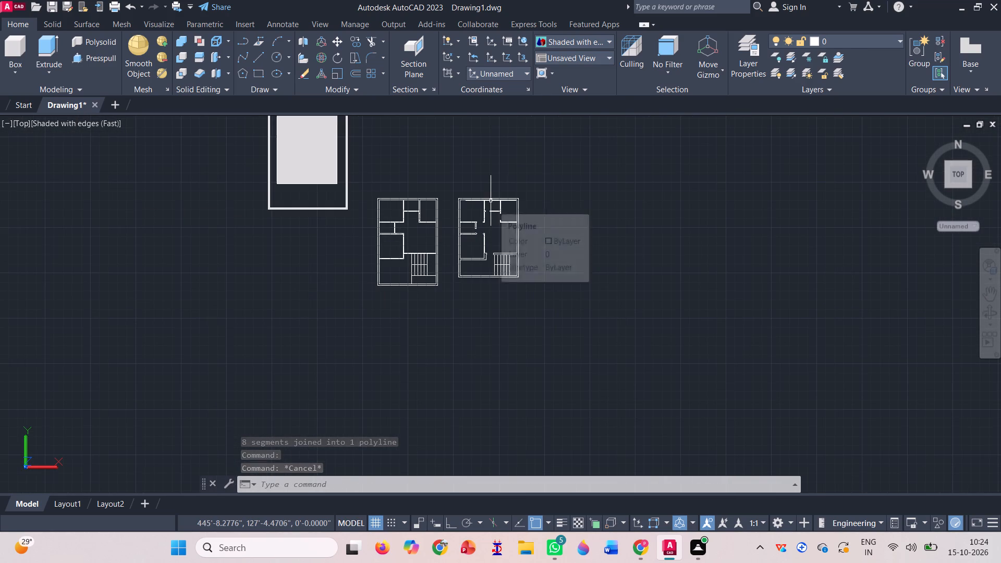
scroll(524, 173, "up", 1)
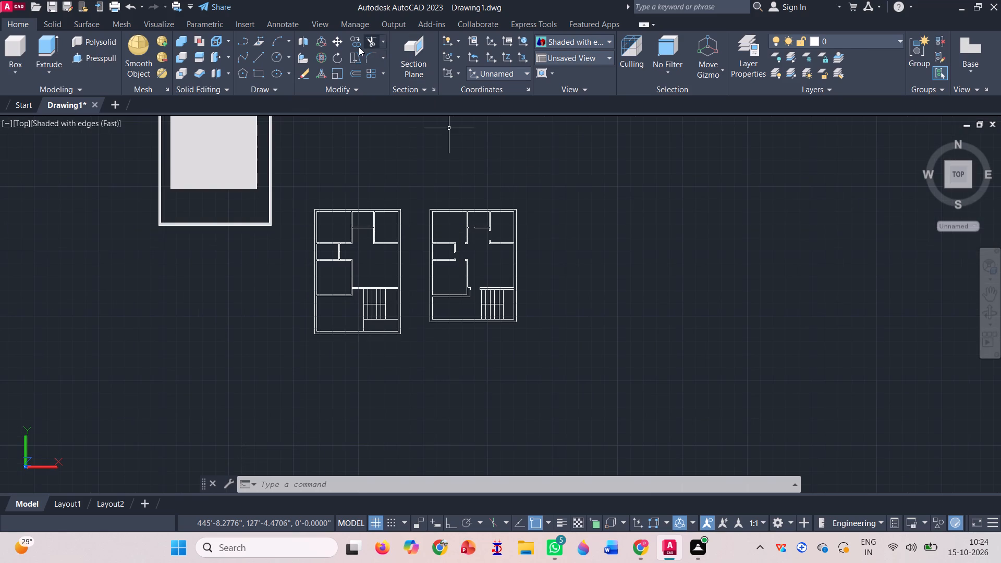
left_click(357, 40)
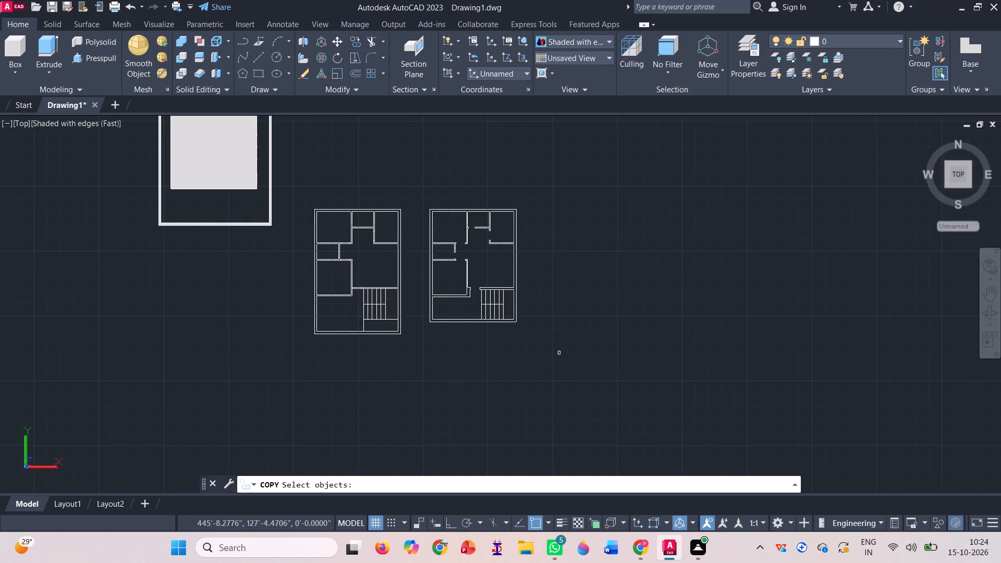
left_click(543, 341)
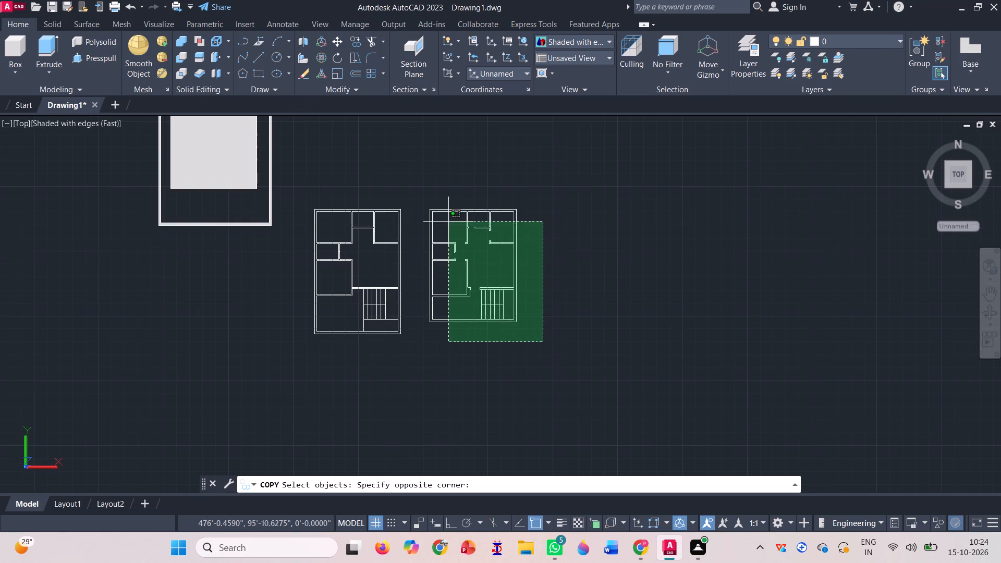
left_click(419, 202)
key("space")
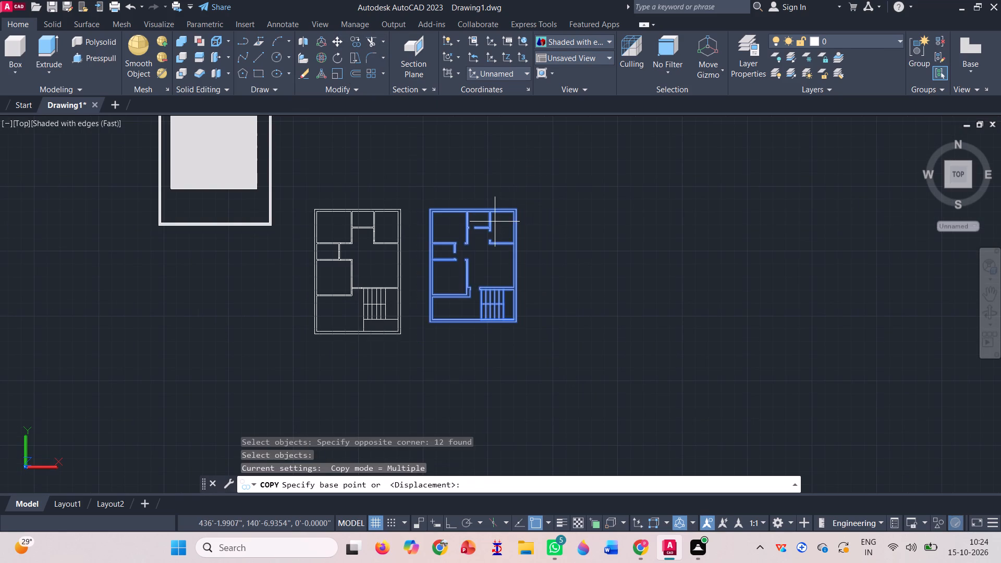
scroll(532, 199, "up", 3)
left_click(485, 229)
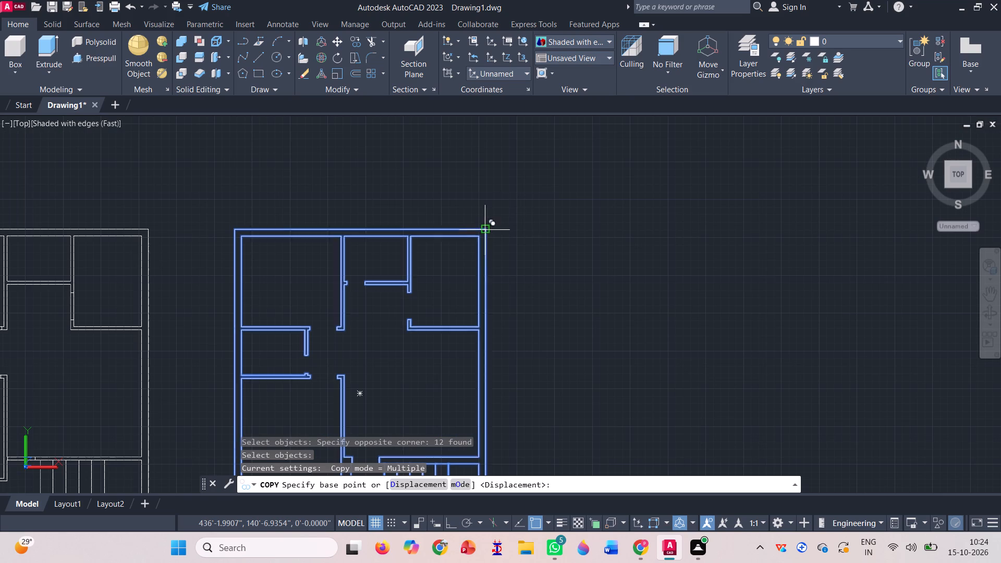
scroll(467, 216, "down", 2)
key("F8")
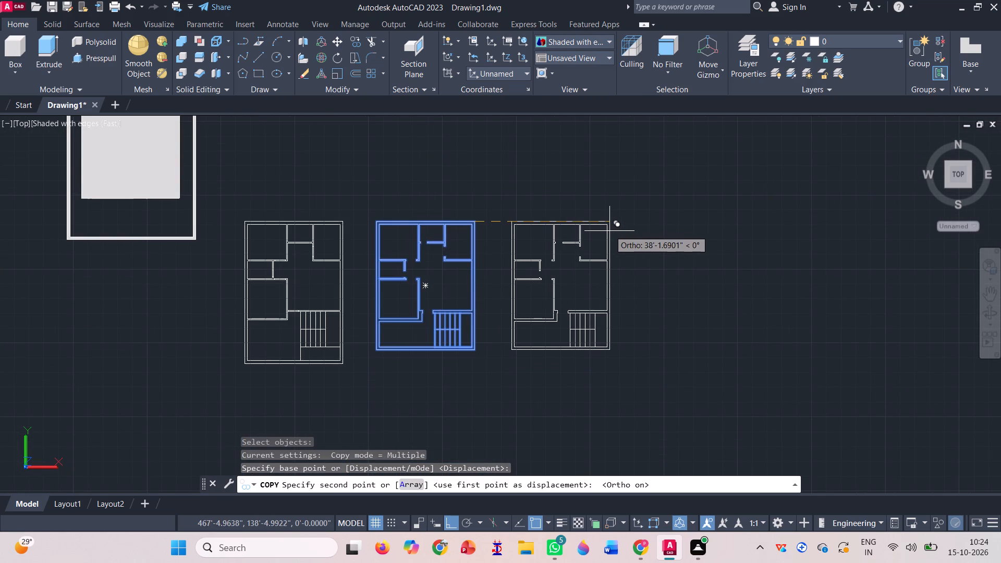
left_click(609, 229)
key("Escape")
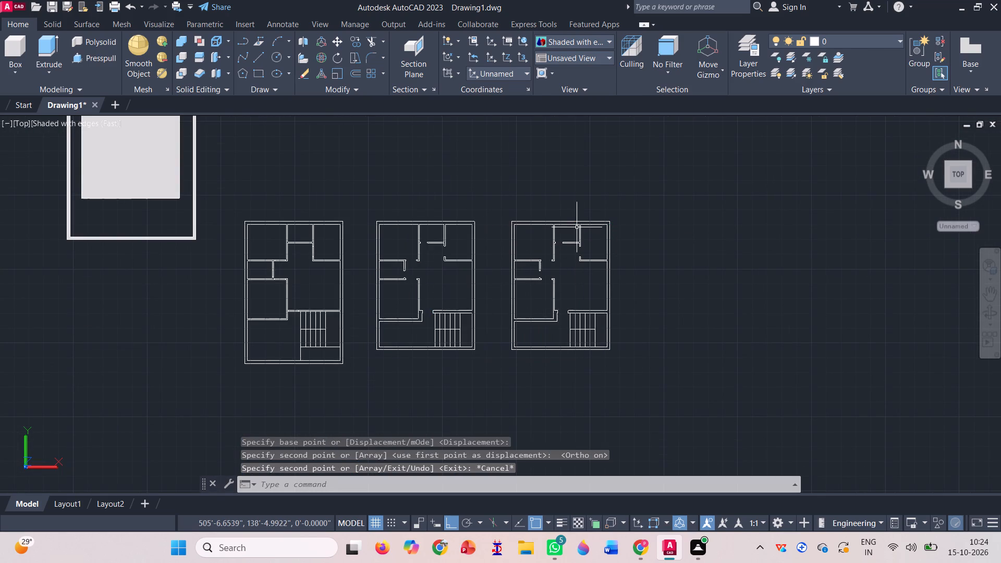
Move the roof slab off the 3D house about 65 feet north, clear of the walls and staircase.
scroll(568, 184, "down", 2)
scroll(600, 174, "up", 1)
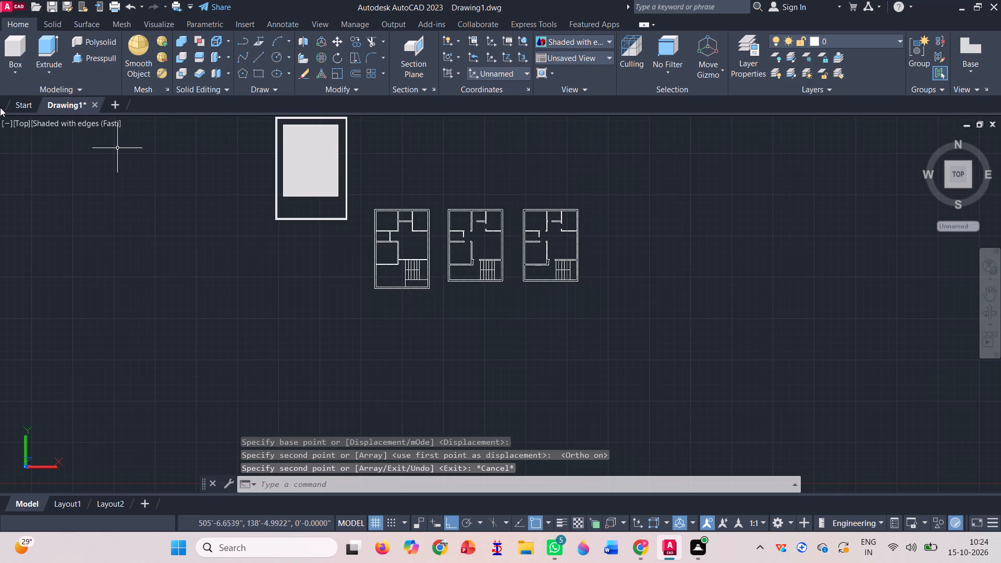
left_click(26, 120)
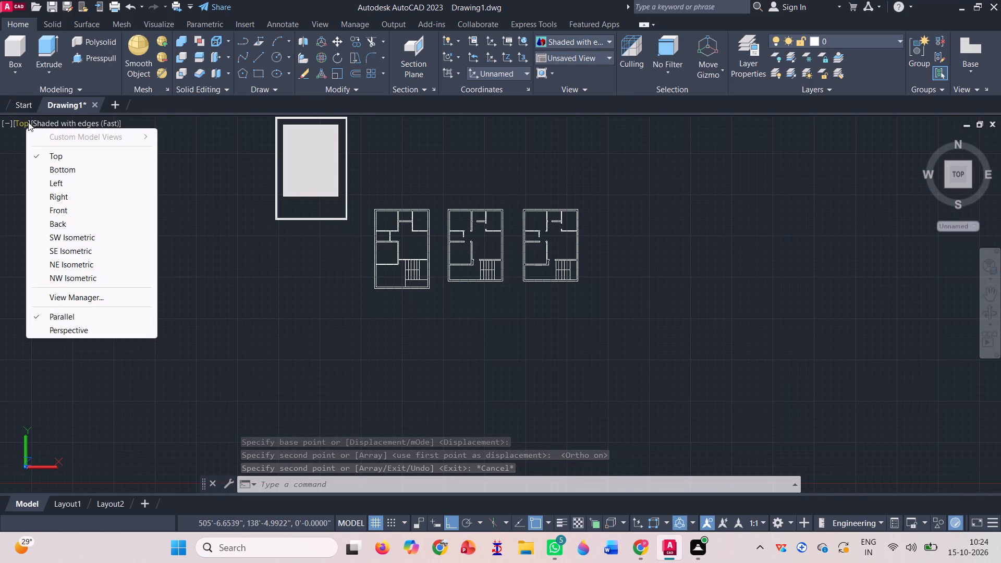
left_click(82, 241)
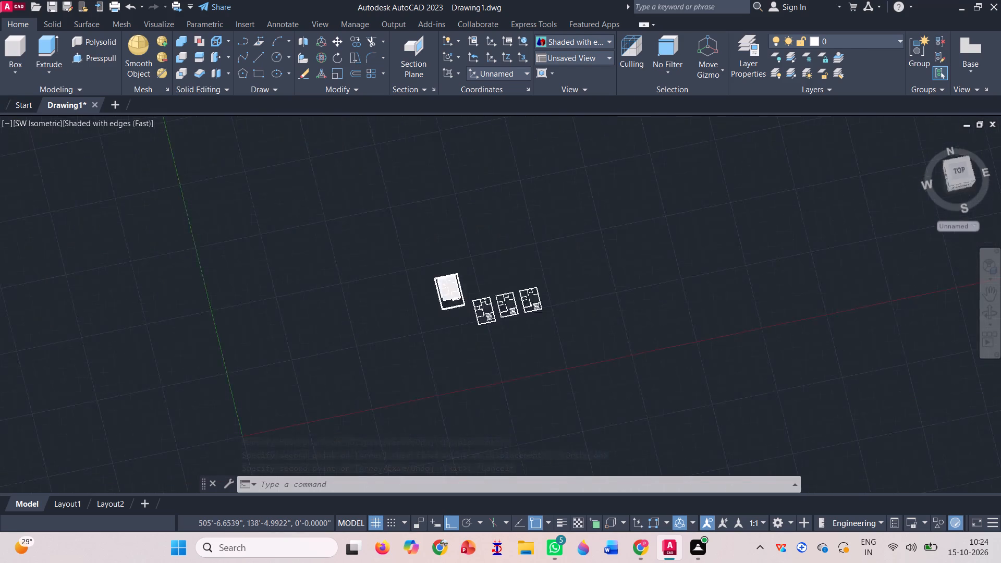
scroll(650, 443, "up", 4)
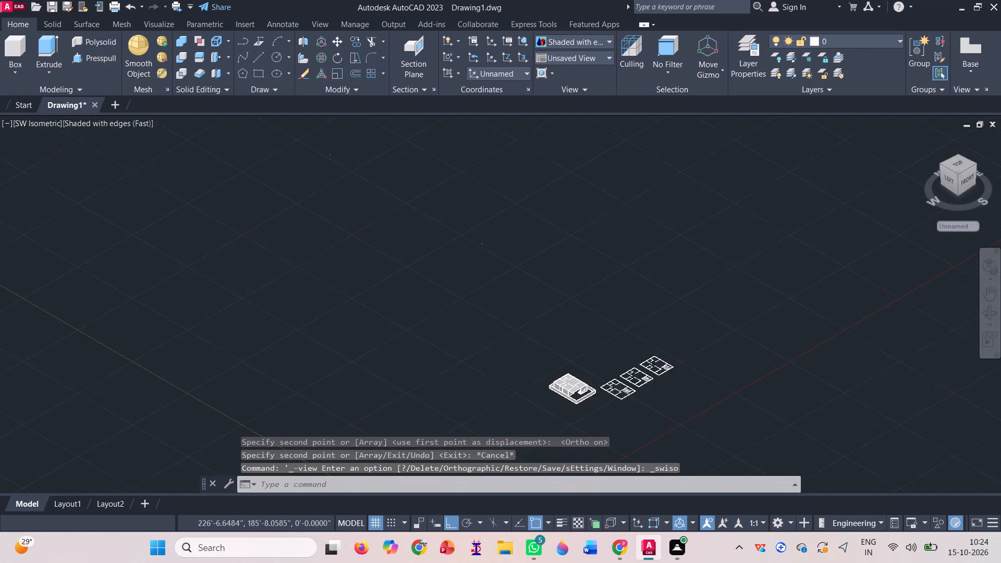
scroll(655, 356, "up", 3)
scroll(602, 399, "up", 1)
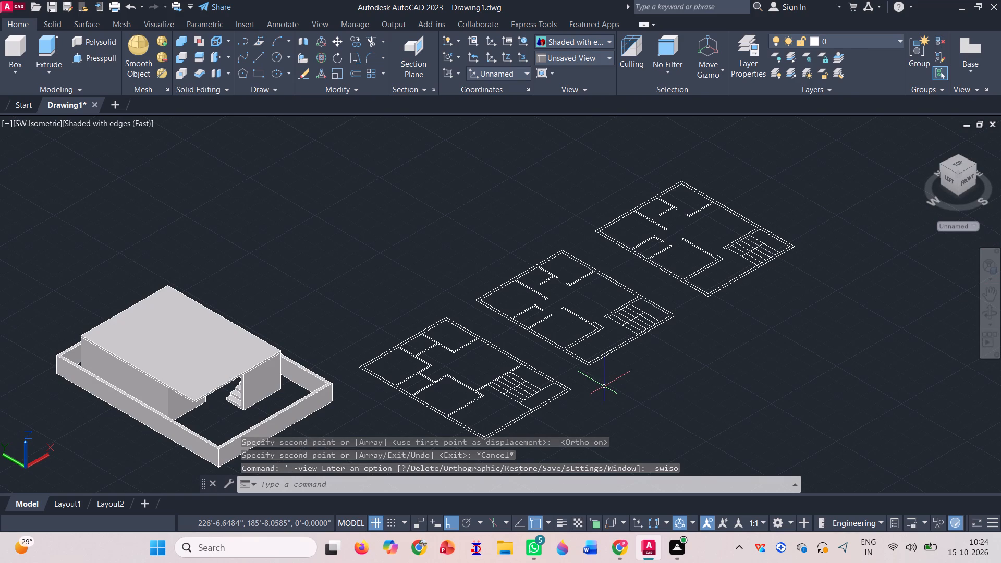
scroll(473, 289, "down", 1)
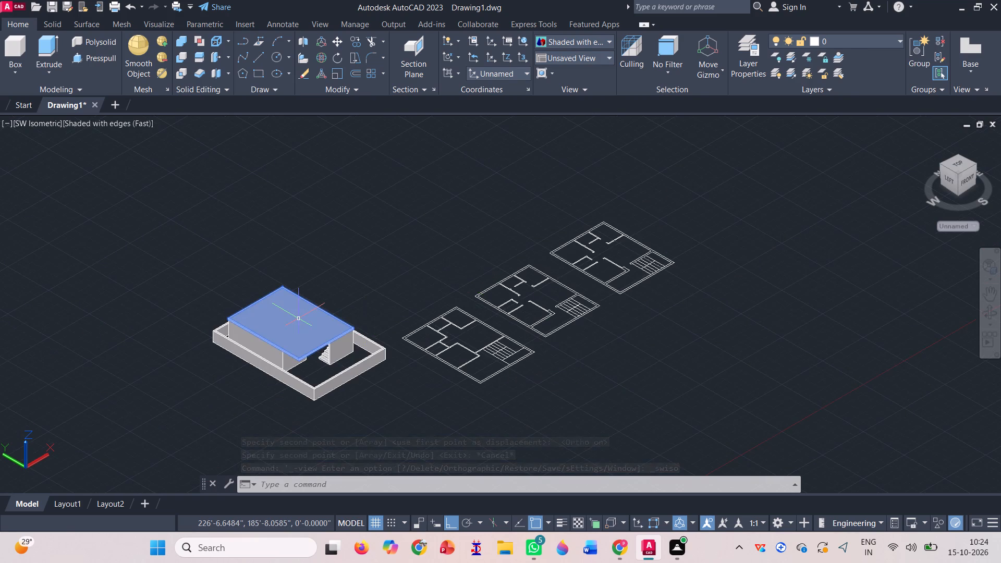
left_click(336, 39)
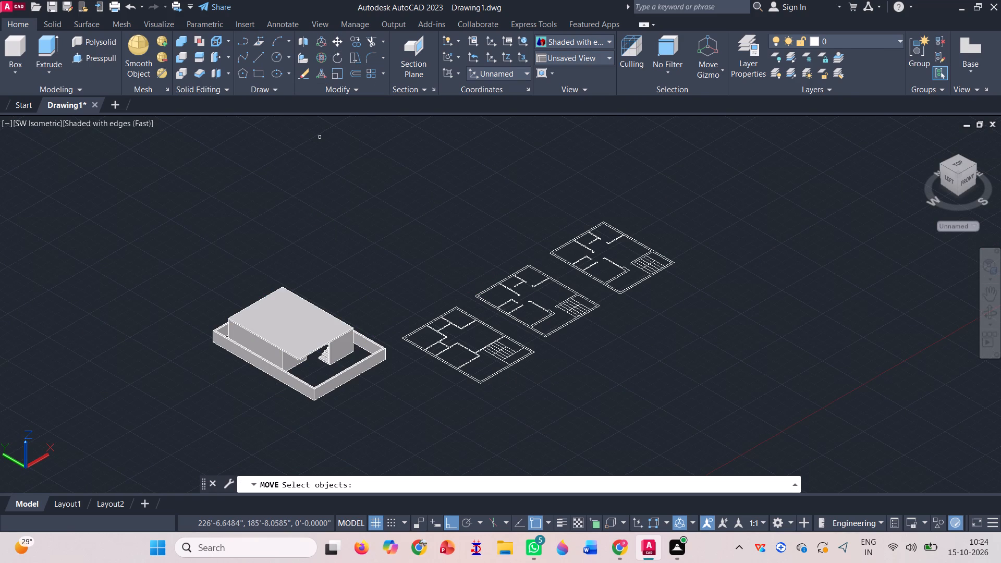
left_click(297, 326)
key("space")
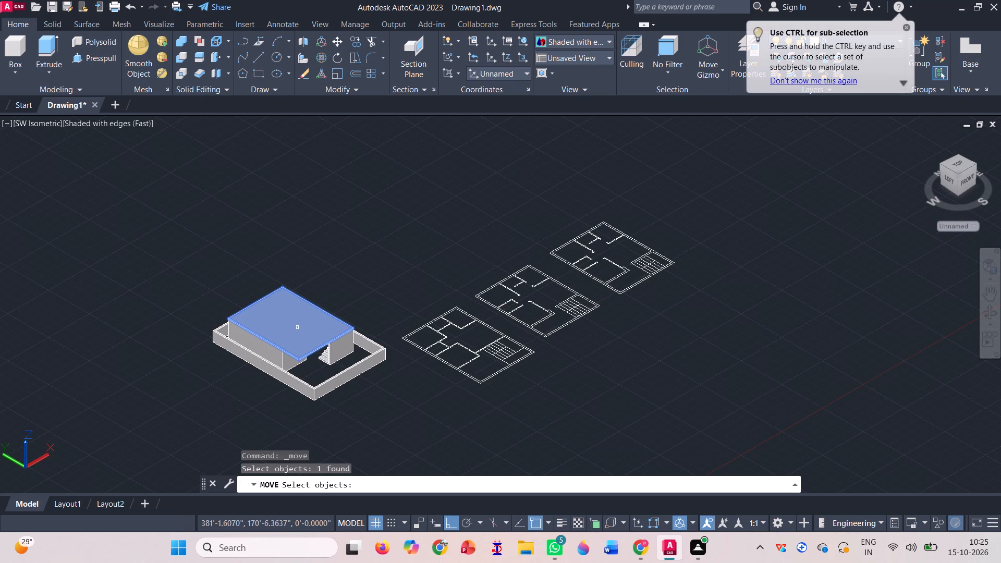
left_click(297, 326)
left_click(167, 254)
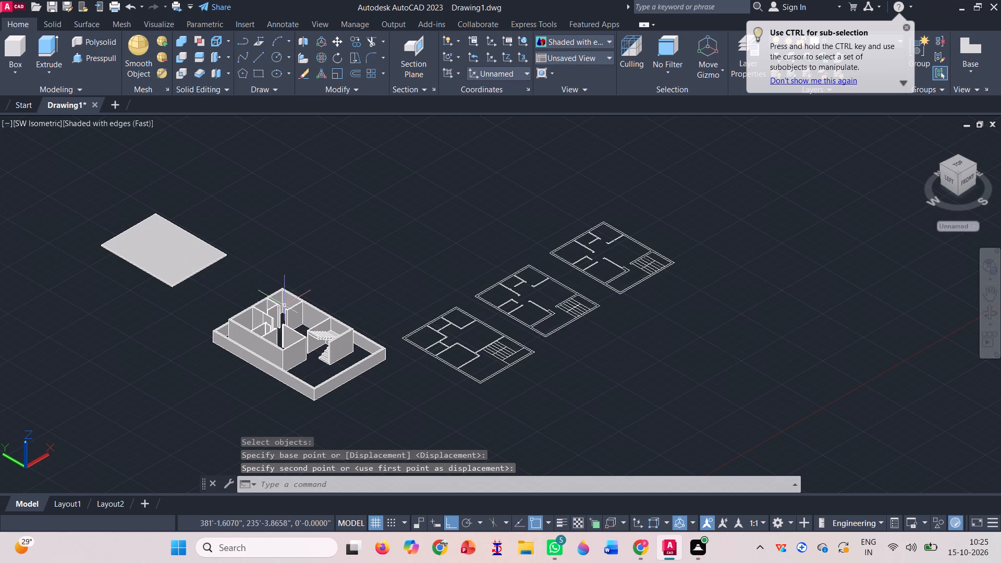
Copy all the steps and the landing of the 3D staircase about 30 feet south, clear of the house, using Ortho.
scroll(292, 355, "up", 3)
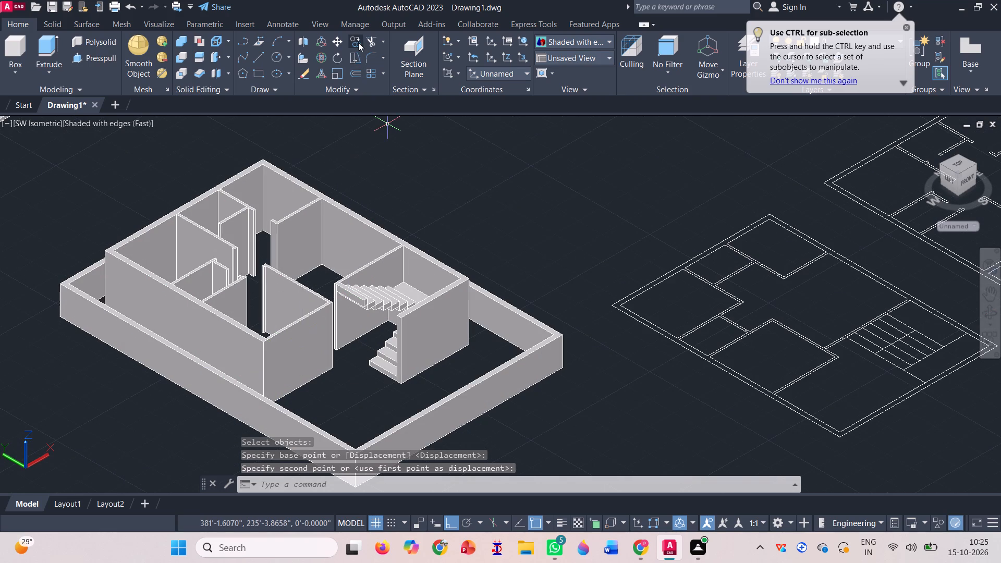
left_click(358, 41)
scroll(396, 337, "up", 3)
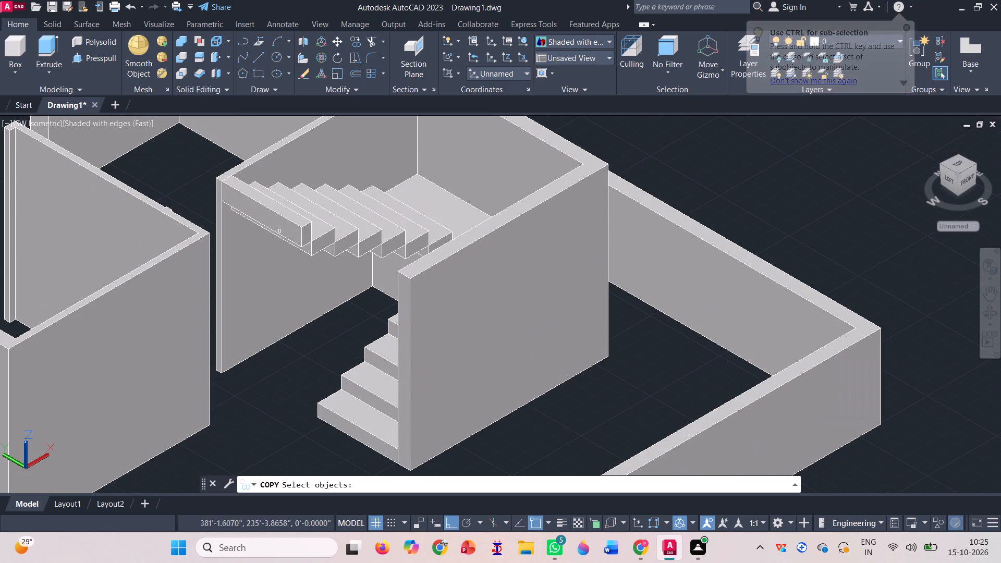
left_click(277, 216)
left_click(315, 231)
left_click(333, 238)
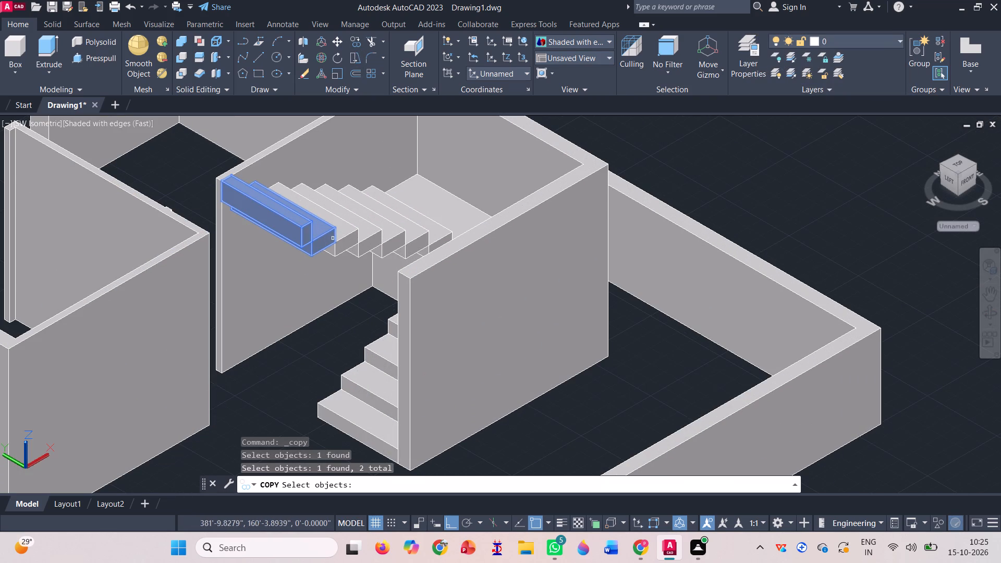
left_click(338, 233)
left_click(377, 234)
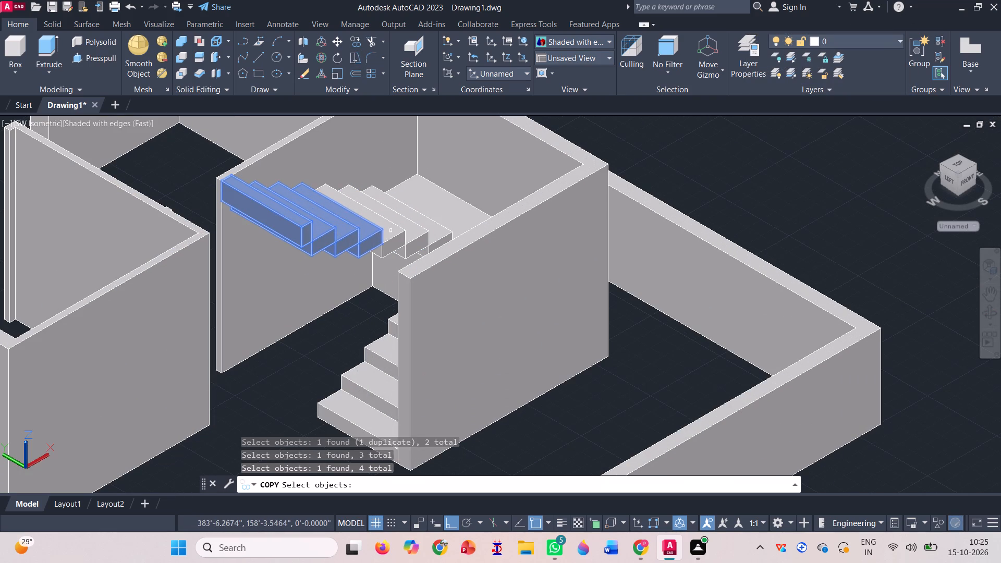
left_click(396, 229)
left_click(403, 227)
left_click(412, 224)
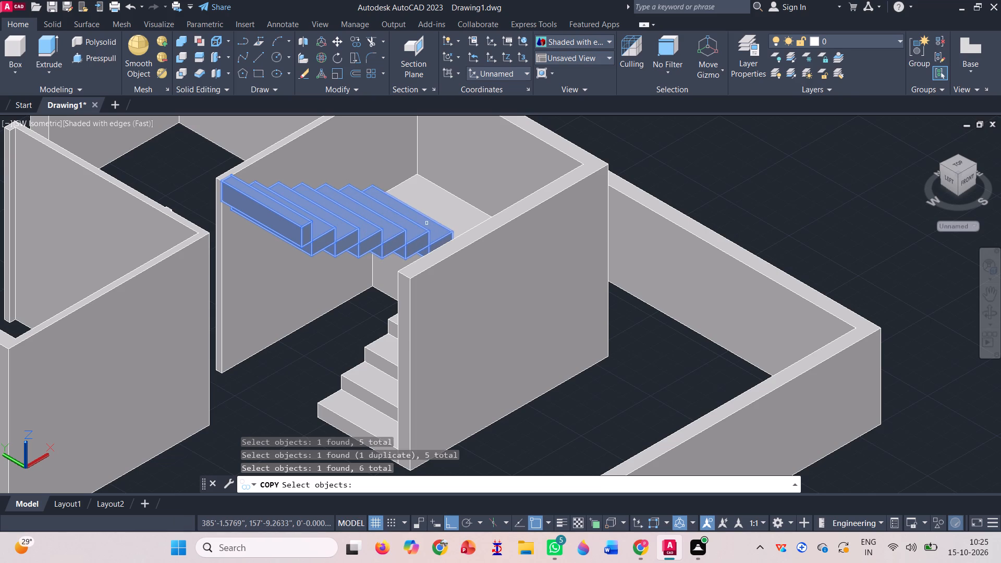
left_click(426, 221)
left_click(434, 189)
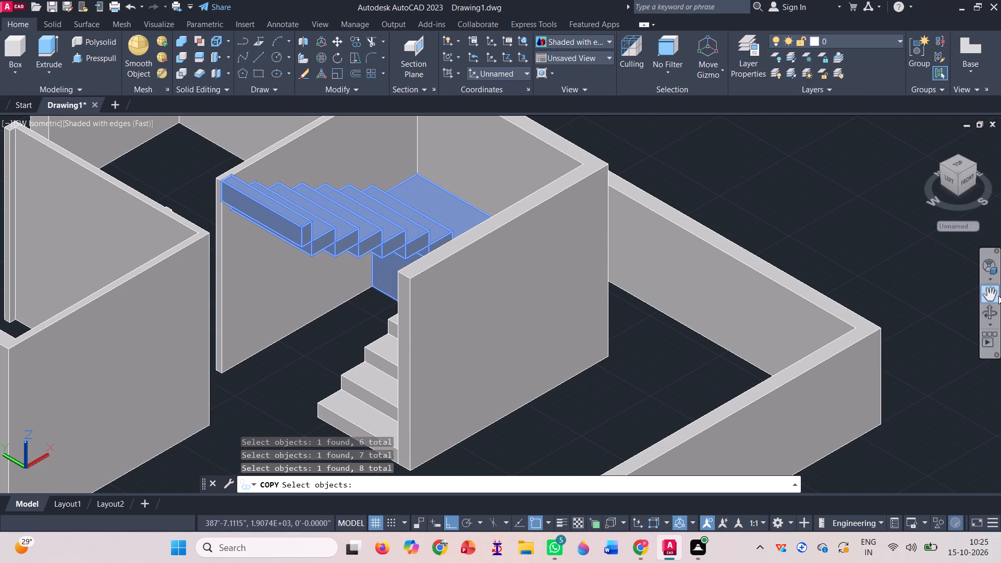
left_click(992, 314)
left_click_drag(702, 331, 776, 311)
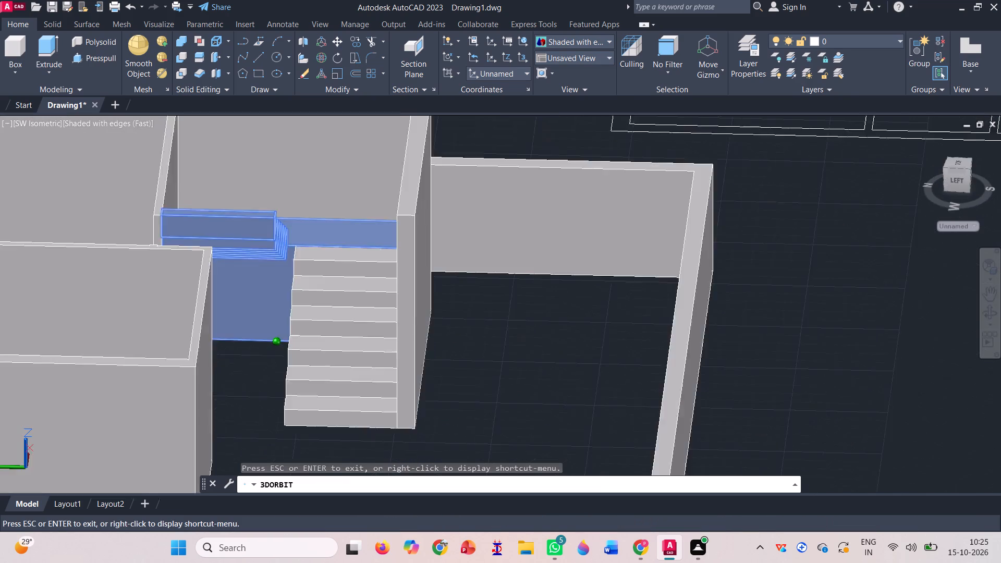
left_click_drag(776, 311, 777, 308)
scroll(342, 324, "up", 2)
key("Escape")
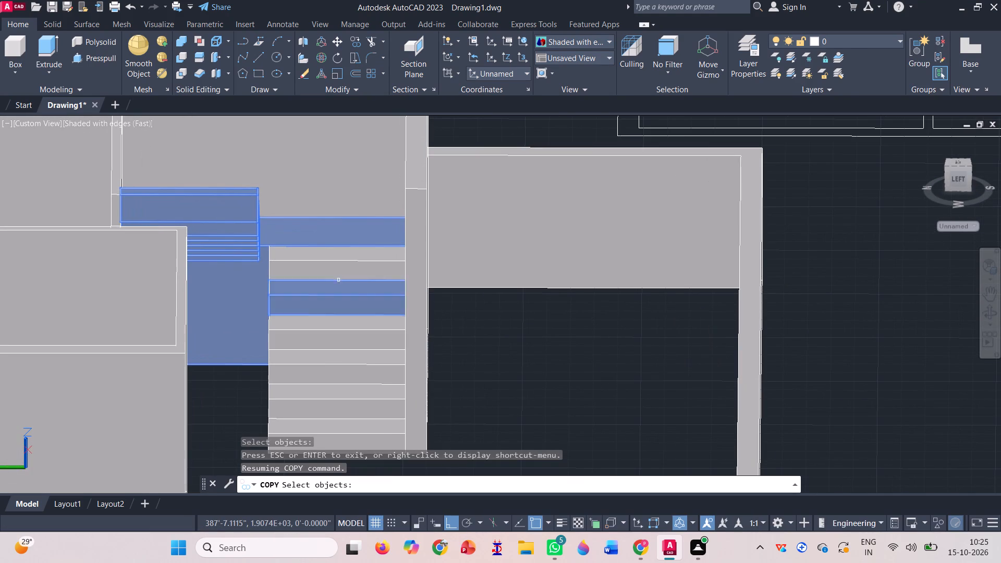
left_click(346, 262)
left_click(357, 293)
left_click(344, 326)
left_click(354, 371)
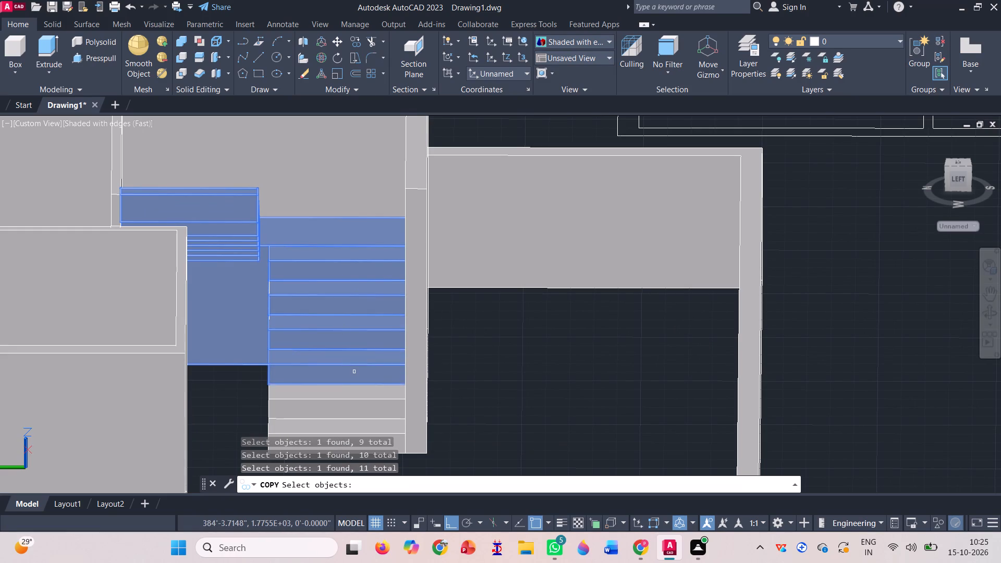
scroll(314, 322, "down", 1)
scroll(318, 362, "up", 3)
left_click(315, 374)
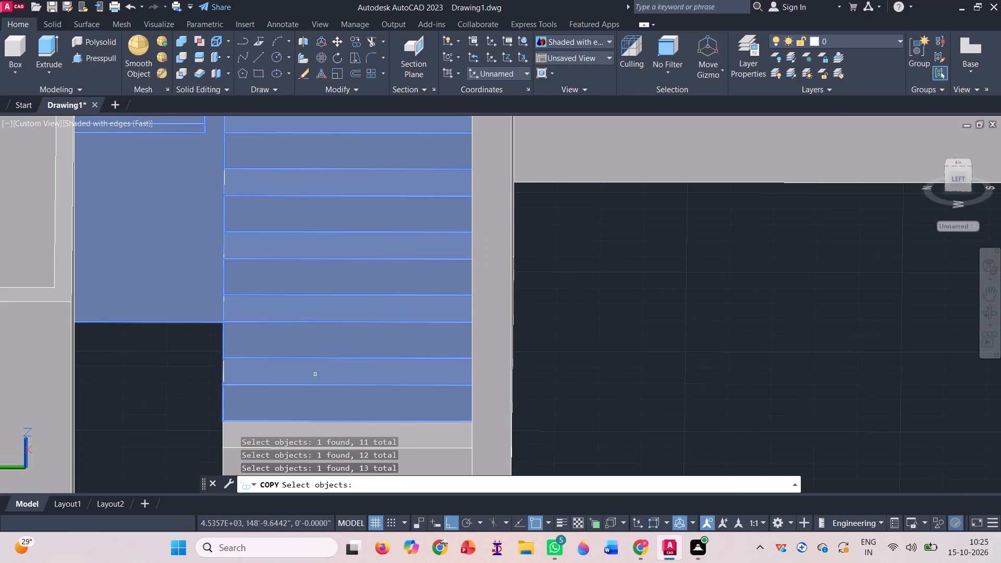
scroll(316, 322, "down", 1)
left_click(320, 401)
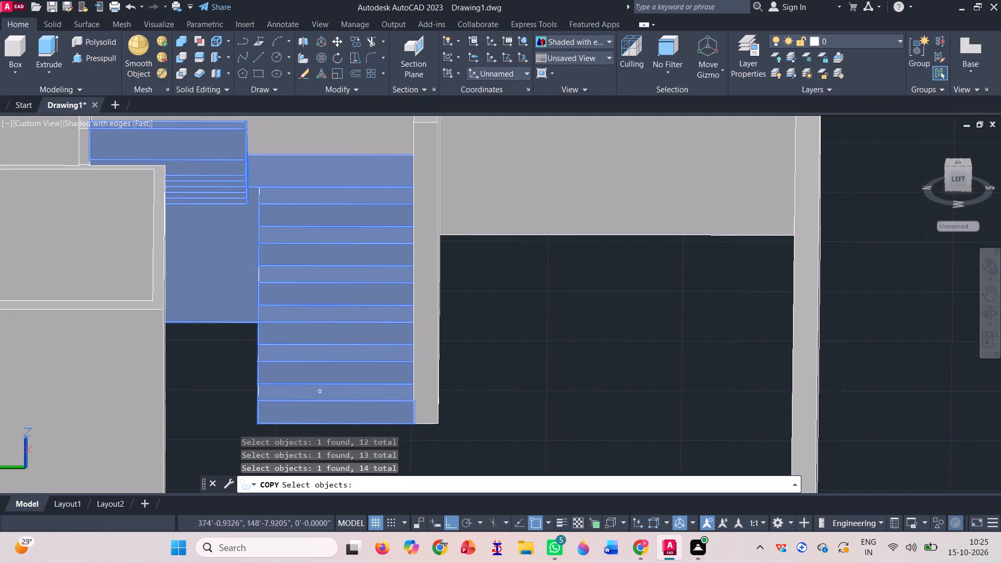
key("m")
key("BackSpace")
key("space")
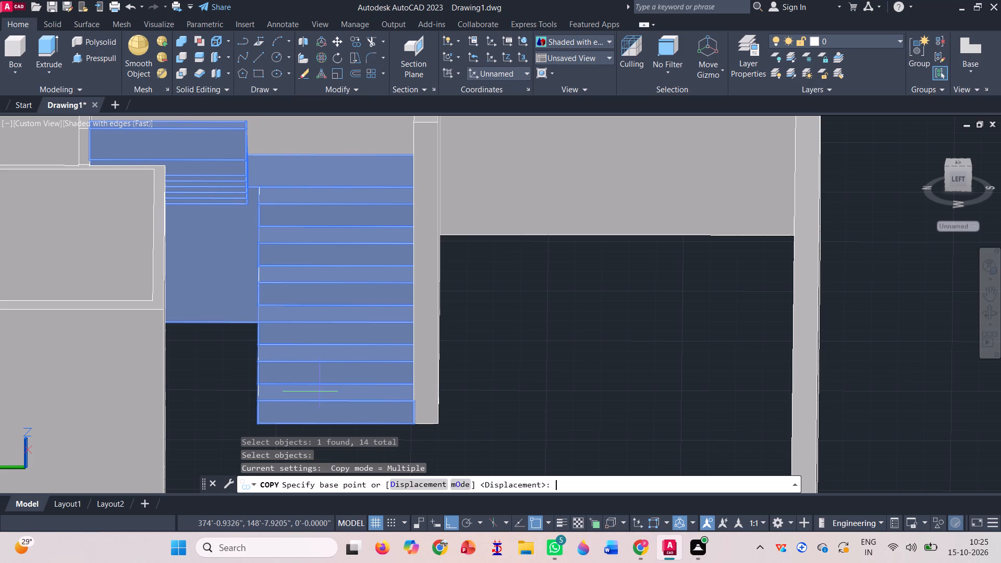
left_click(320, 389)
scroll(272, 244, "down", 3)
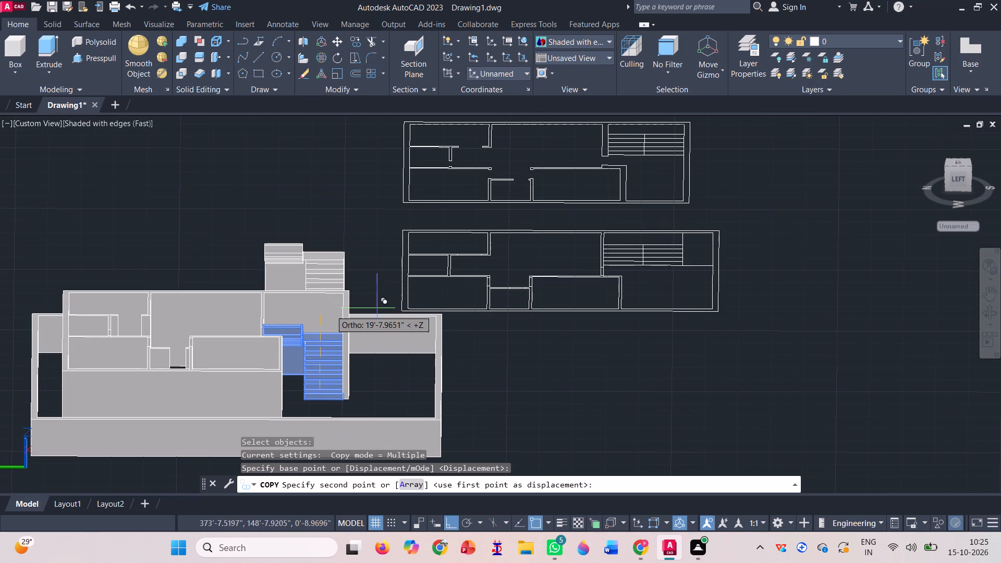
left_click(561, 359)
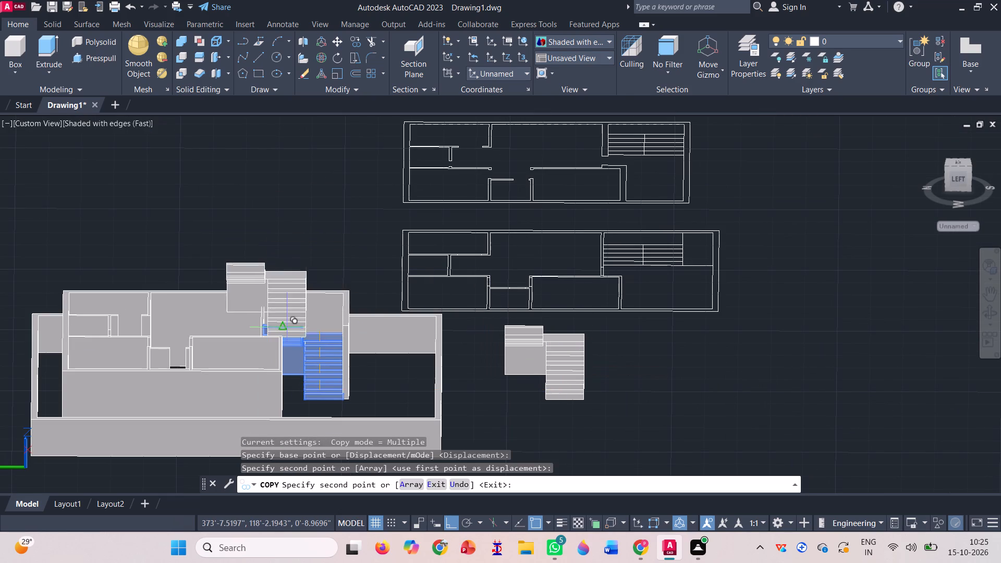
key("Escape")
Examine the copied staircase and the house's original staircase from several angles.
scroll(287, 328, "up", 3)
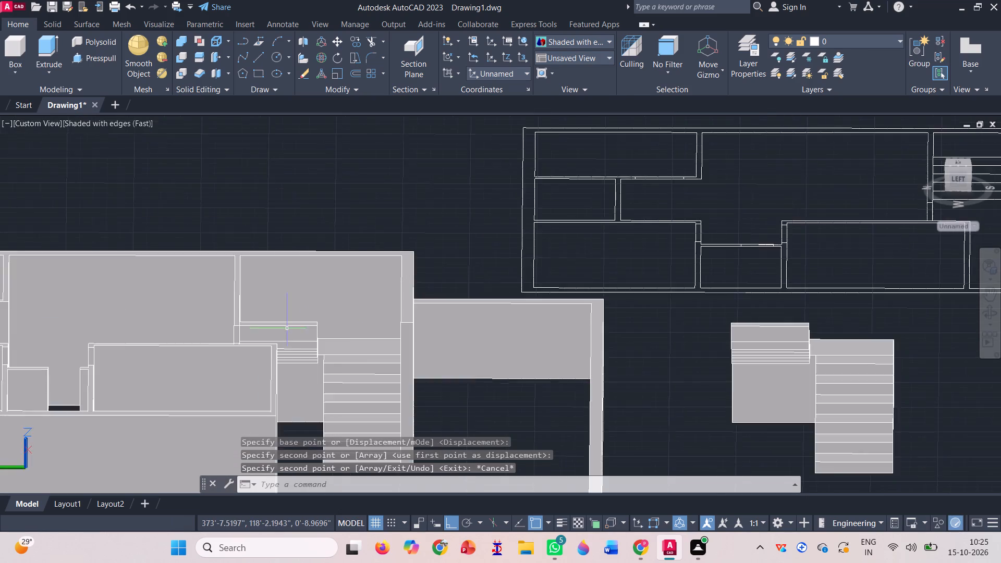
scroll(322, 395, "up", 3)
scroll(325, 249, "down", 2)
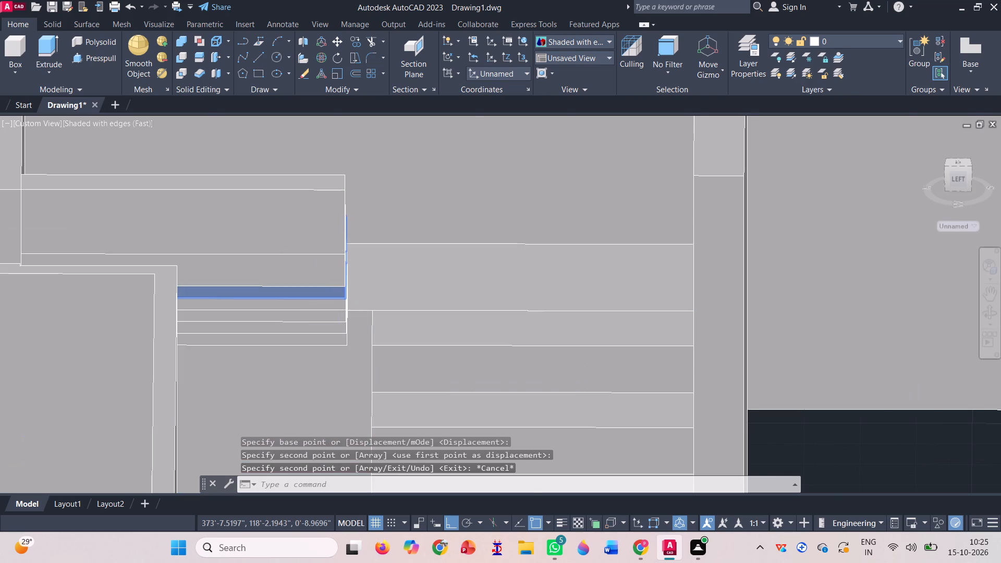
scroll(325, 249, "down", 2)
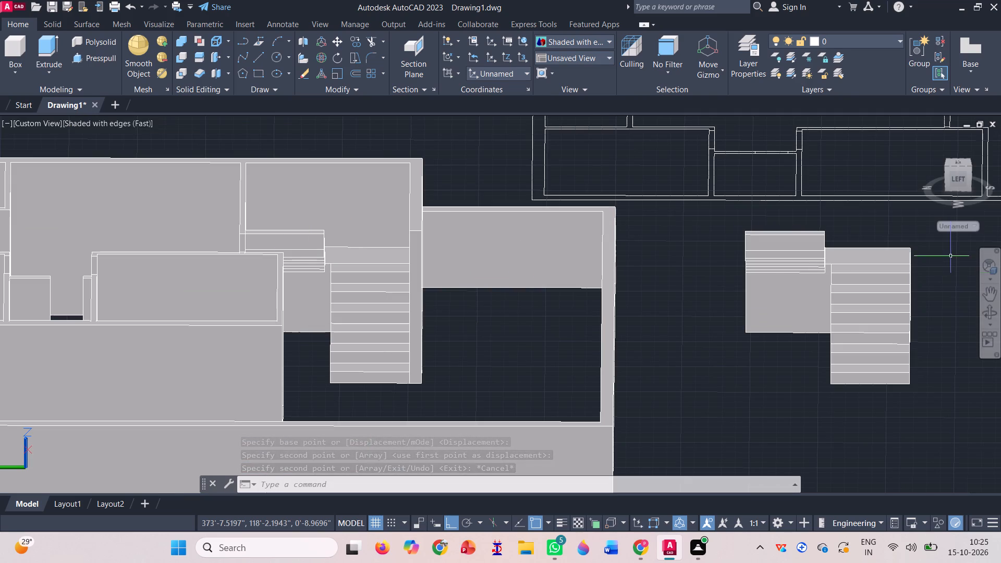
left_click(991, 311)
left_click_drag(668, 360, 642, 364)
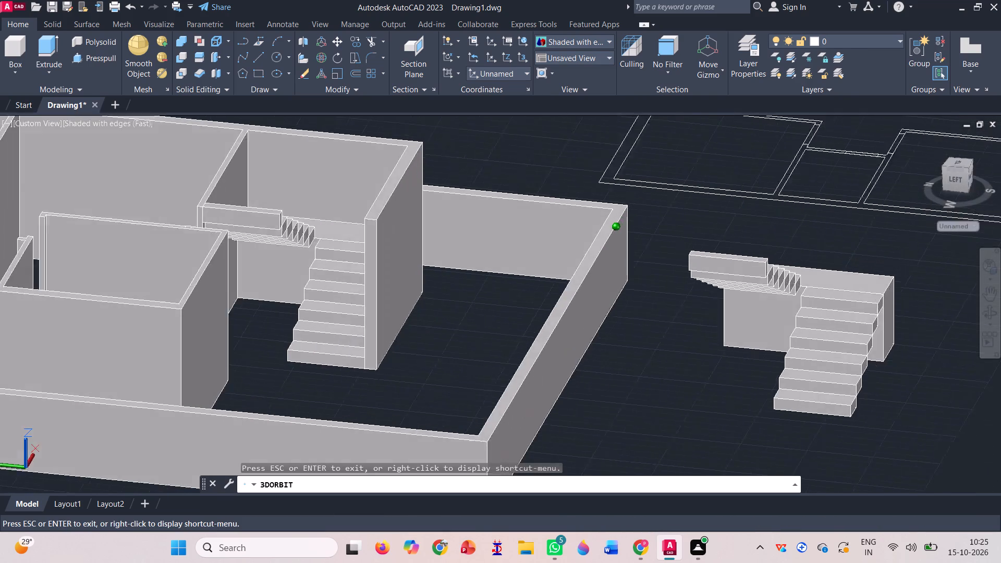
left_click_drag(642, 364, 714, 372)
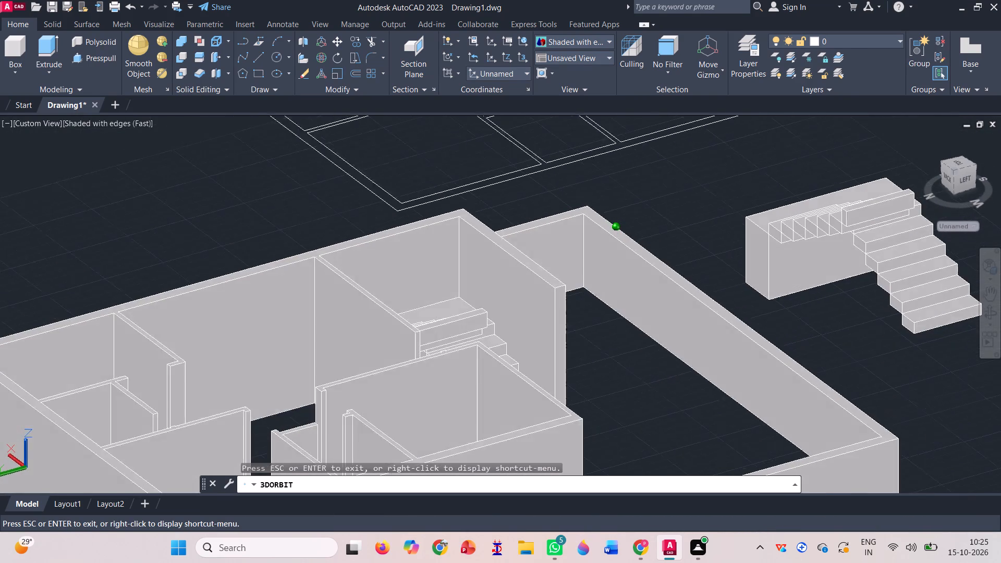
left_click_drag(714, 372, 618, 368)
scroll(429, 319, "down", 9)
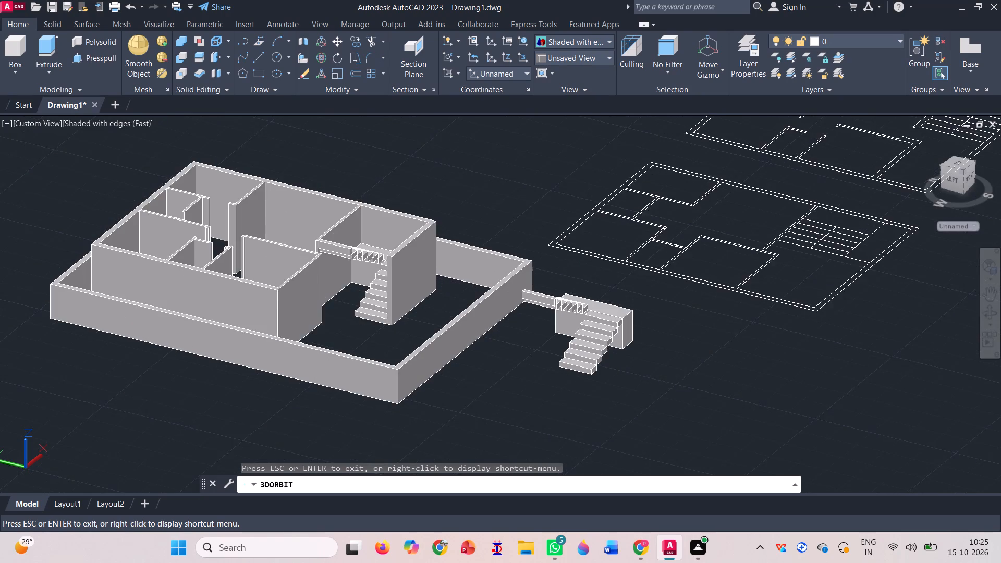
scroll(494, 307, "down", 3)
scroll(538, 308, "down", 2)
key("Escape")
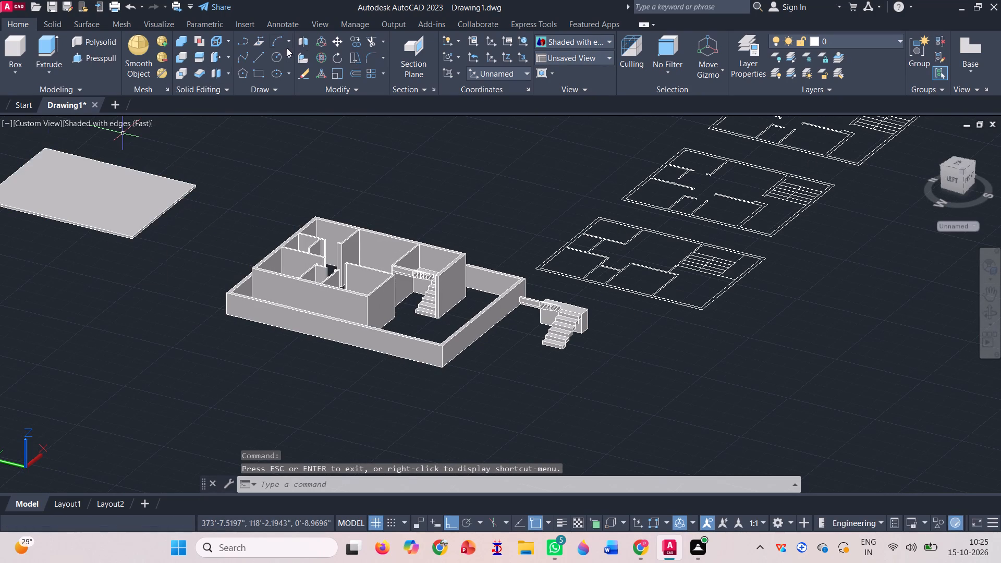
Move the roof slab about 65 feet south back onto the house, aligning its bottom corner with the wall's top corner.
left_click(334, 39)
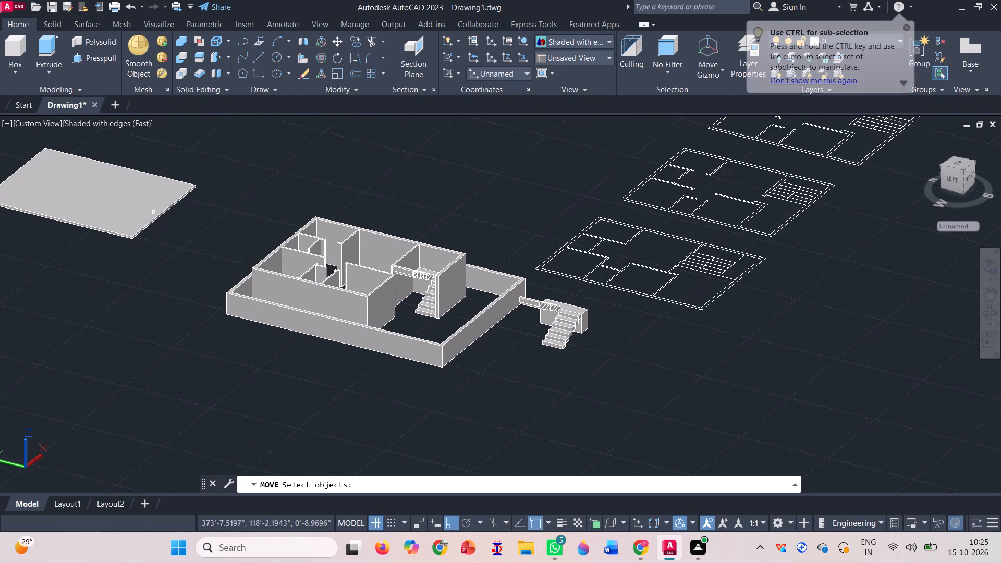
left_click(145, 201)
key("space")
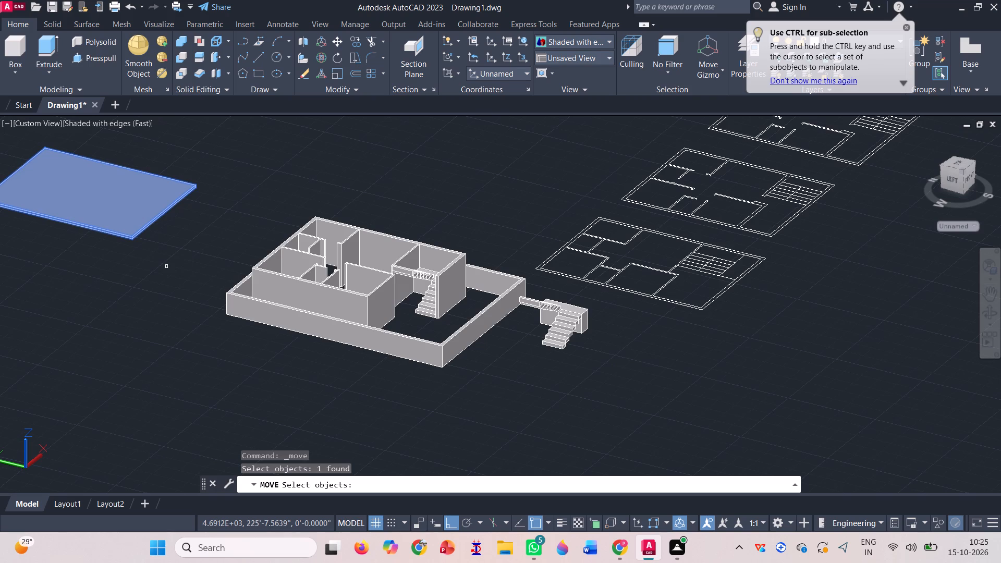
scroll(338, 259, "down", 2)
scroll(116, 217, "up", 4)
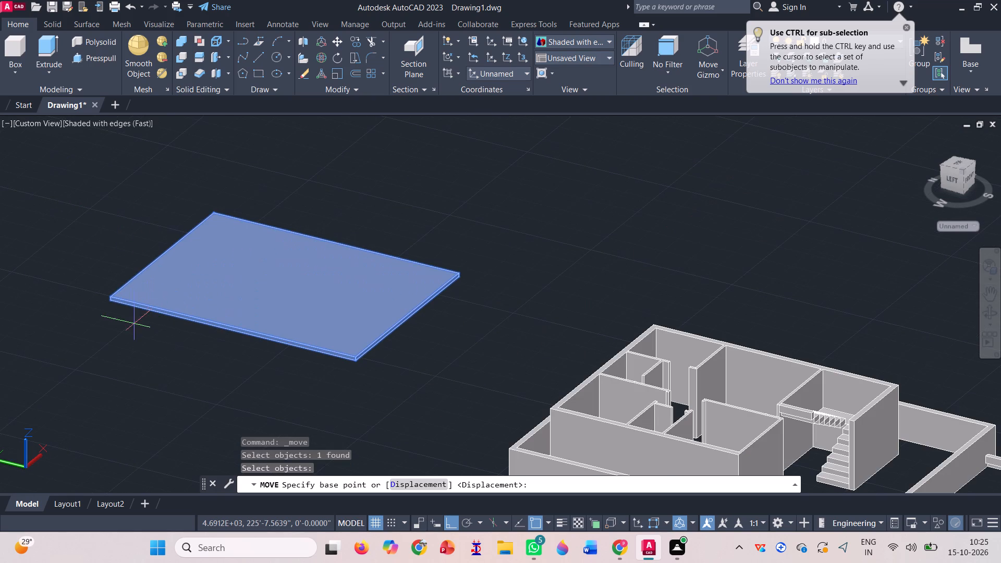
scroll(76, 286, "up", 3)
scroll(163, 325, "up", 4)
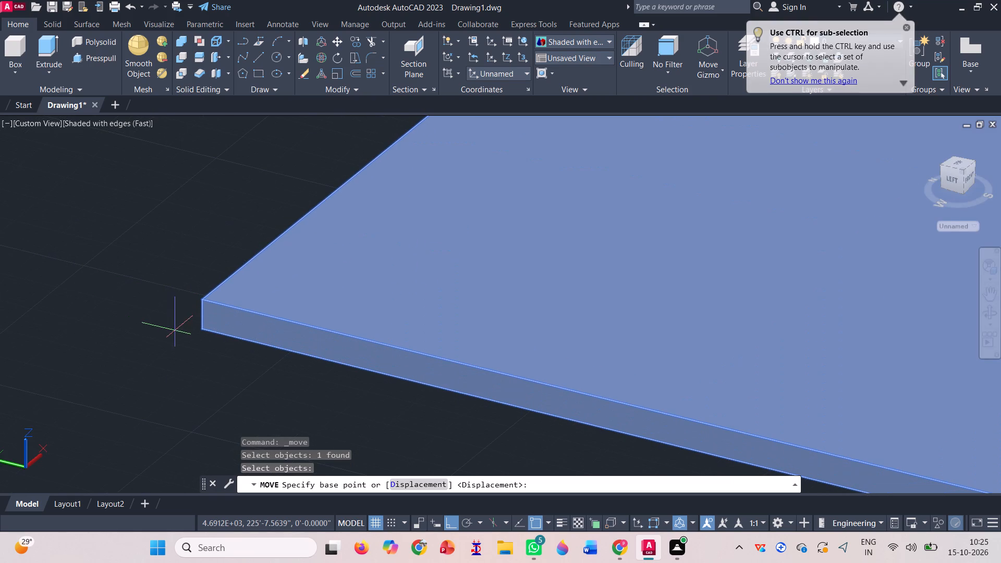
left_click(203, 326)
scroll(153, 266, "down", 3)
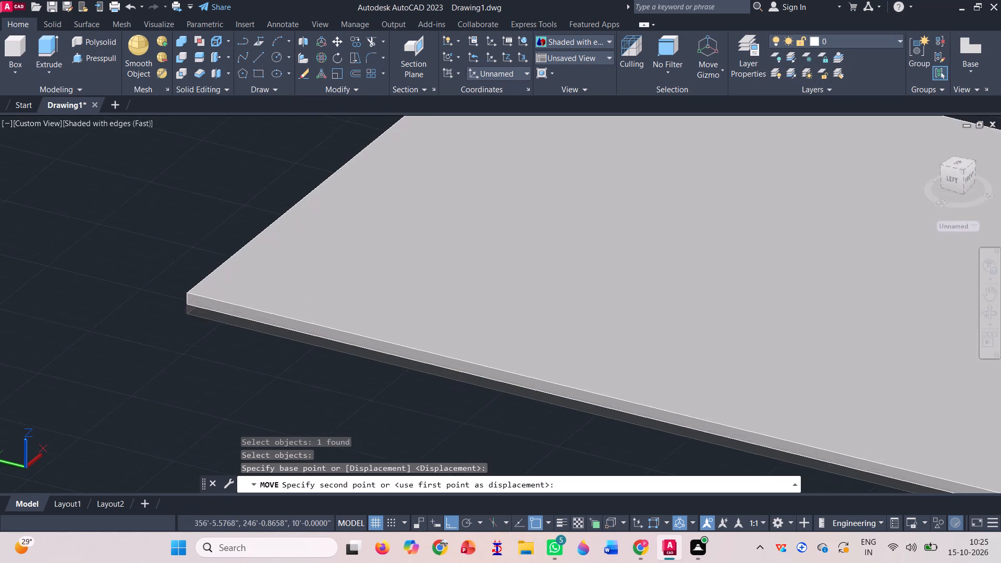
scroll(166, 239, "down", 3)
scroll(367, 329, "up", 3)
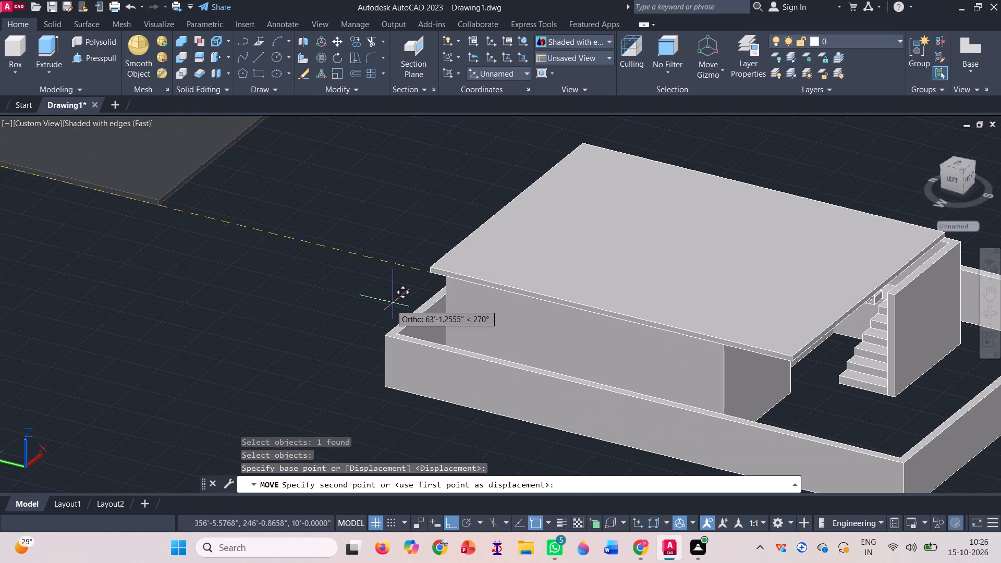
scroll(447, 279, "up", 3)
left_click(447, 279)
Create a 10' high box over the middle floor plan, spanning opposite corners of its outer wall outline.
scroll(388, 292, "down", 4)
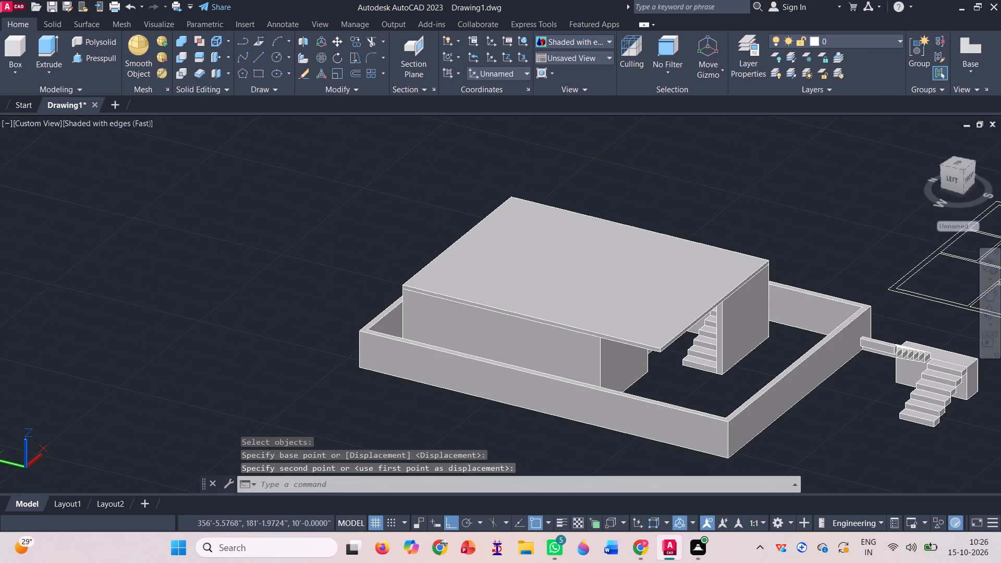
scroll(388, 292, "down", 2)
scroll(782, 190, "up", 3)
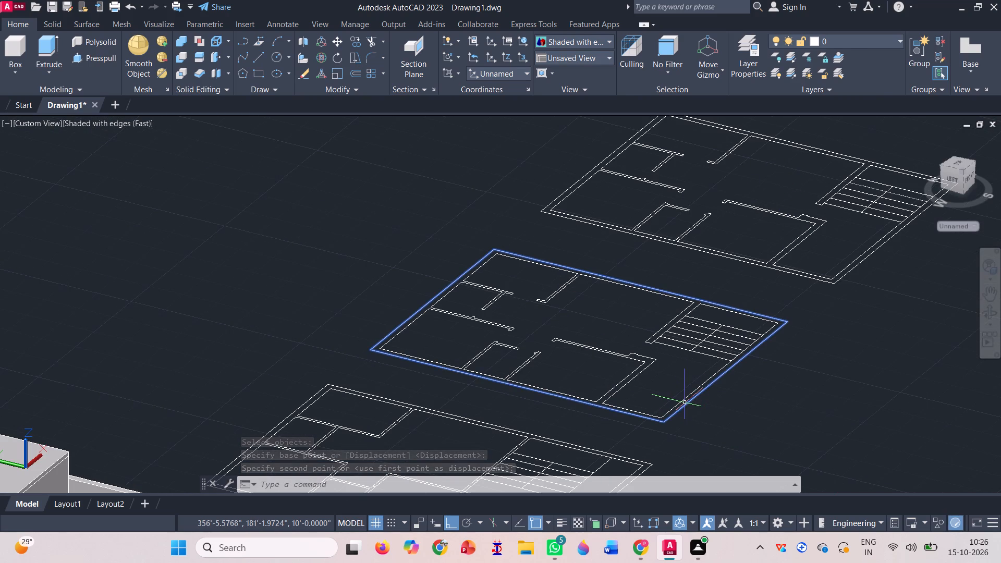
left_click(21, 46)
scroll(359, 336, "up", 2)
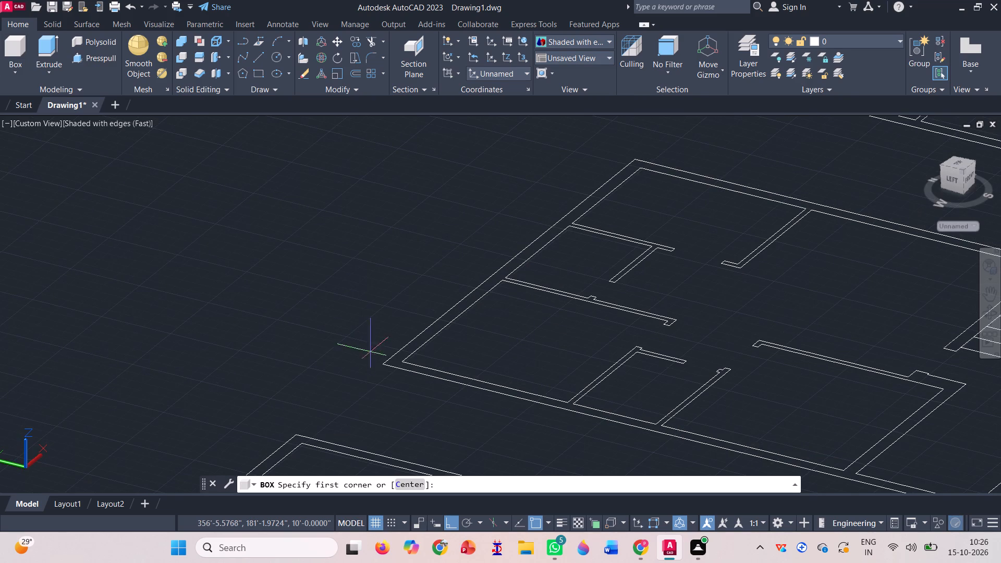
left_click(382, 360)
scroll(286, 283, "down", 3)
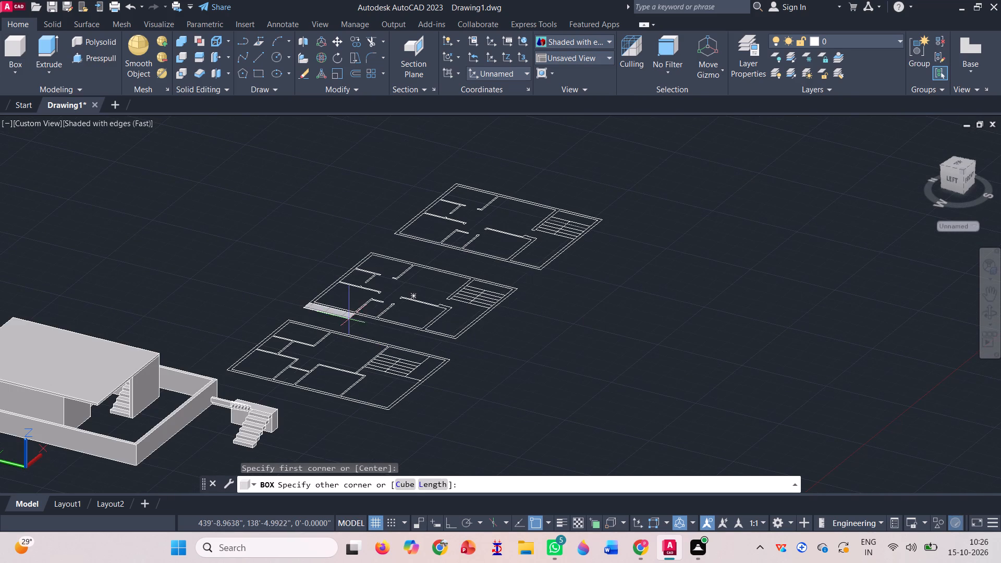
scroll(512, 289, "up", 5)
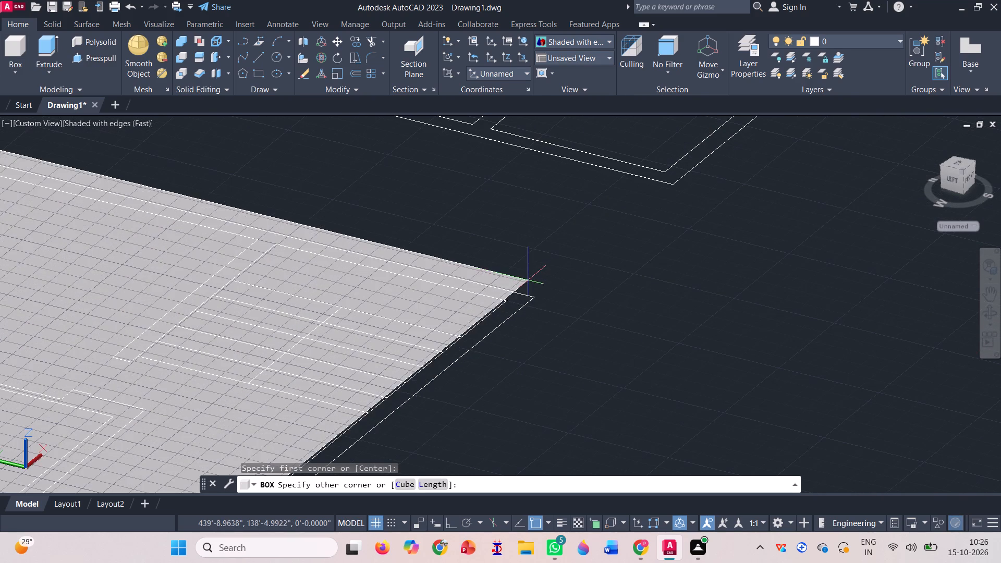
left_click(533, 296)
scroll(547, 288, "down", 3)
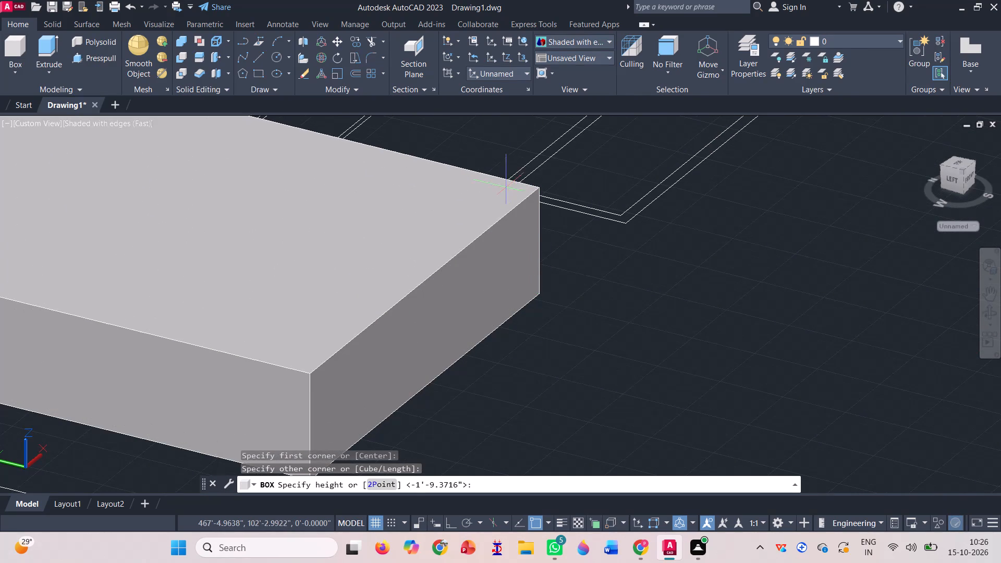
type("10'")
key("Return")
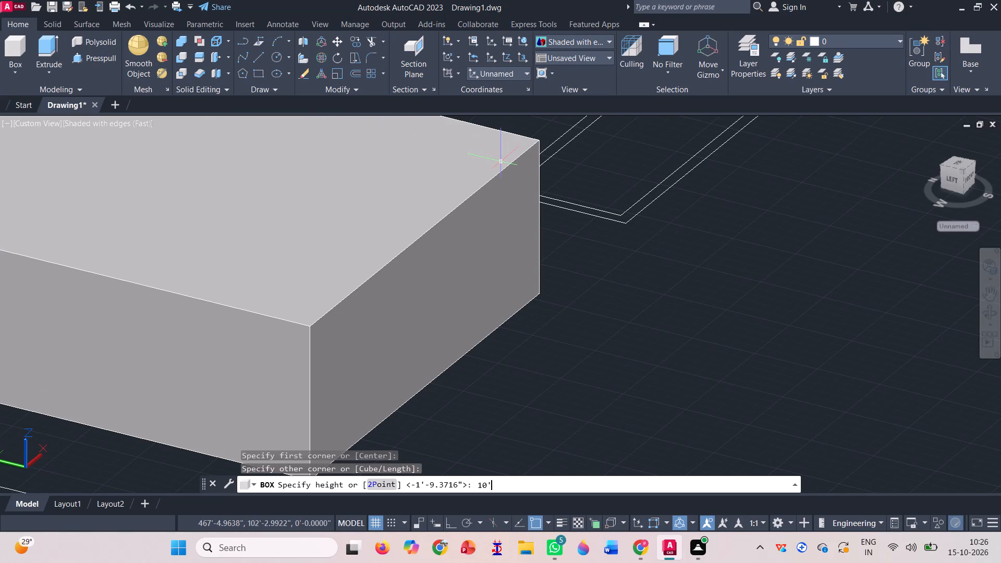
Move the new 10' high box about 59 feet north, clear of the floor plans, using Ortho.
scroll(500, 161, "up", 1)
scroll(500, 161, "down", 2)
scroll(653, 215, "down", 2)
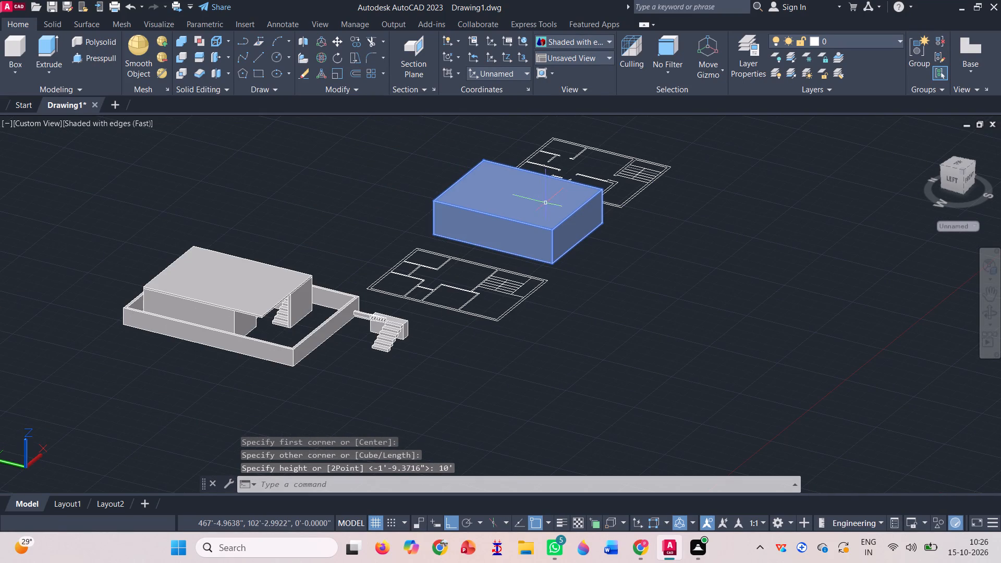
left_click(529, 194)
left_click_drag(484, 200, 518, 211)
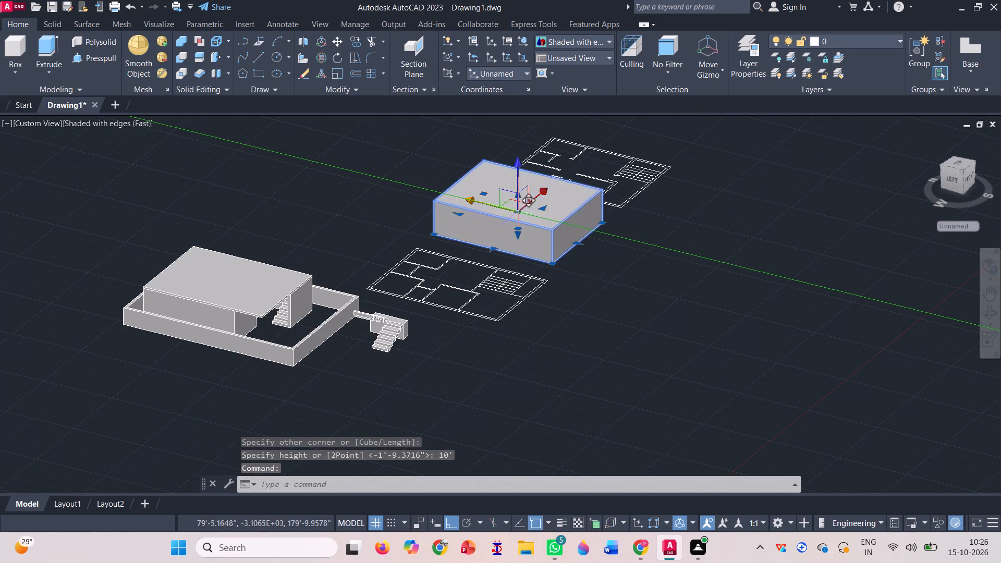
left_click(357, 192)
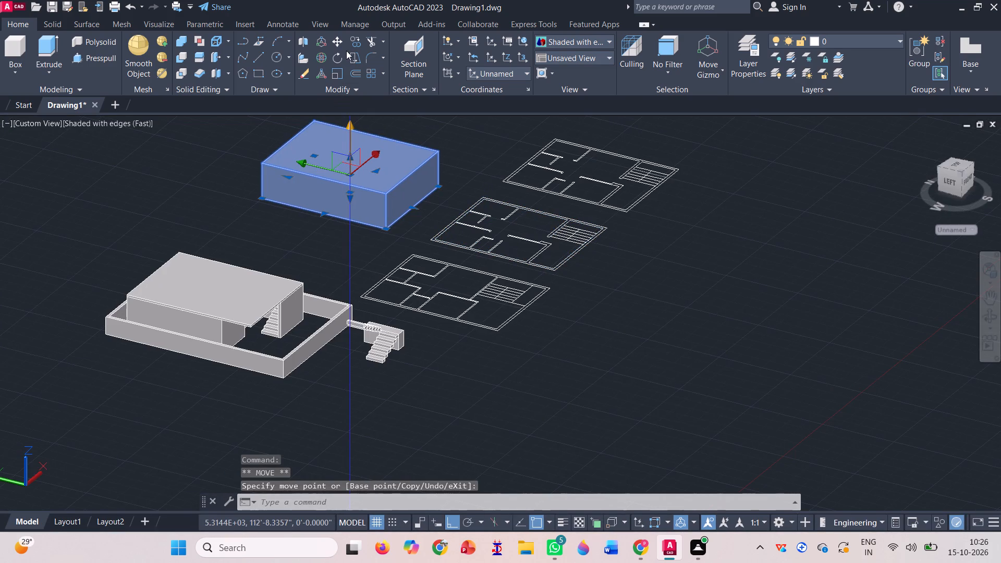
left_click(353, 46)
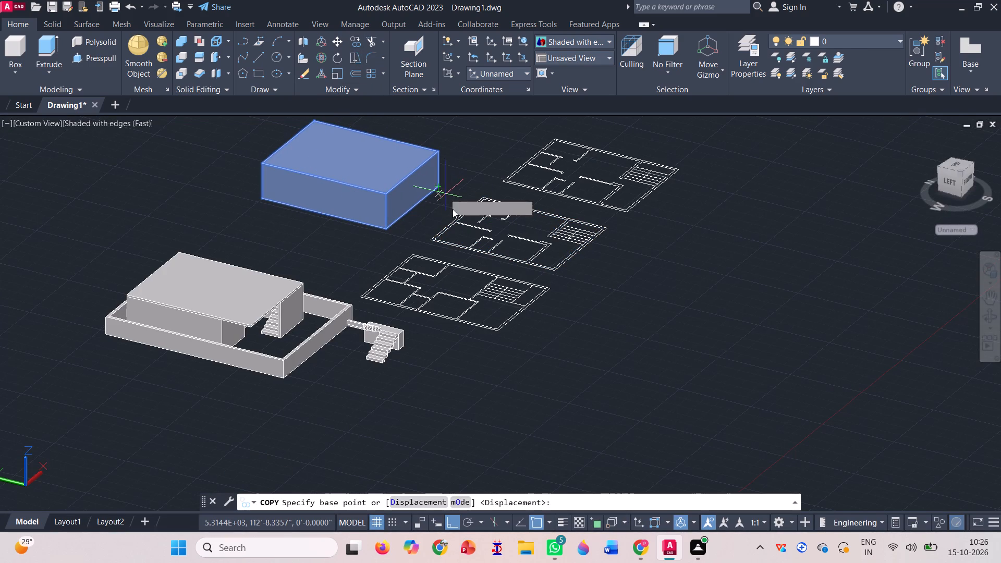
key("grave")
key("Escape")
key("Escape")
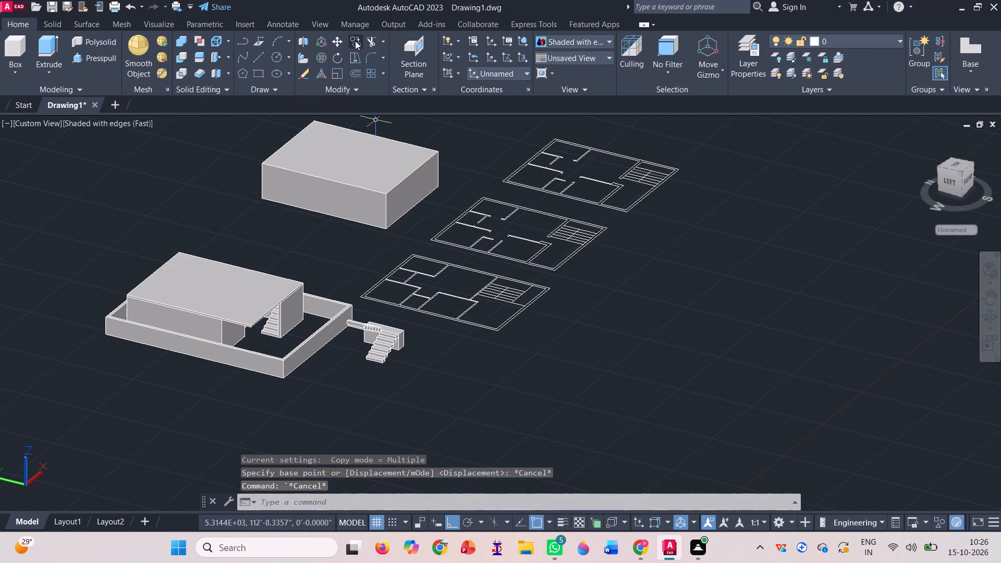
Copy the middle plan's wall outlines onto the box's top face, matching the plan's outer southwest corner to the box's top corner.
left_click(355, 40)
scroll(495, 228, "up", 3)
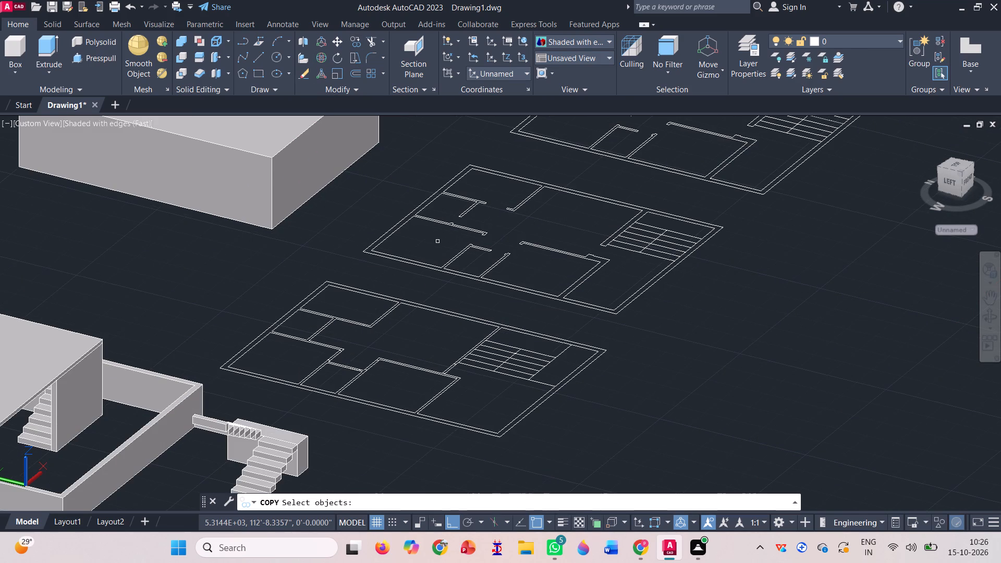
left_click(437, 240)
left_click(347, 213)
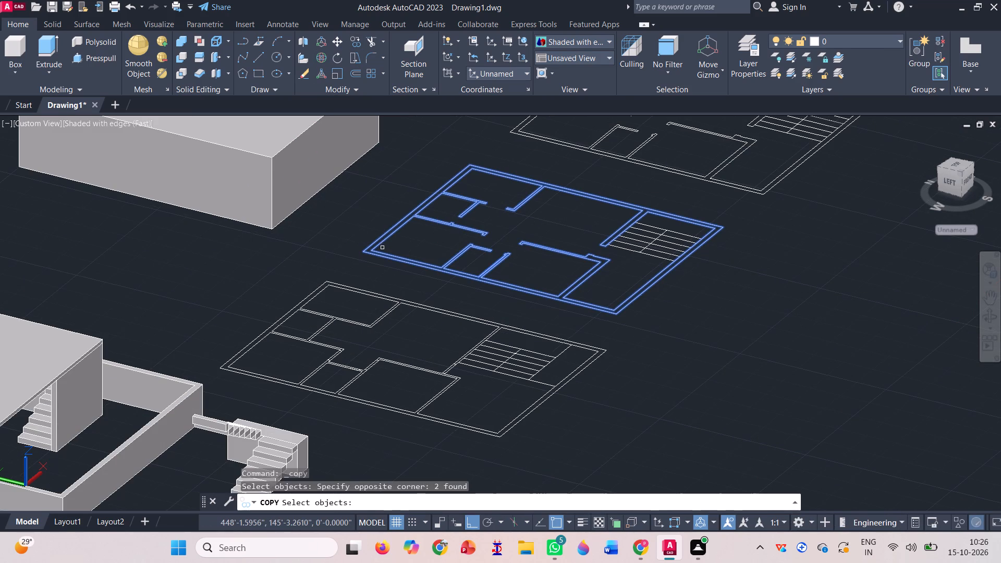
key("space")
scroll(615, 314, "up", 2)
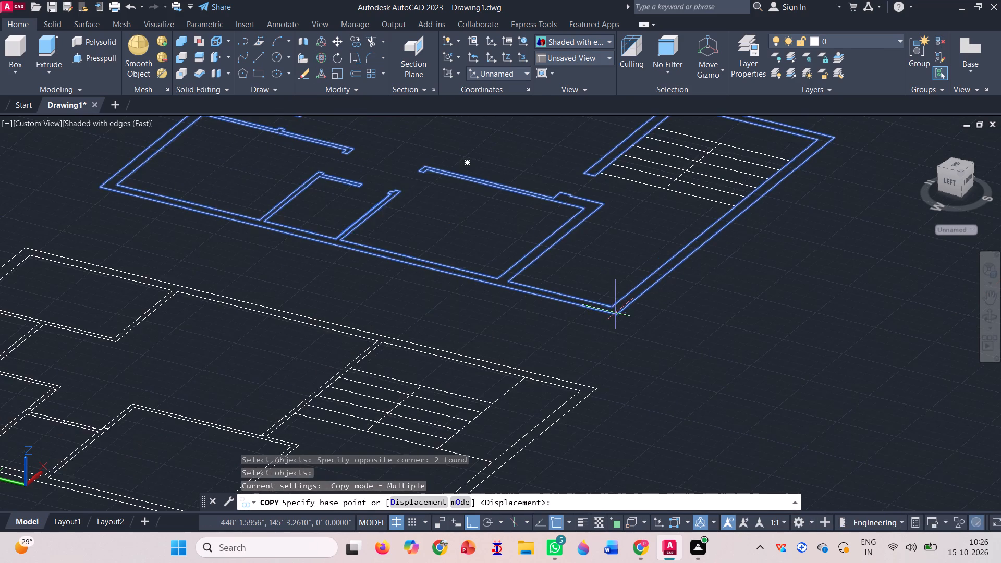
scroll(615, 312, "up", 3)
left_click(615, 312)
scroll(624, 268, "down", 6)
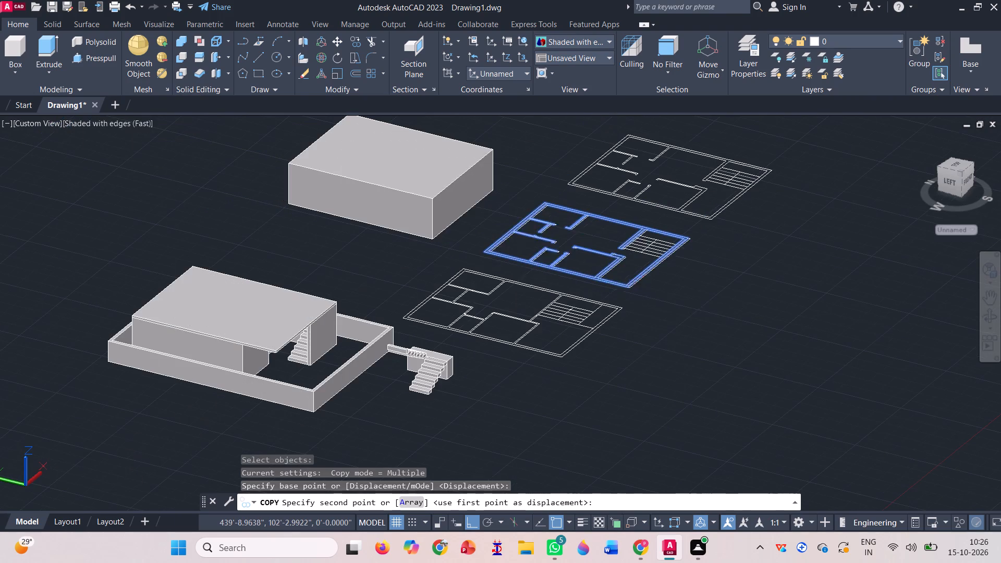
scroll(466, 182, "up", 3)
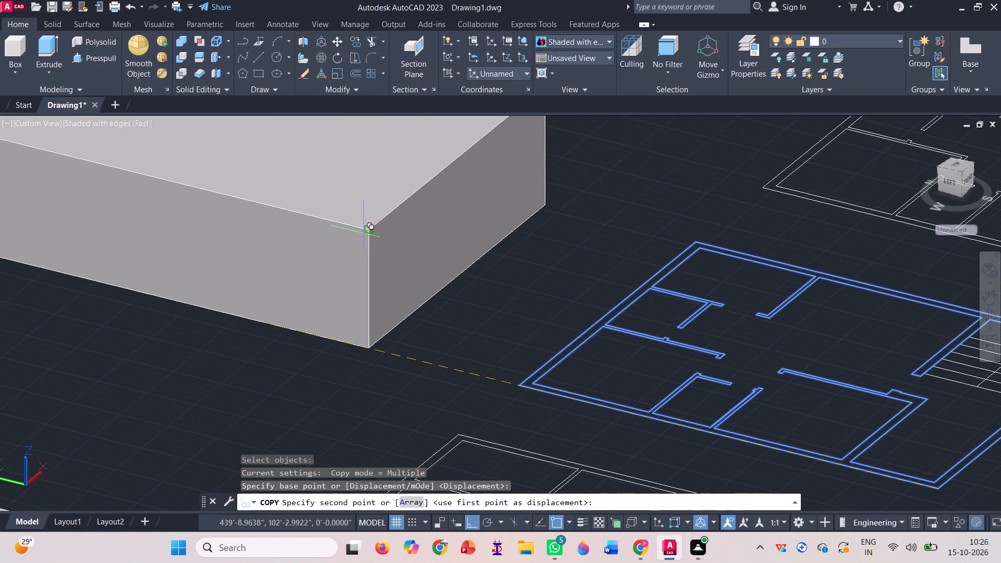
left_click(372, 228)
scroll(414, 281, "down", 2)
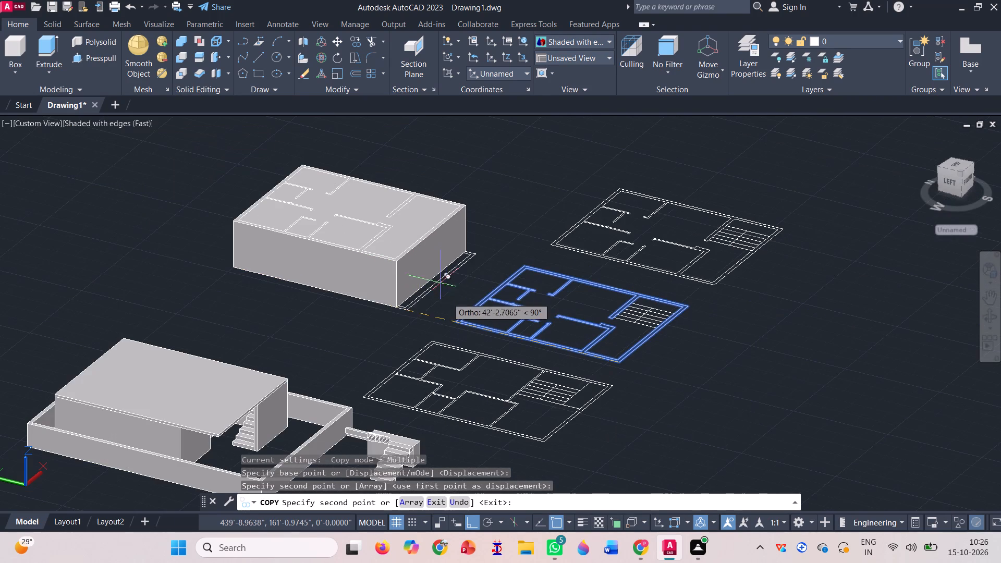
key("space")
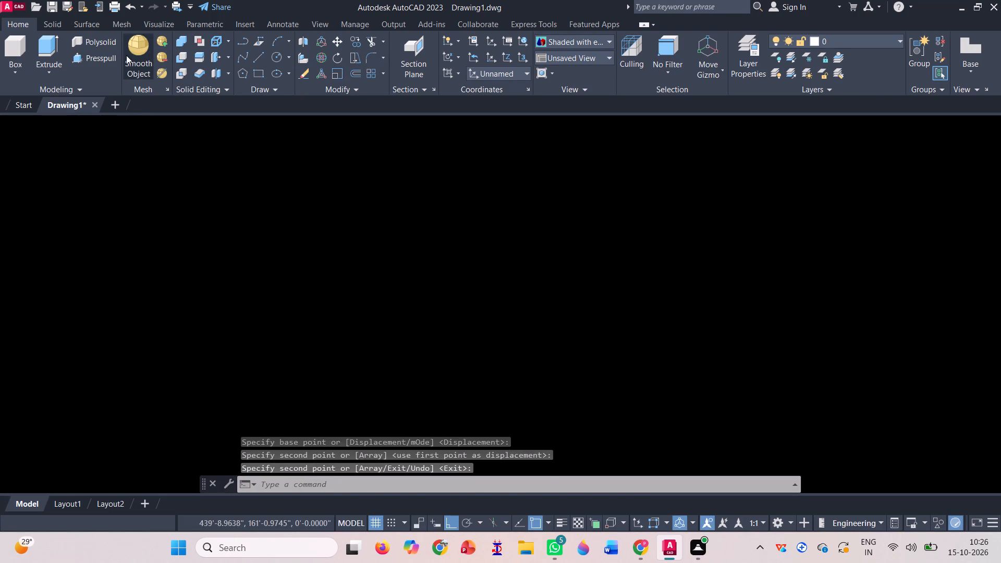
Presspull the room area inside the copied wall outlines down through the full height of the box, leaving only the walls.
left_click(102, 58)
scroll(346, 199, "up", 2)
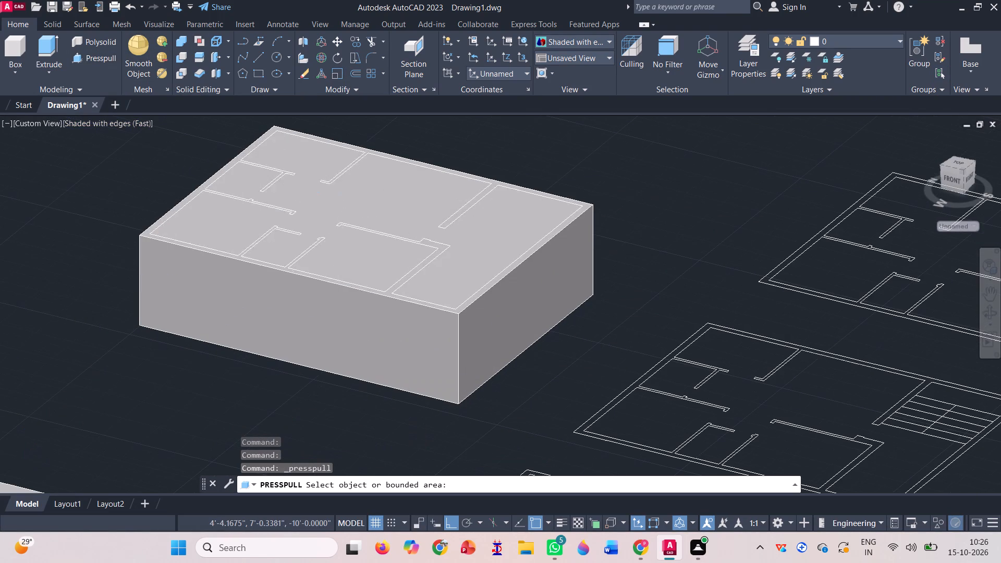
left_click(373, 197)
scroll(351, 188, "down", 3)
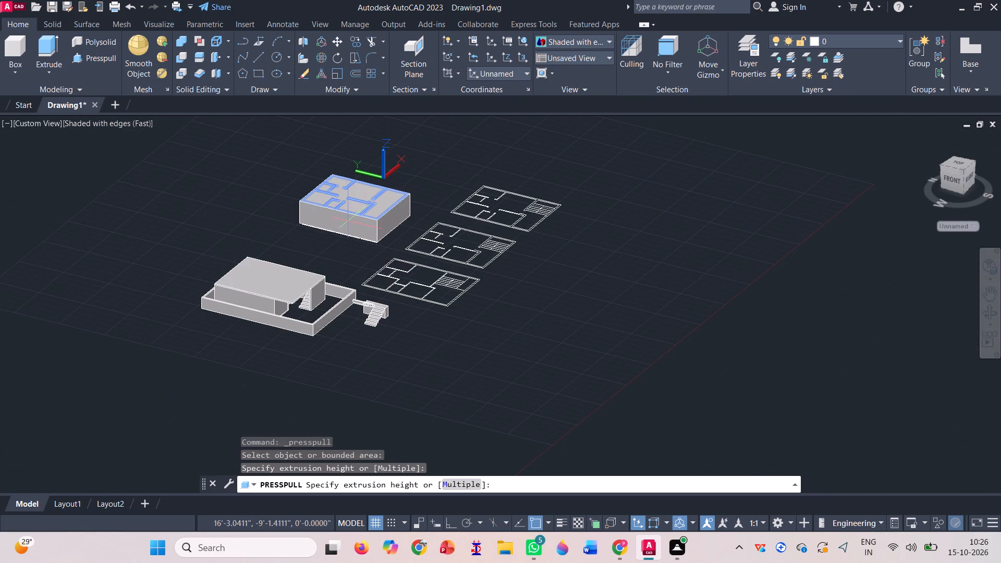
left_click(325, 253)
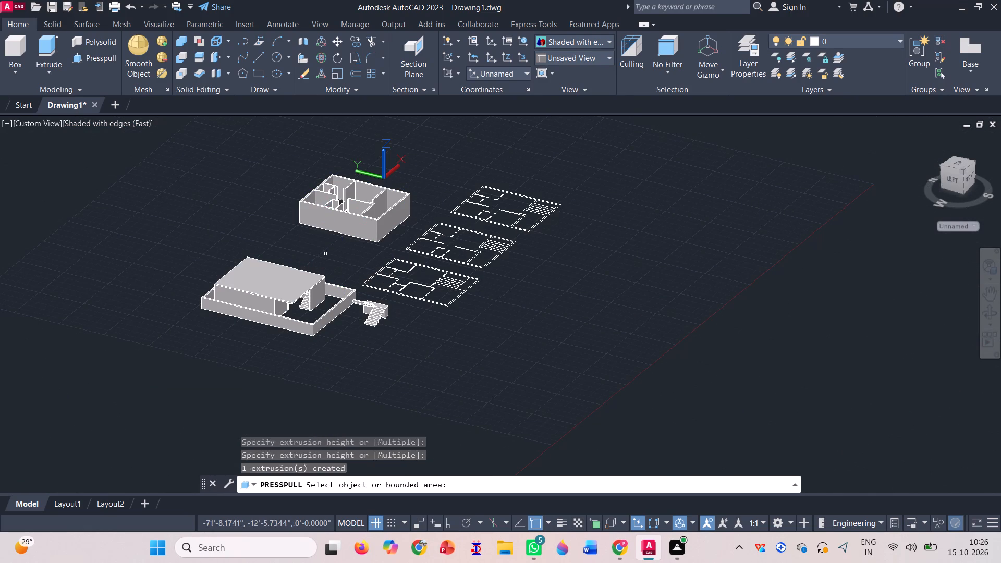
scroll(333, 187, "up", 3)
scroll(460, 235, "up", 2)
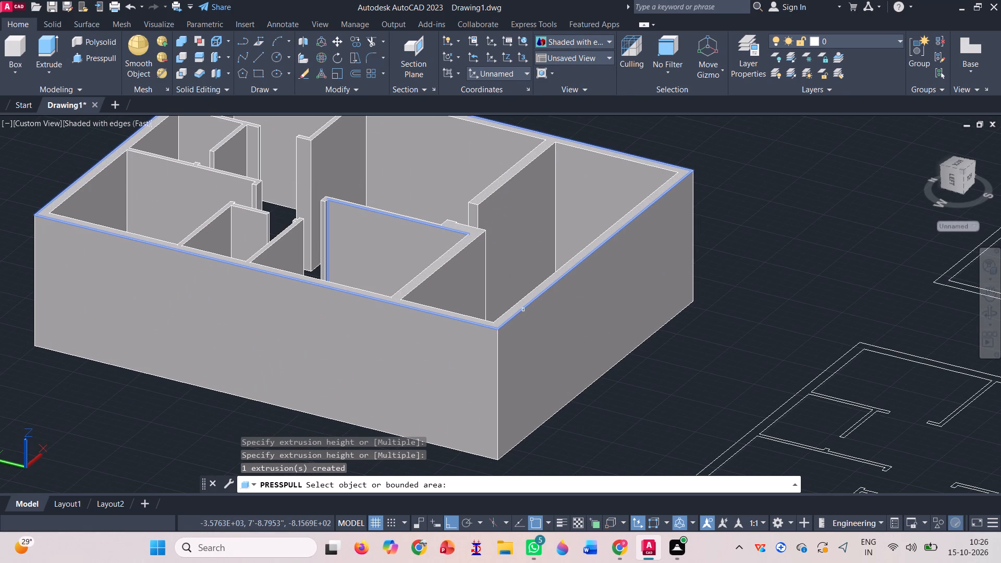
key("Escape")
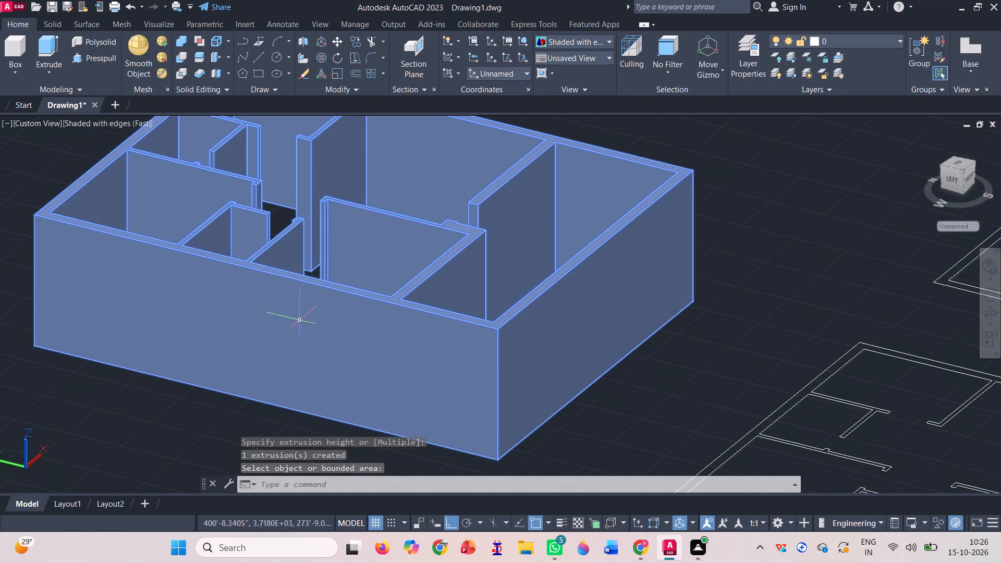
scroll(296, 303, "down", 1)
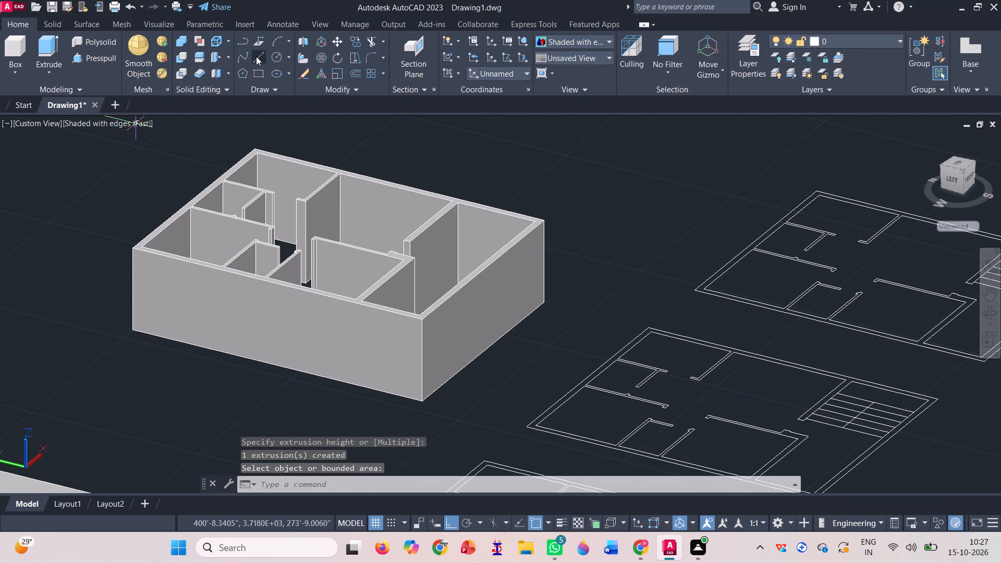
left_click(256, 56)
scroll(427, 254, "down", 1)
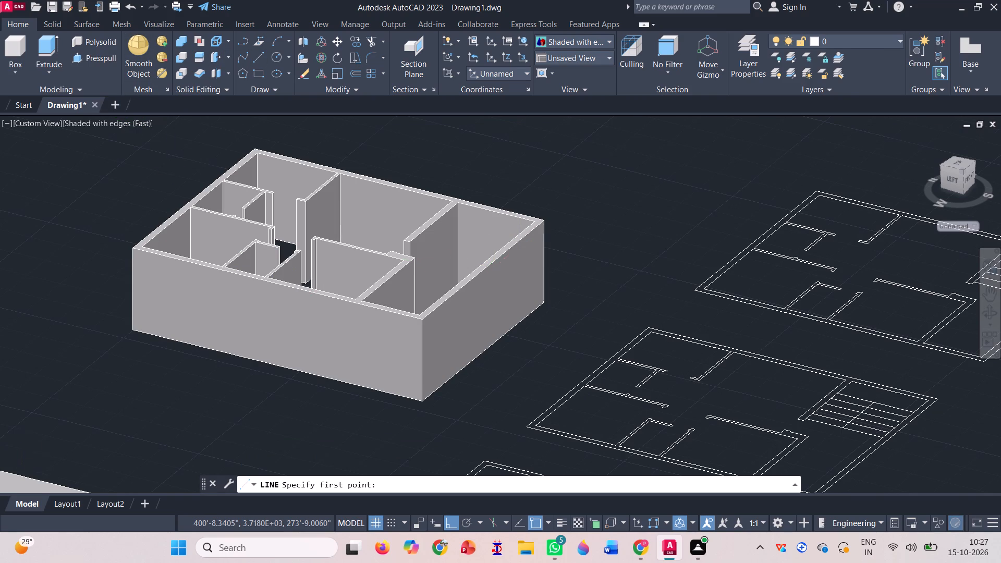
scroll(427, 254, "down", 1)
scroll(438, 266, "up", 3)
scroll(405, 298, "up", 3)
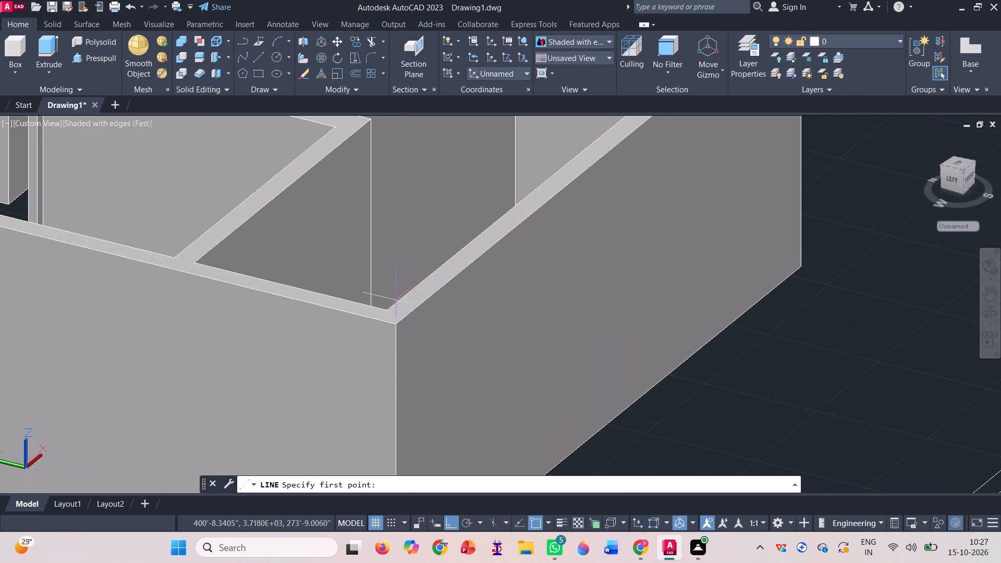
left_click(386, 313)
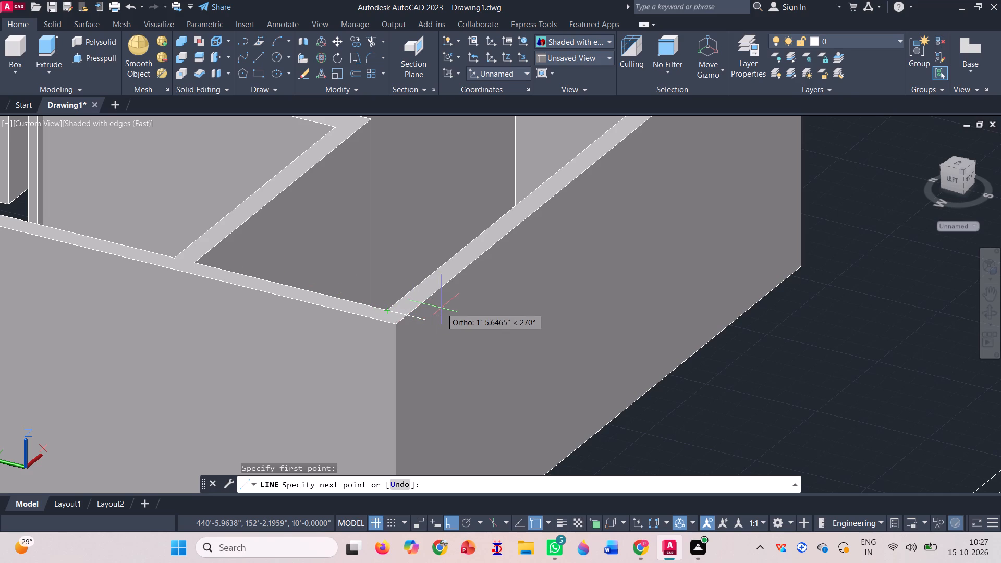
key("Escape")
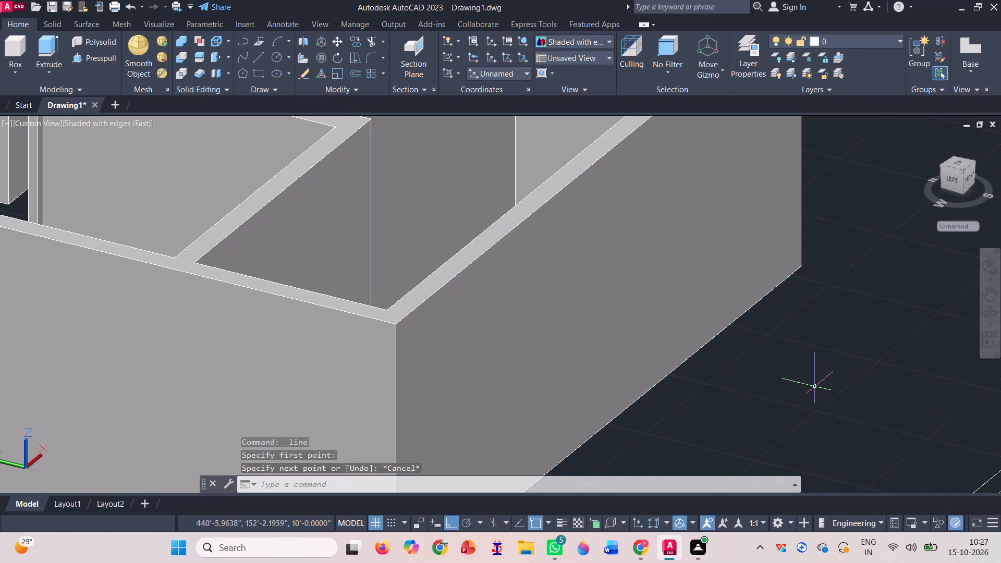
Draw a 9" line across the top of the west wall, from the southernmost partition's inner corner to the outer edge.
key("l")
key("Return")
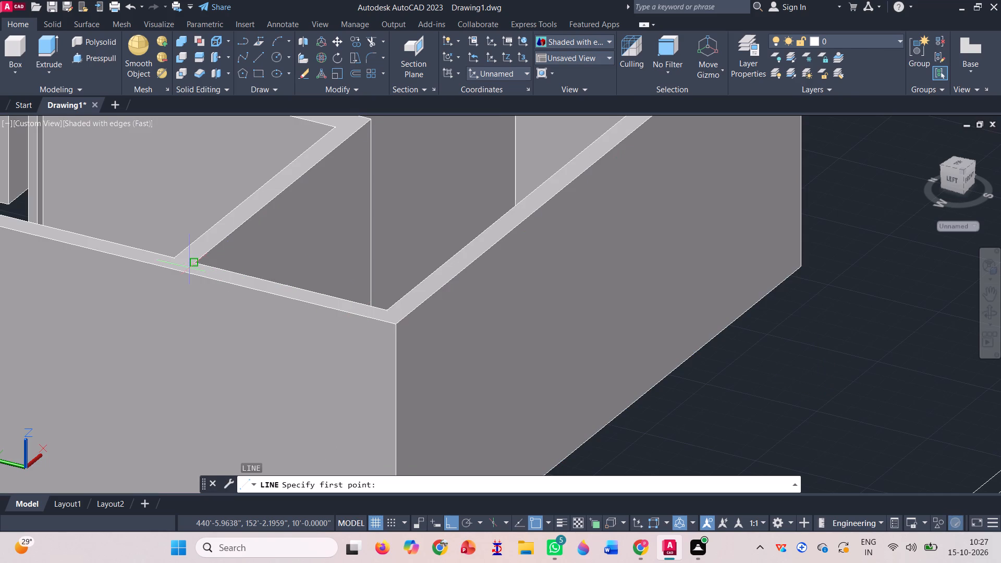
scroll(177, 247, "up", 4)
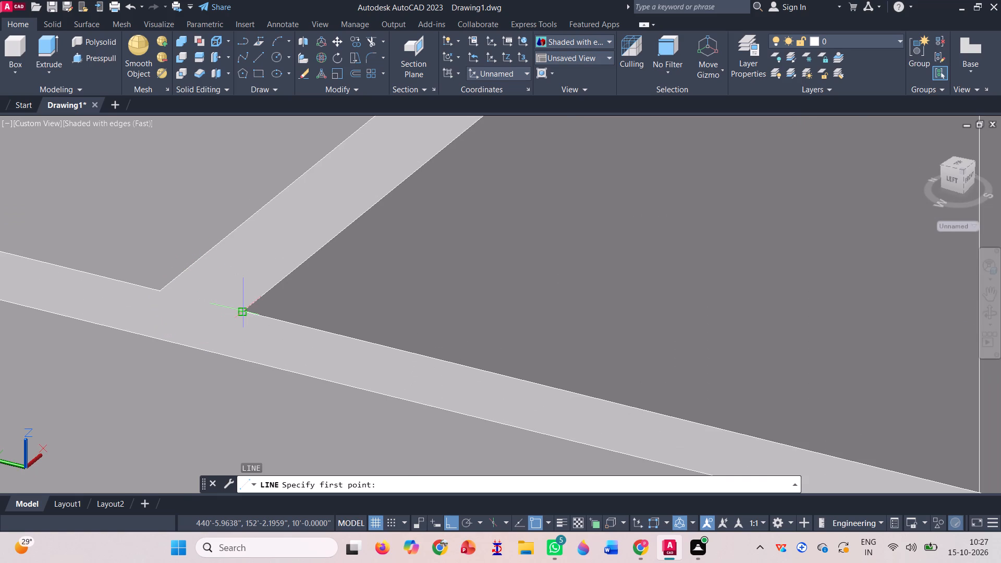
left_click(245, 311)
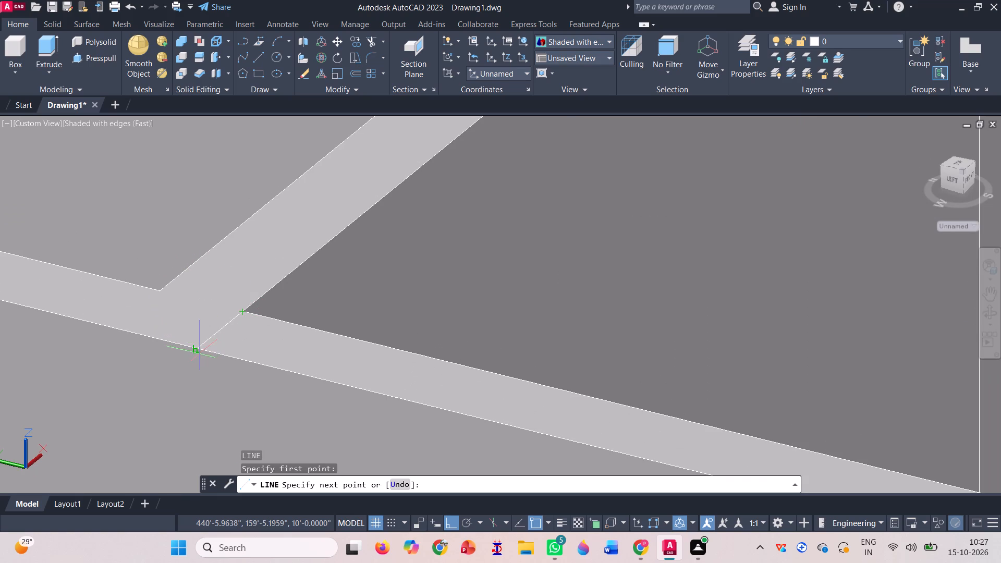
left_click(198, 347)
key("space")
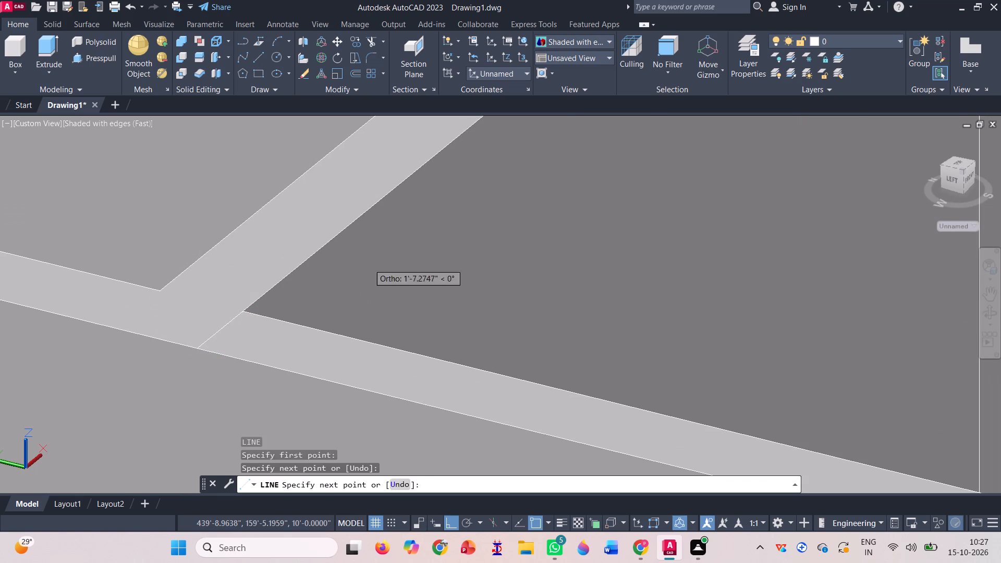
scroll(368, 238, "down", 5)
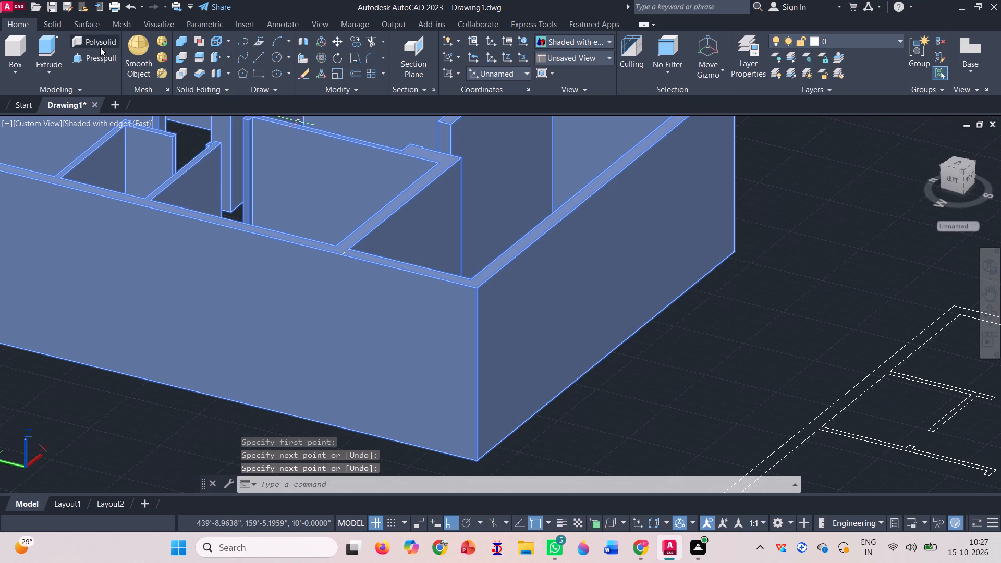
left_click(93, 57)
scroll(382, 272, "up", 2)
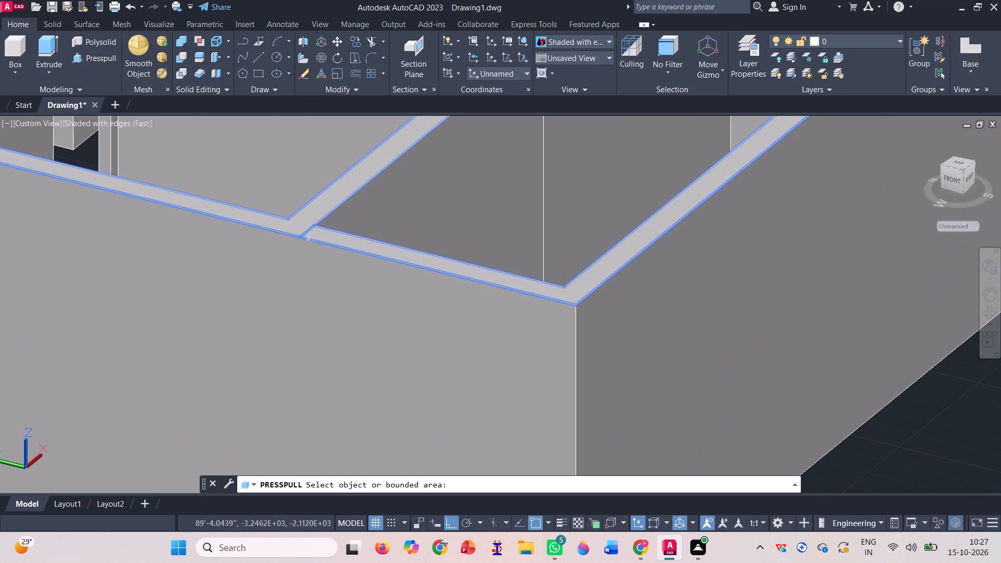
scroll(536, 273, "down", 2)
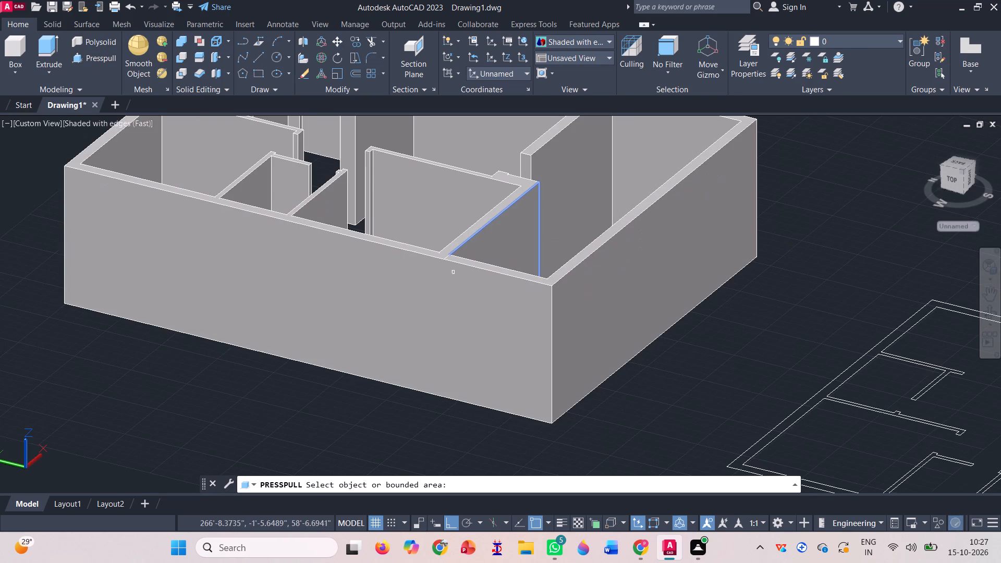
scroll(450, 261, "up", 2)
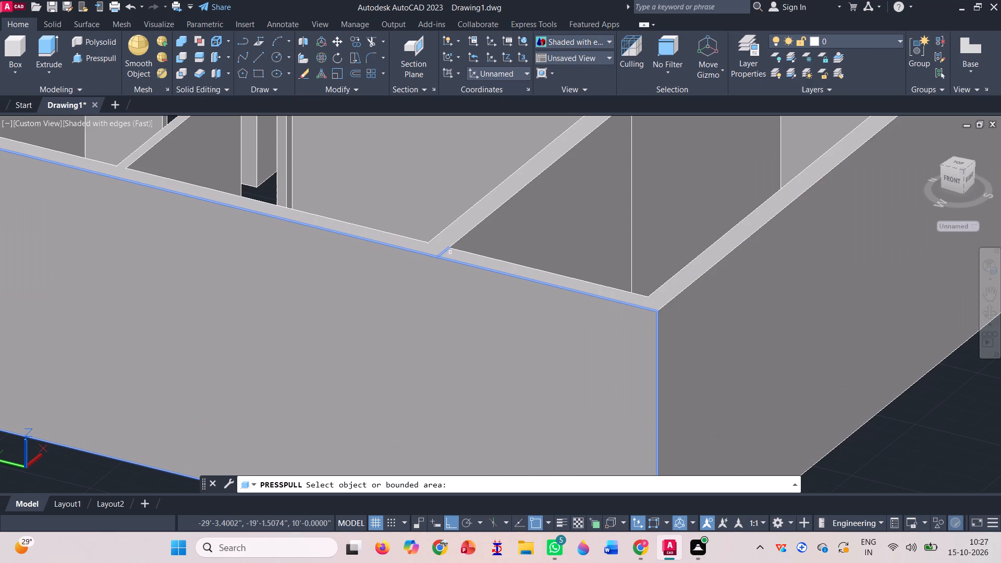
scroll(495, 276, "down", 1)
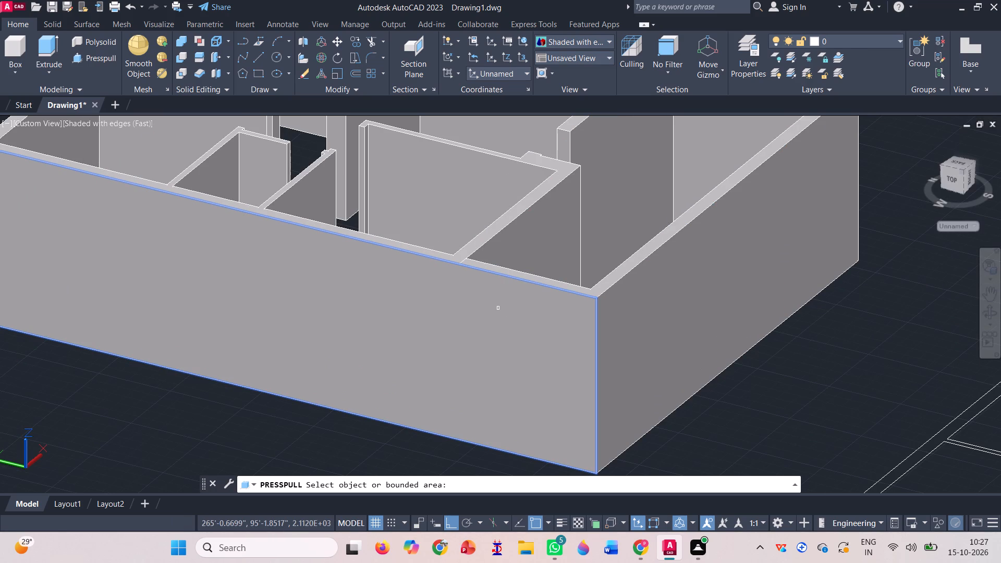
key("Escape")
Draw a vertical line down the west wall's outer face, from the short top line's outer end to the wall's bottom edge.
key("l")
key("Return")
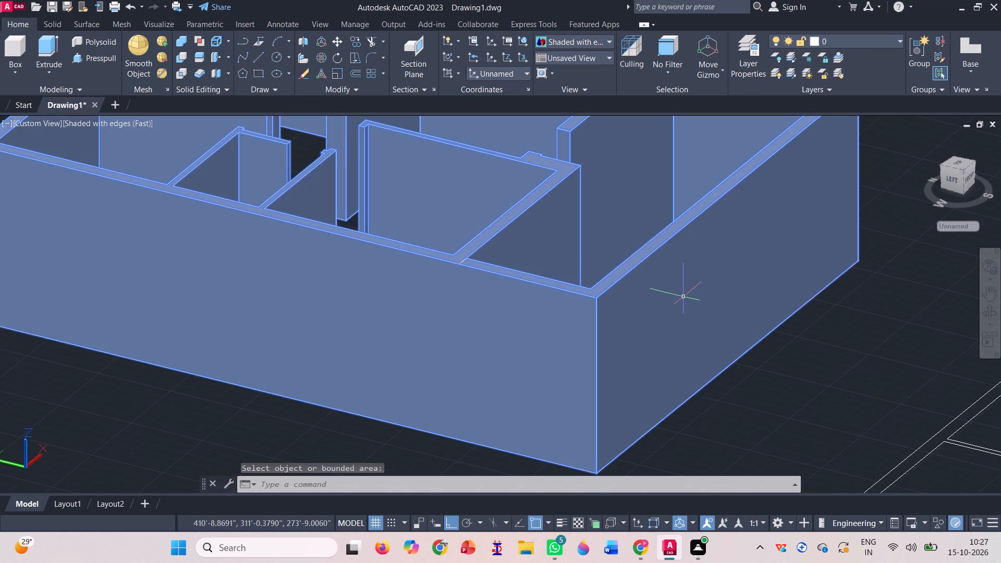
scroll(486, 270, "up", 3)
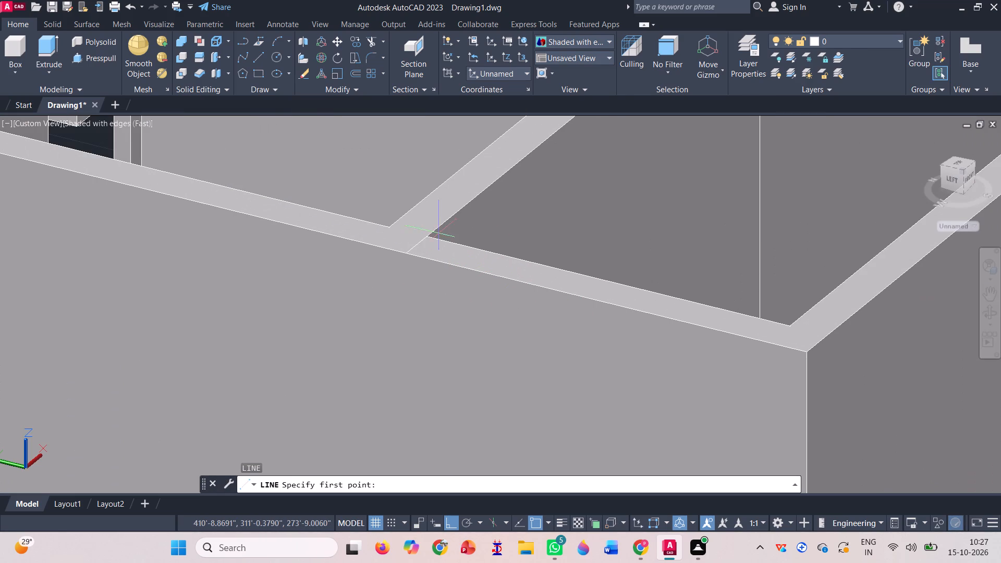
scroll(409, 257, "up", 1)
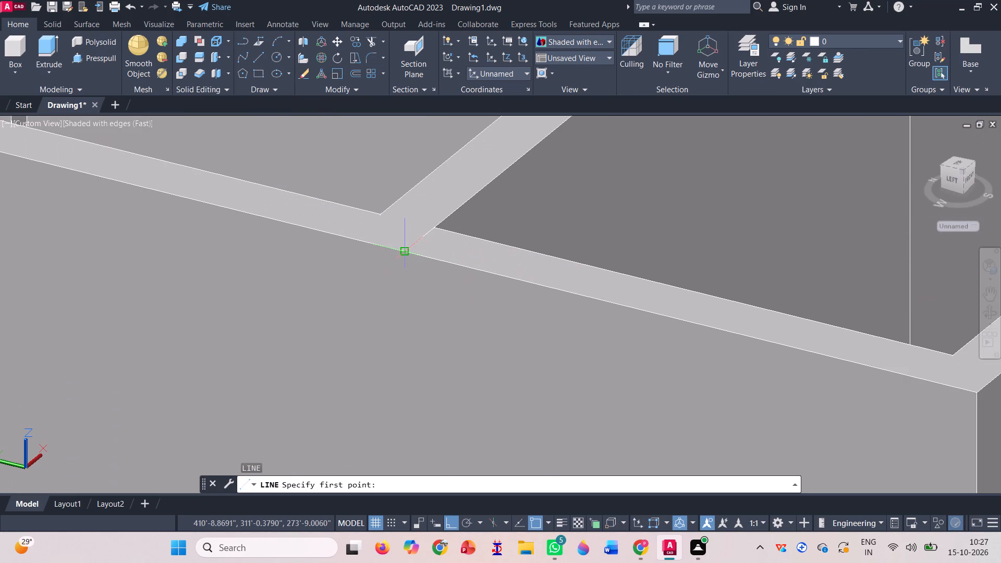
left_click(405, 252)
scroll(437, 209, "down", 2)
scroll(406, 236, "down", 2)
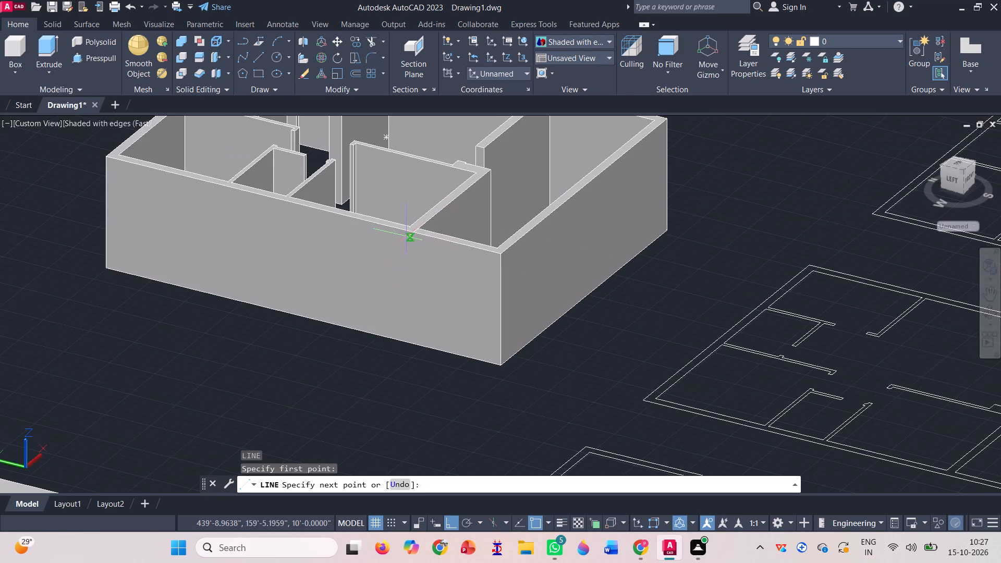
scroll(419, 339, "up", 5)
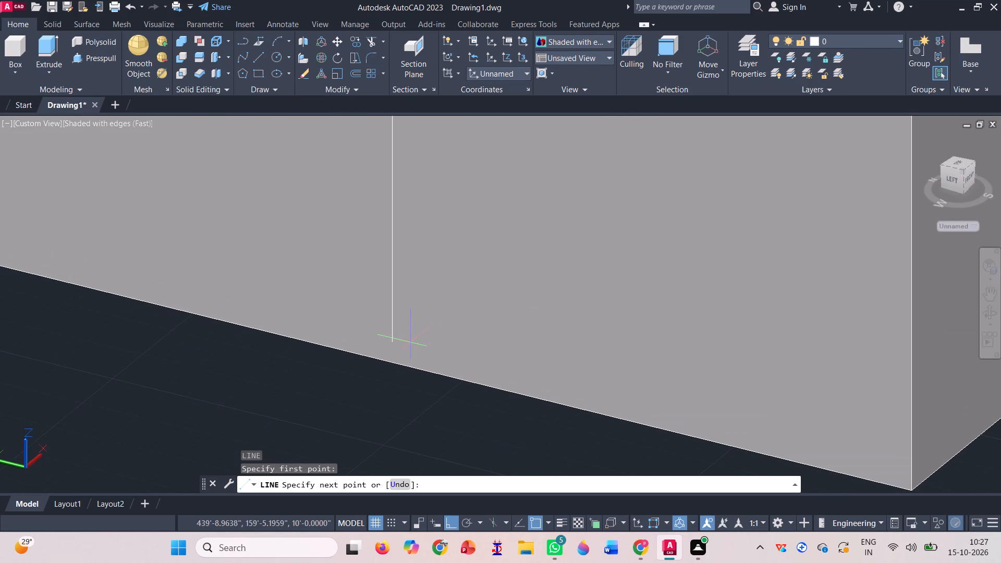
left_click(389, 361)
key("space")
scroll(387, 419, "down", 2)
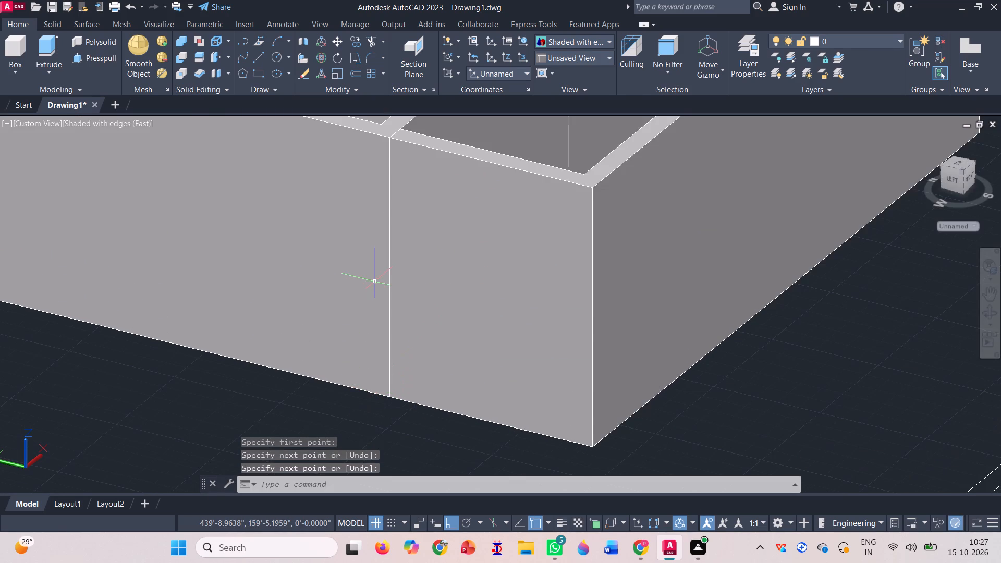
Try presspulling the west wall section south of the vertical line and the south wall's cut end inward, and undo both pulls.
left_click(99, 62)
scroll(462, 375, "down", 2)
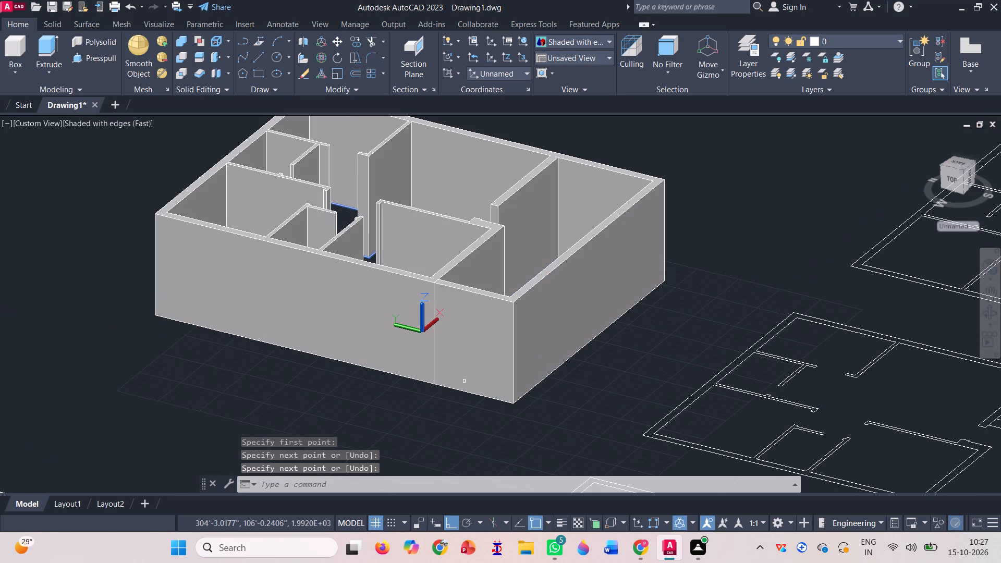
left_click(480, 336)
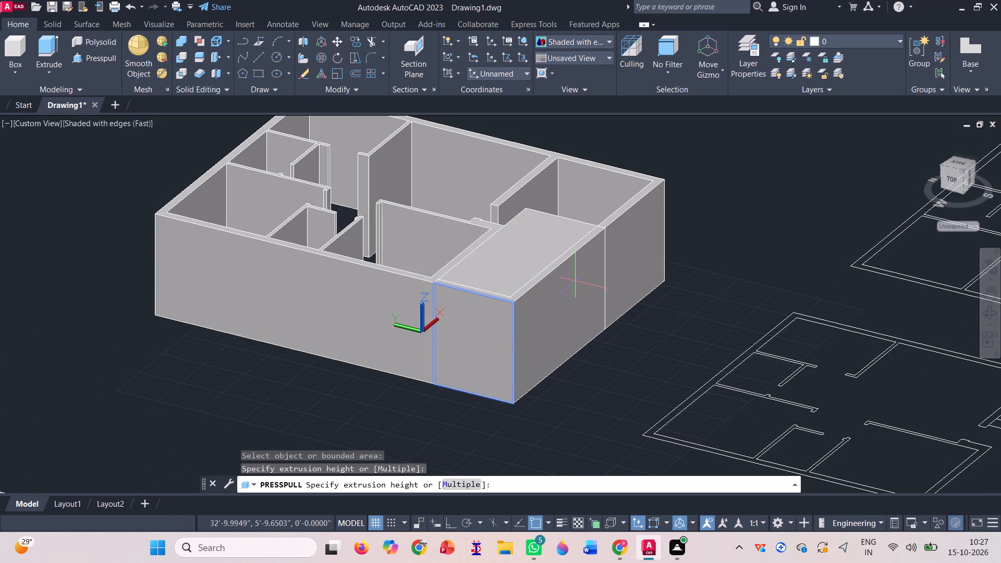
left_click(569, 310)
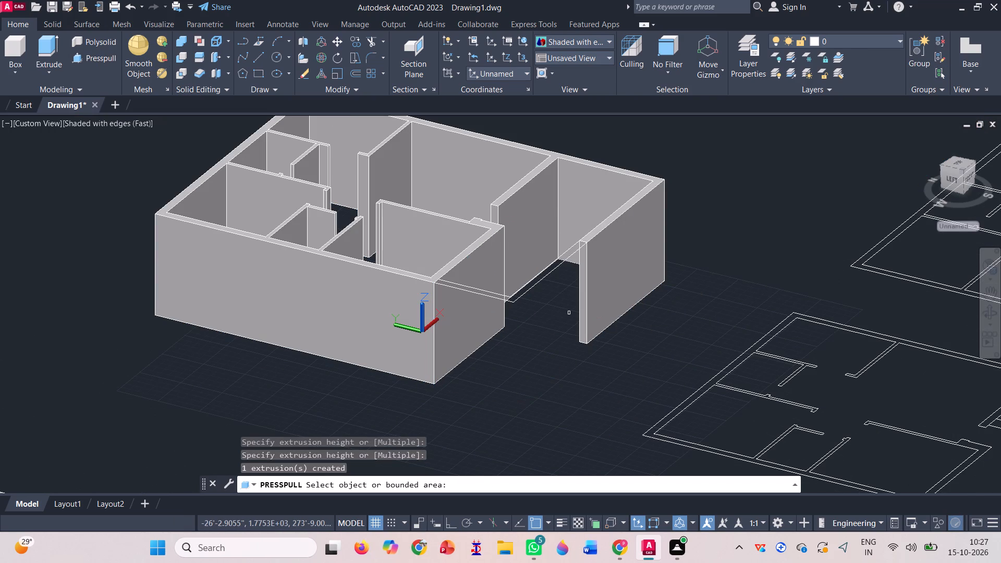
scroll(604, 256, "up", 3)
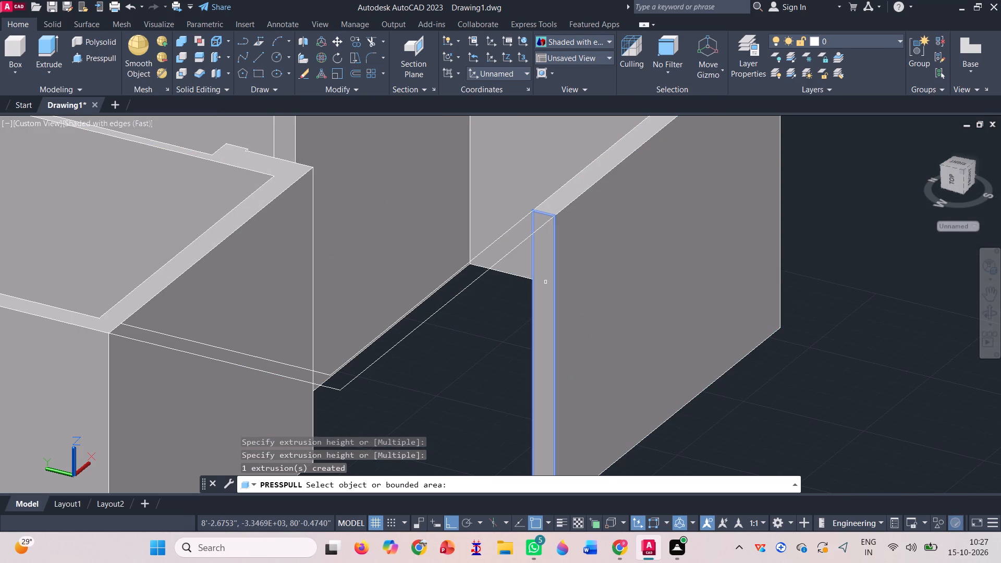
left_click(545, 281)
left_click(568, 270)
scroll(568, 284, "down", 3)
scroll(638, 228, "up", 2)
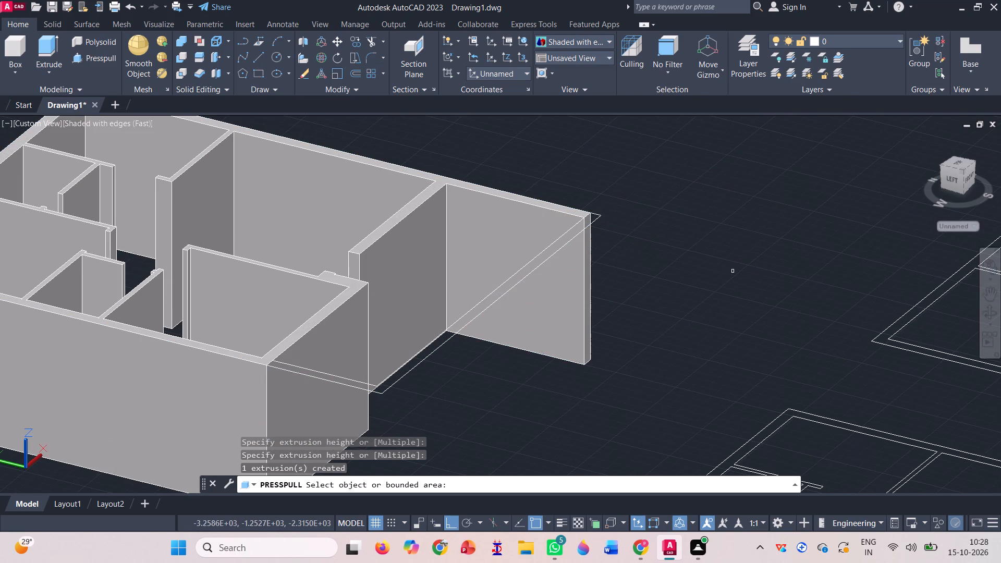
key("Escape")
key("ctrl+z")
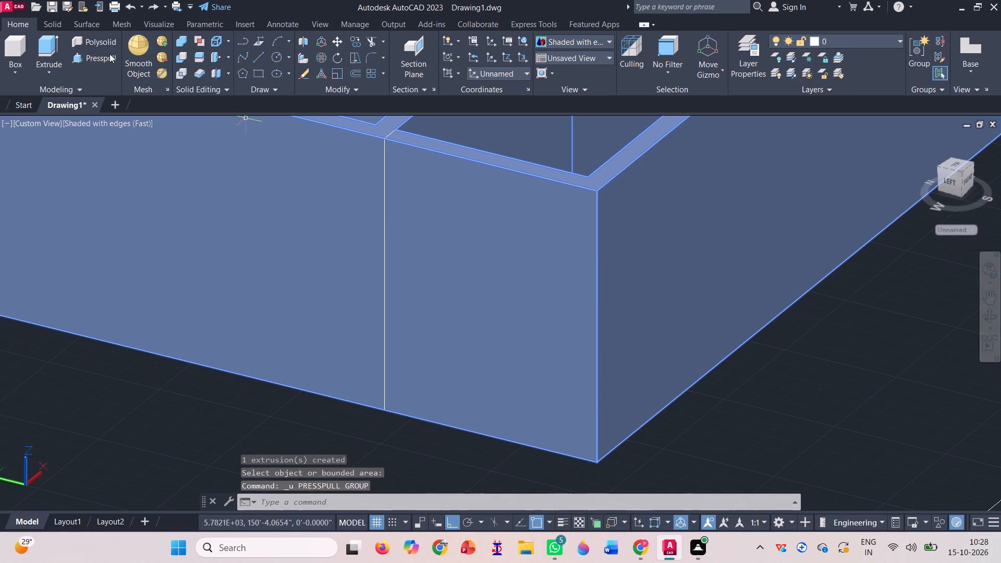
Presspull the west wall section south of the vertical line inward, cutting away the southwest corner and part of the south wall.
left_click(109, 54)
left_click(471, 295)
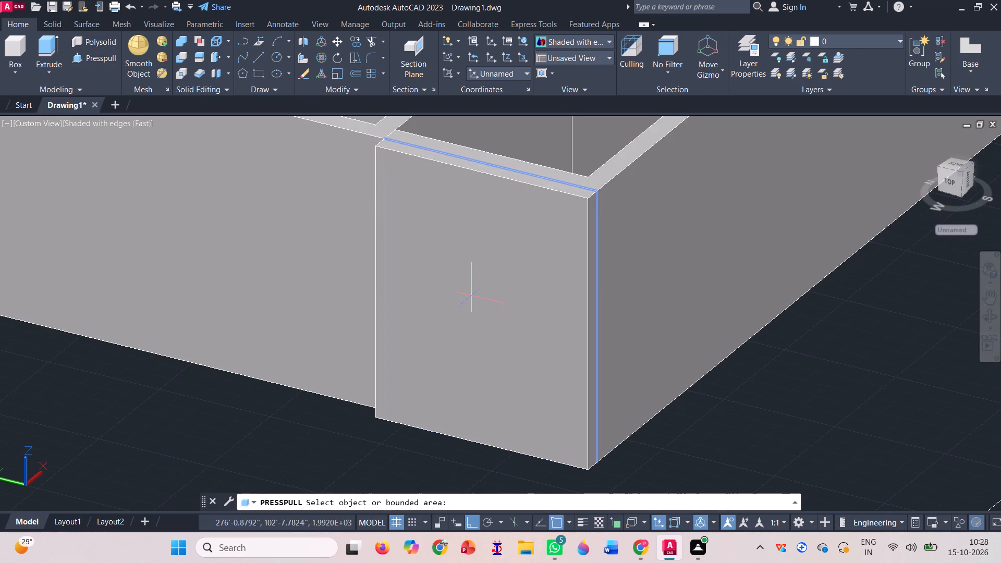
left_click(552, 239)
scroll(543, 303, "down", 2)
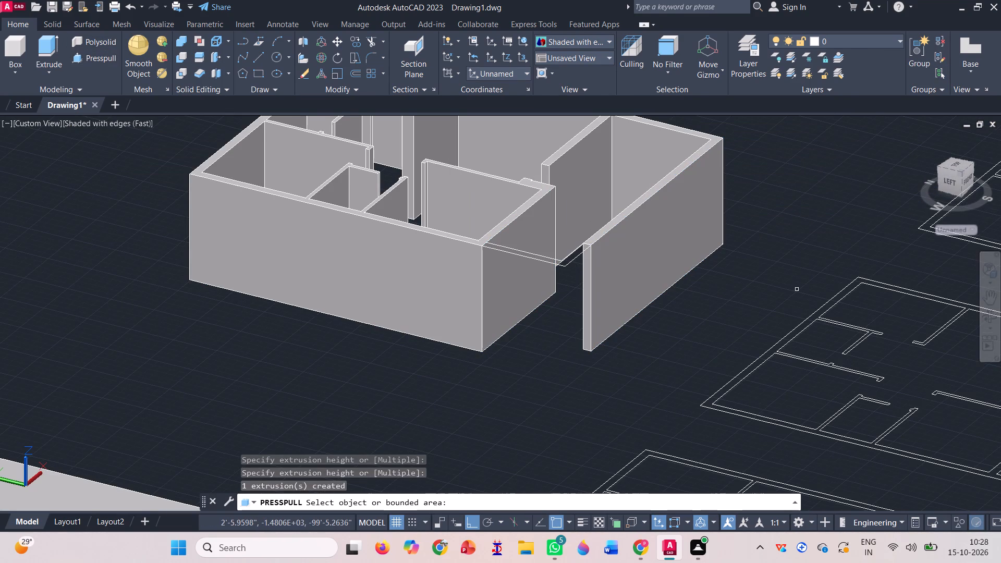
key("Escape")
Copy the upper-floor walls onto the house's roof slab, matching their bottom southeast outer corner to the slab's top southeast corner.
left_click(992, 310)
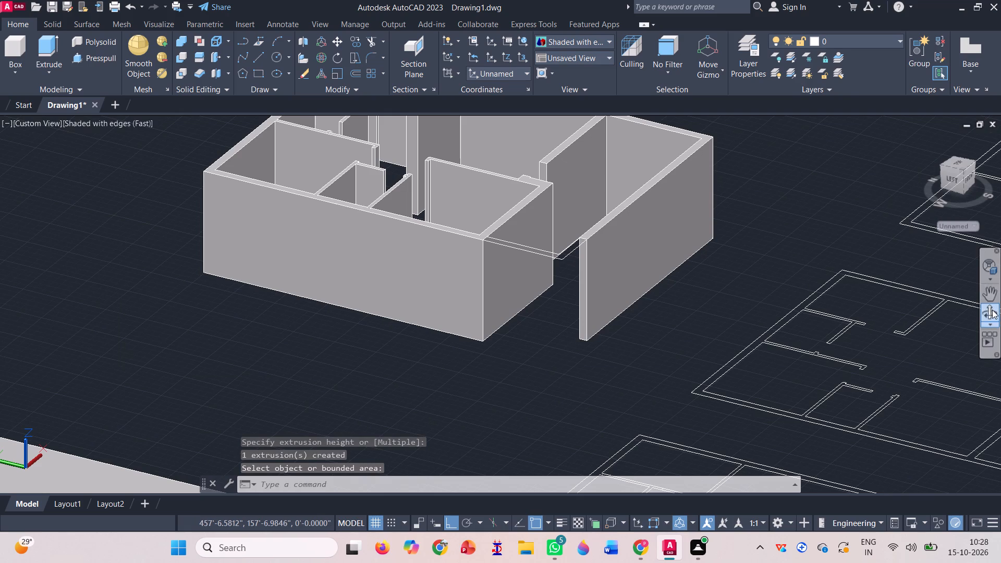
left_click_drag(674, 335, 609, 377)
scroll(536, 319, "down", 7)
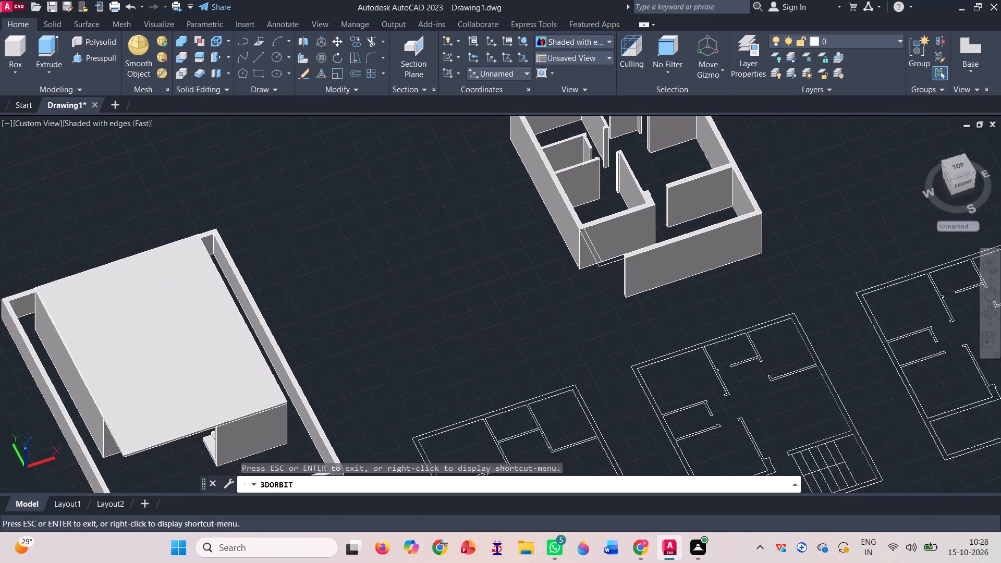
scroll(756, 185, "up", 3)
scroll(600, 251, "down", 3)
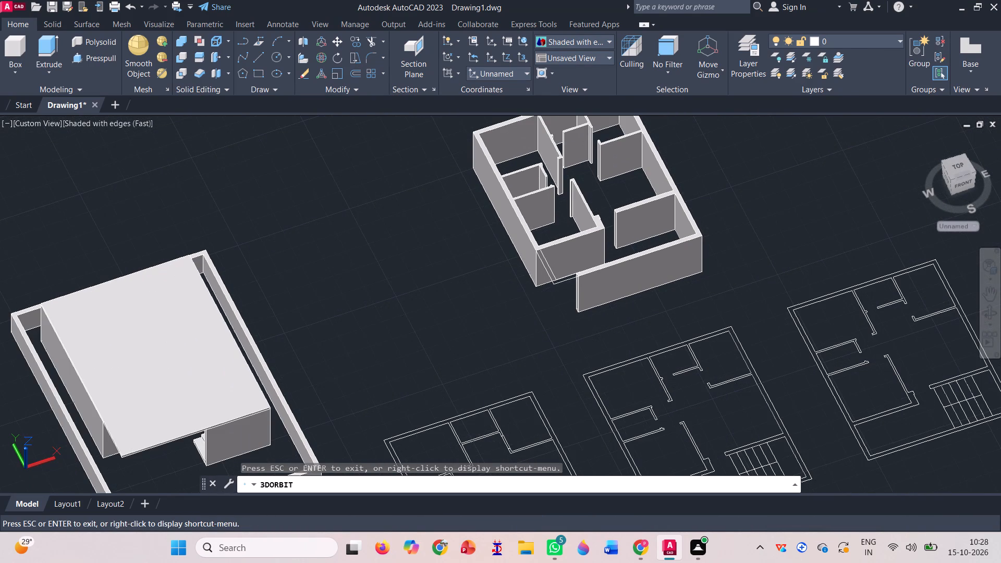
key("Escape")
scroll(568, 216, "down", 2)
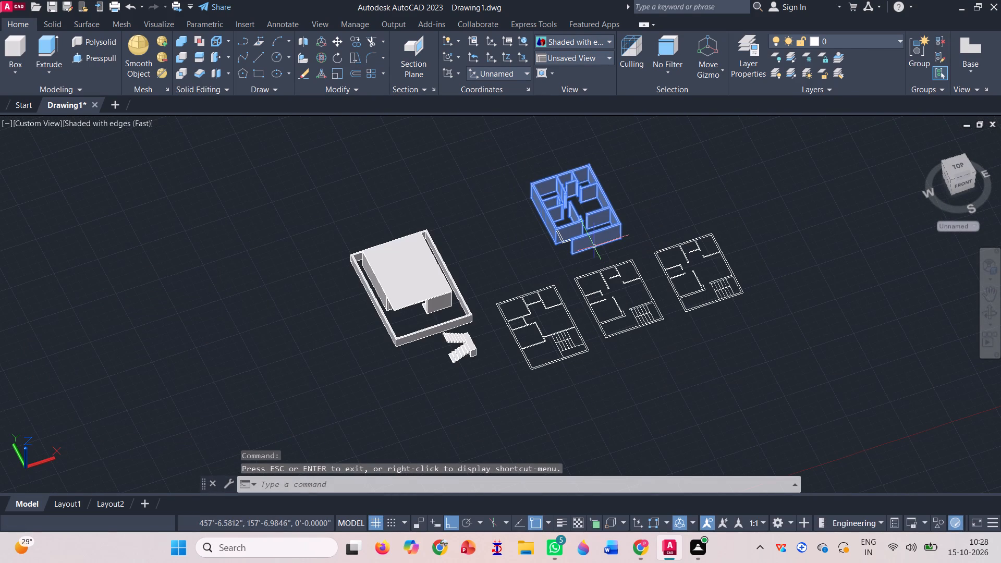
left_click(359, 37)
scroll(614, 258, "up", 3)
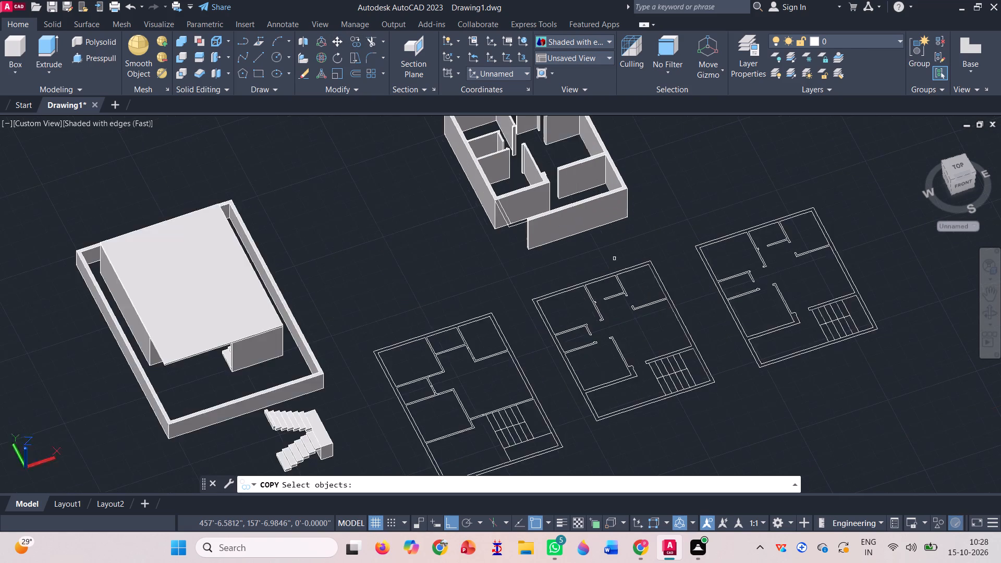
scroll(574, 195, "up", 1)
left_click(558, 215)
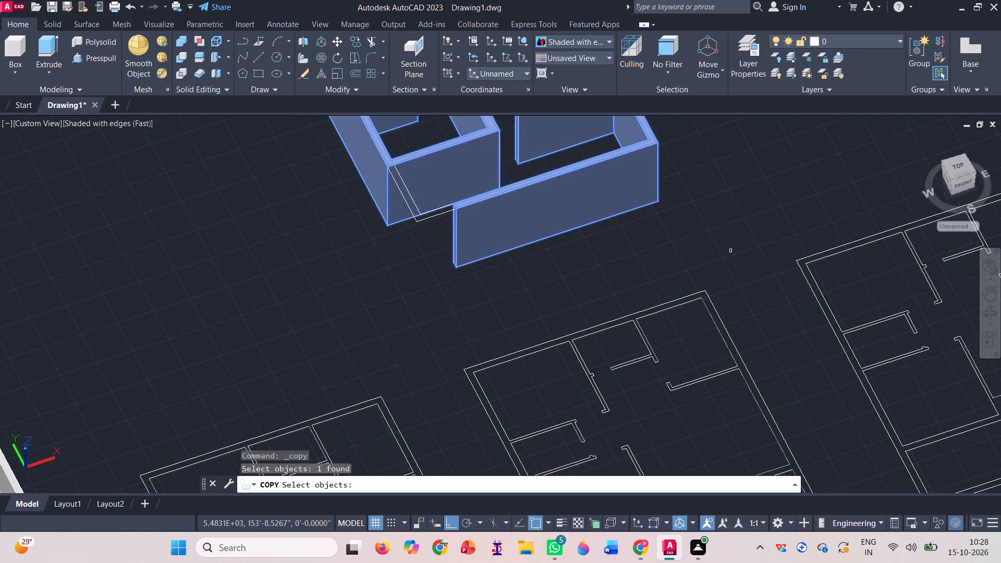
key("space")
scroll(632, 237, "down", 1)
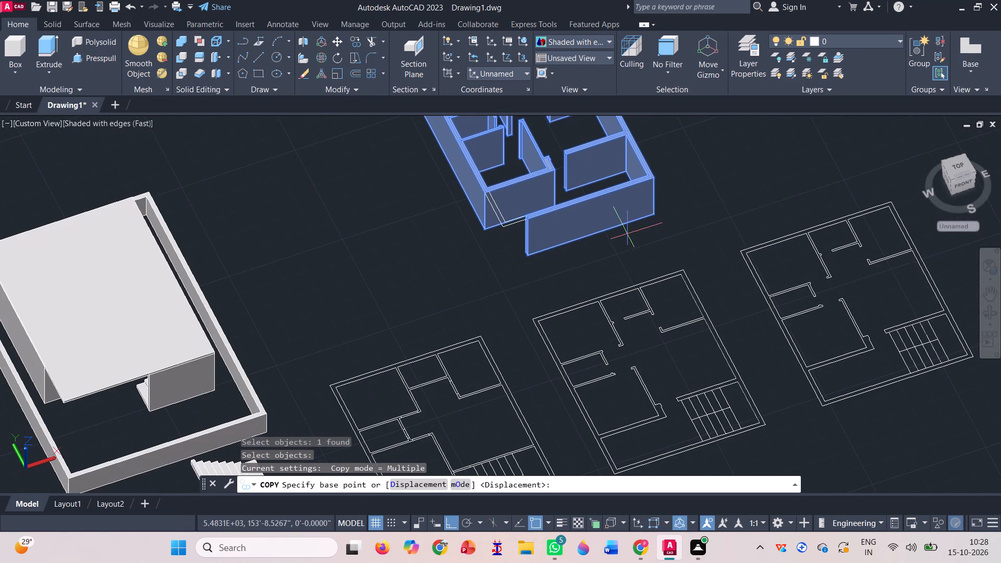
scroll(644, 204, "up", 2)
scroll(674, 234, "up", 6)
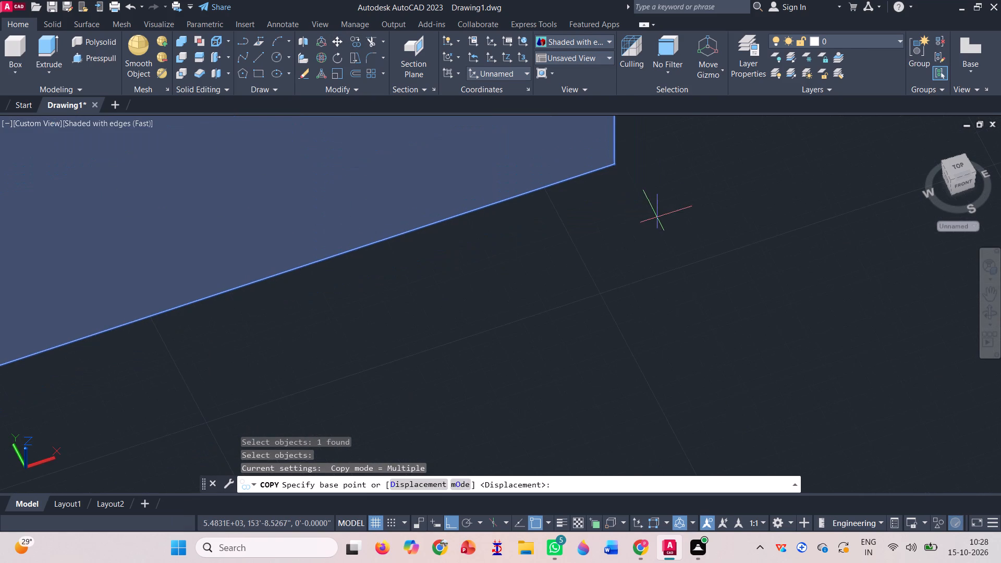
left_click(614, 165)
scroll(616, 197, "down", 6)
scroll(714, 214, "down", 1)
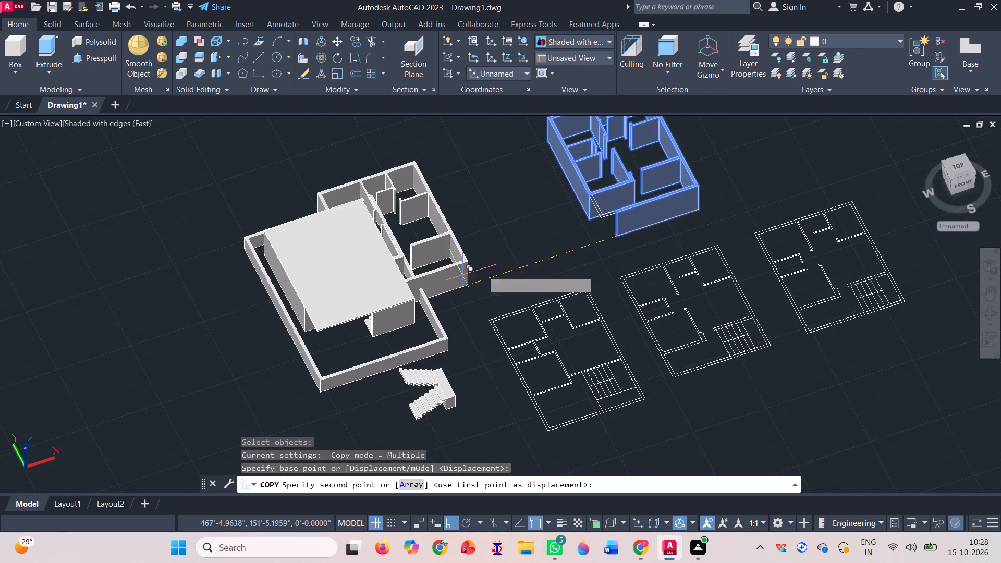
scroll(397, 299, "up", 6)
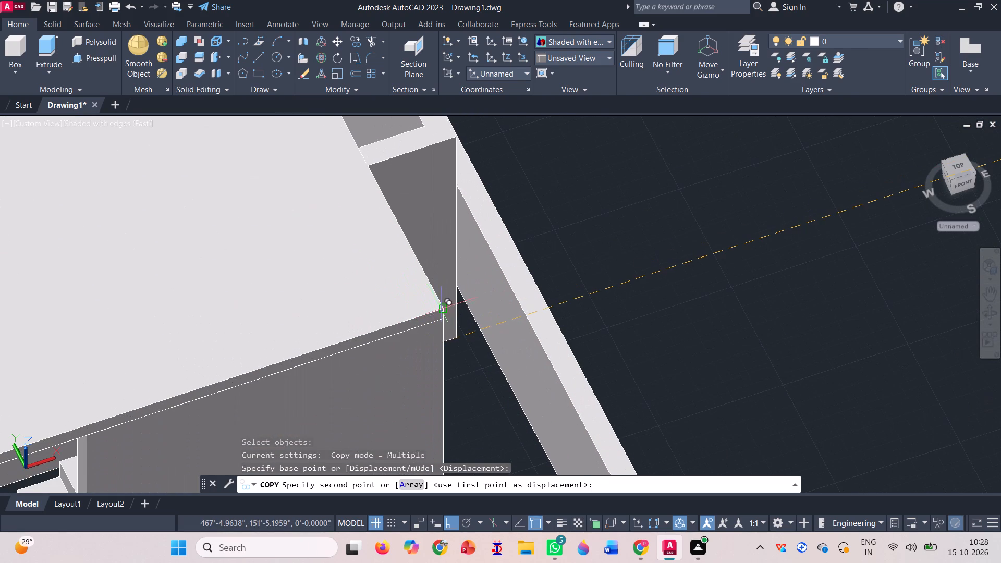
scroll(441, 301, "up", 3)
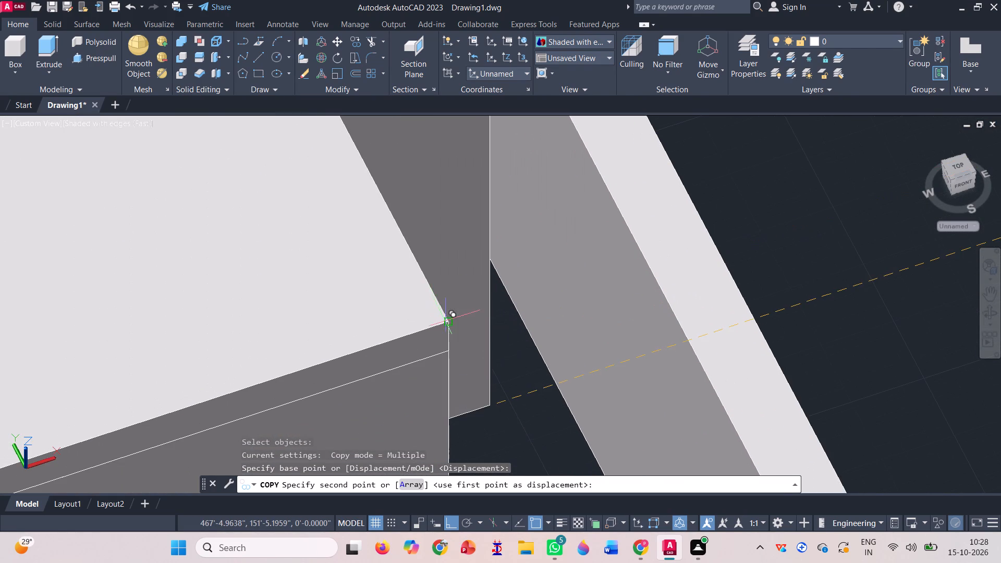
left_click(446, 322)
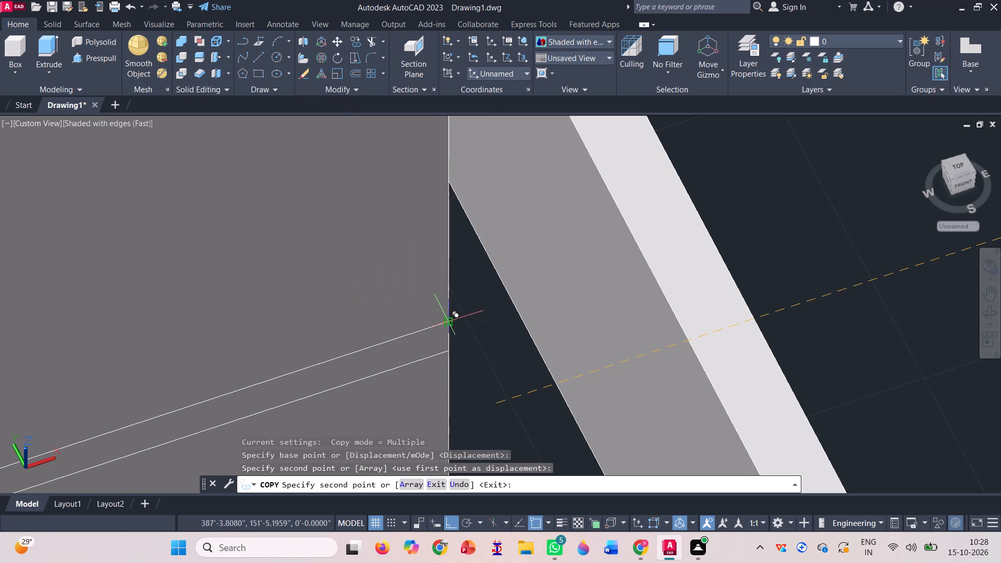
scroll(446, 321, "down", 6)
scroll(675, 304, "down", 3)
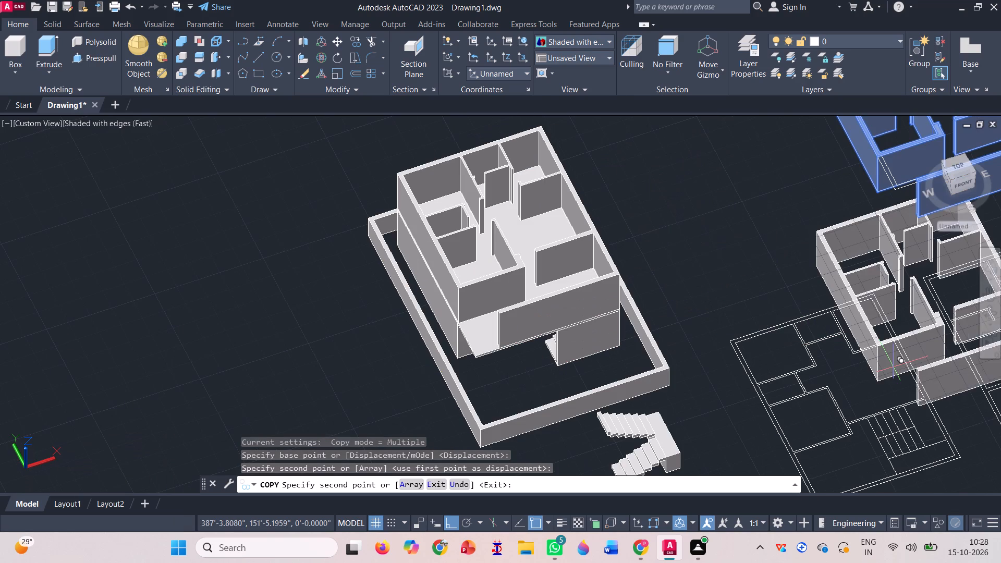
key("Escape")
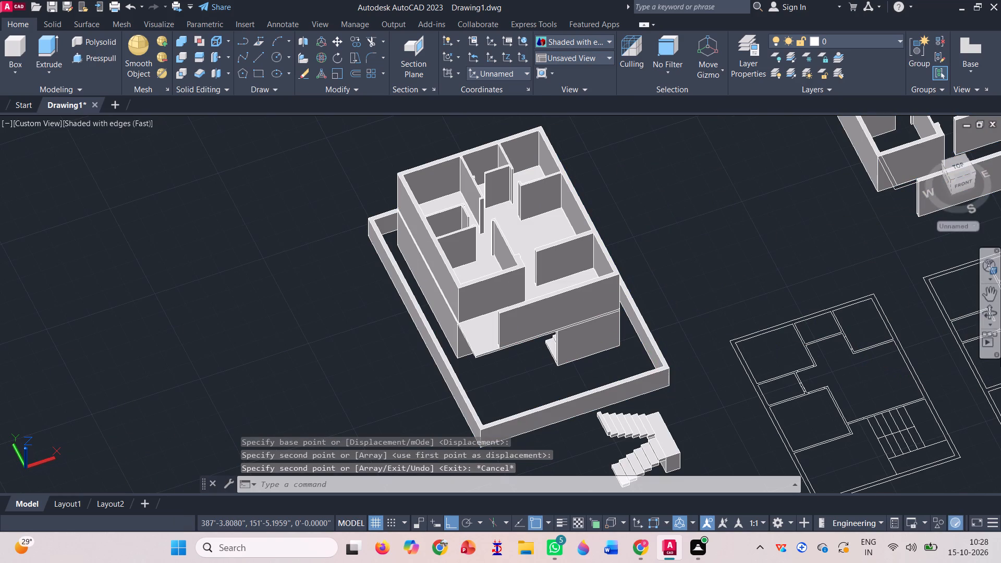
Draw a 10'-6" vertical line up the upper-floor south wall's face, from the slab's underside at the ground-floor wall's west edge to the top.
left_click(993, 311)
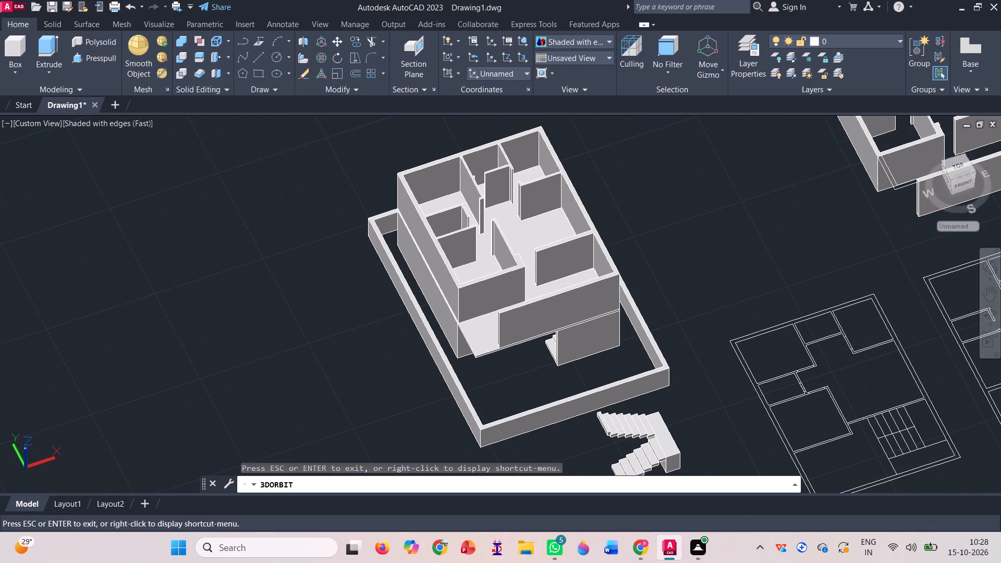
left_click_drag(692, 390, 681, 338)
scroll(583, 289, "up", 3)
scroll(603, 247, "up", 7)
key("Escape")
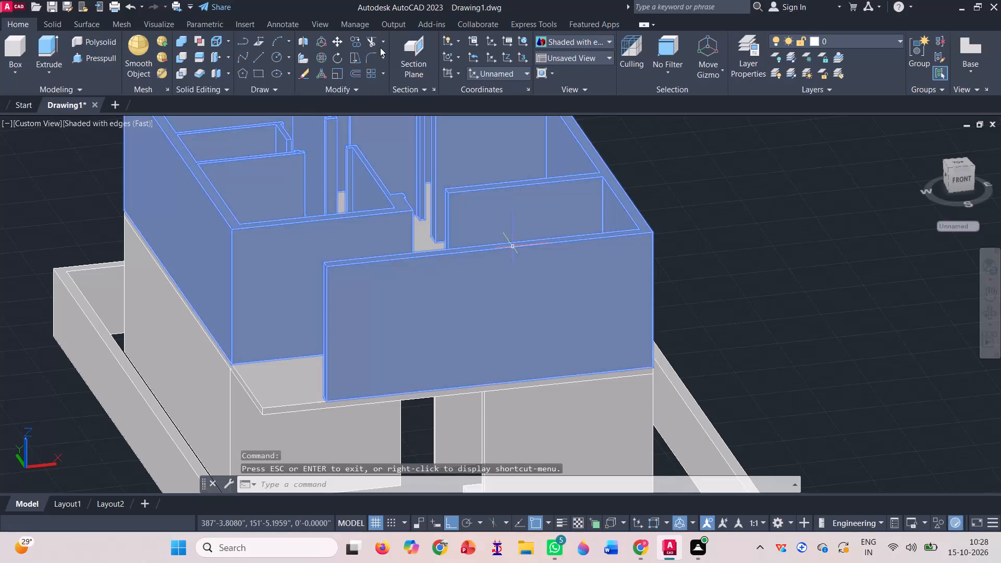
left_click(261, 56)
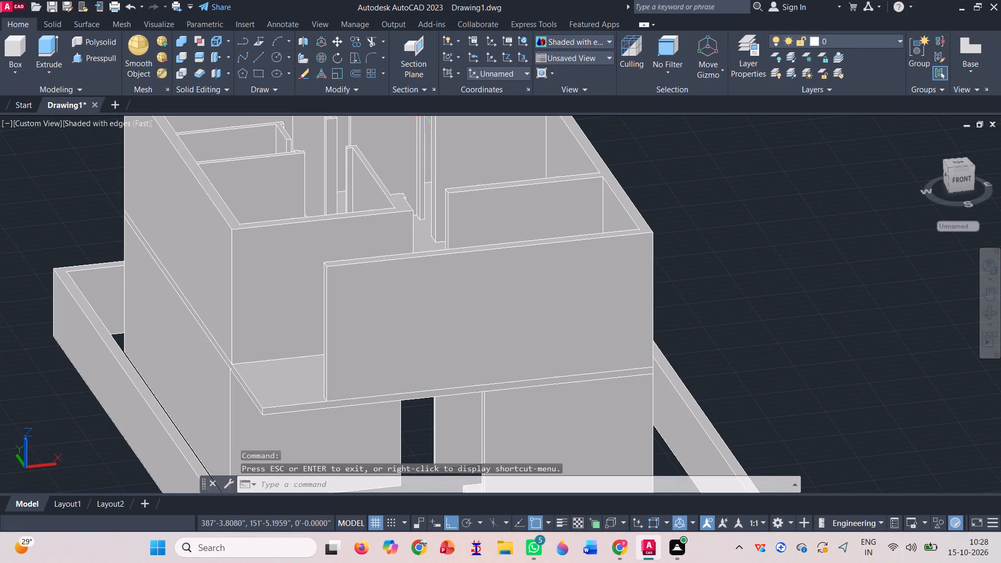
scroll(508, 405, "up", 3)
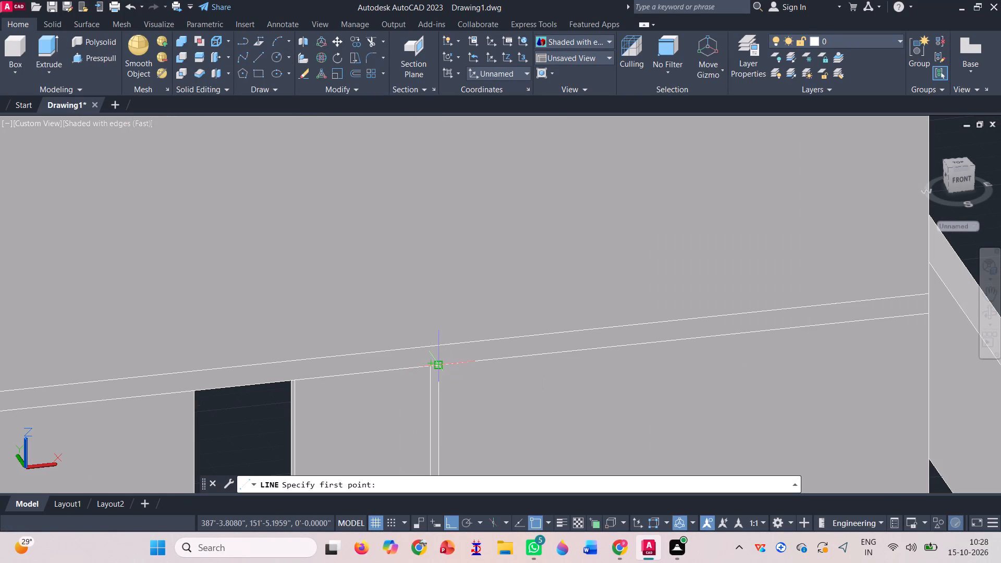
left_click(440, 363)
scroll(433, 387, "down", 3)
scroll(445, 307, "up", 3)
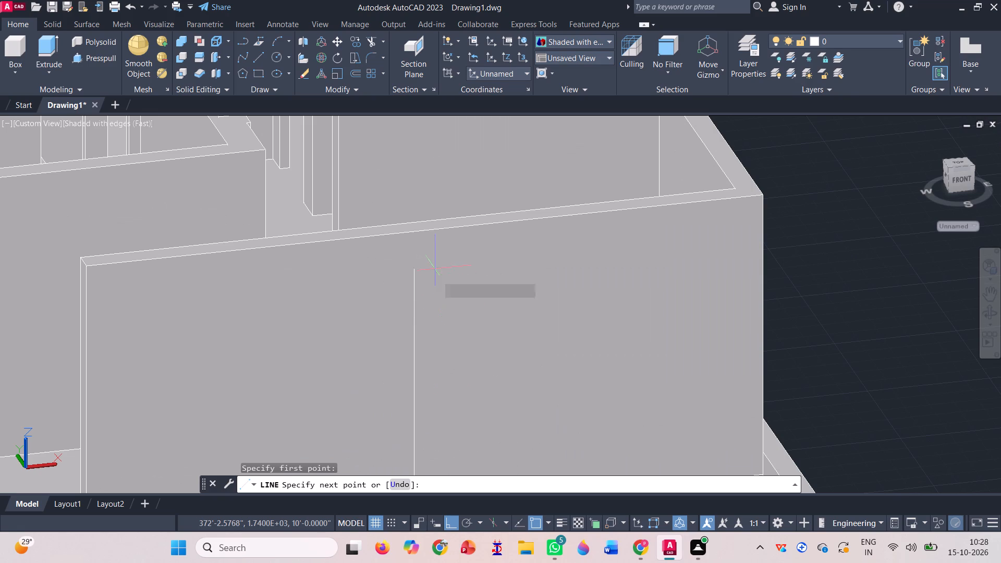
left_click(414, 229)
scroll(414, 222, "up", 3)
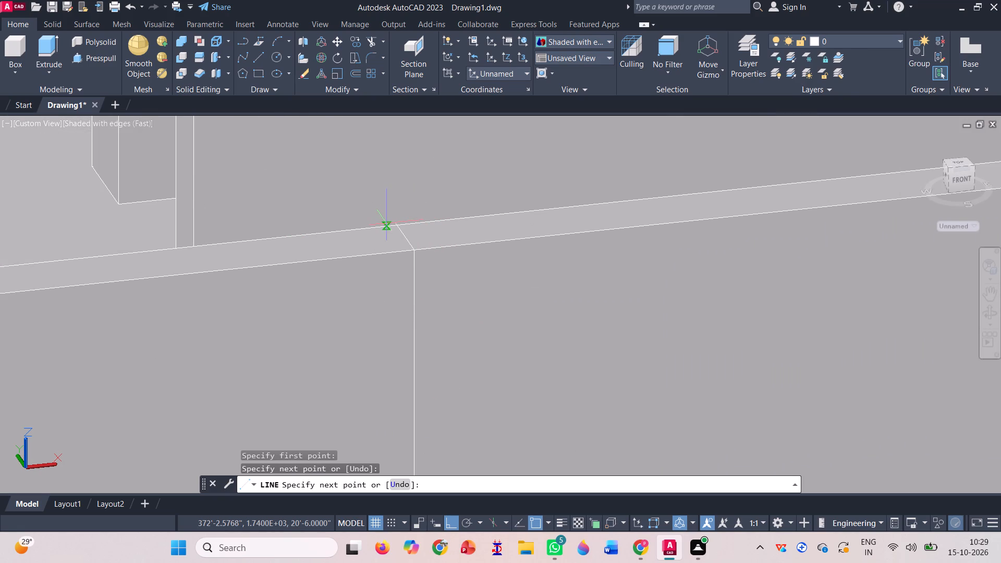
scroll(421, 238, "down", 2)
key("space")
Presspull the upper-floor south wall section west of the vertical line inward, cutting it away above the open part of the slab.
scroll(395, 256, "down", 1)
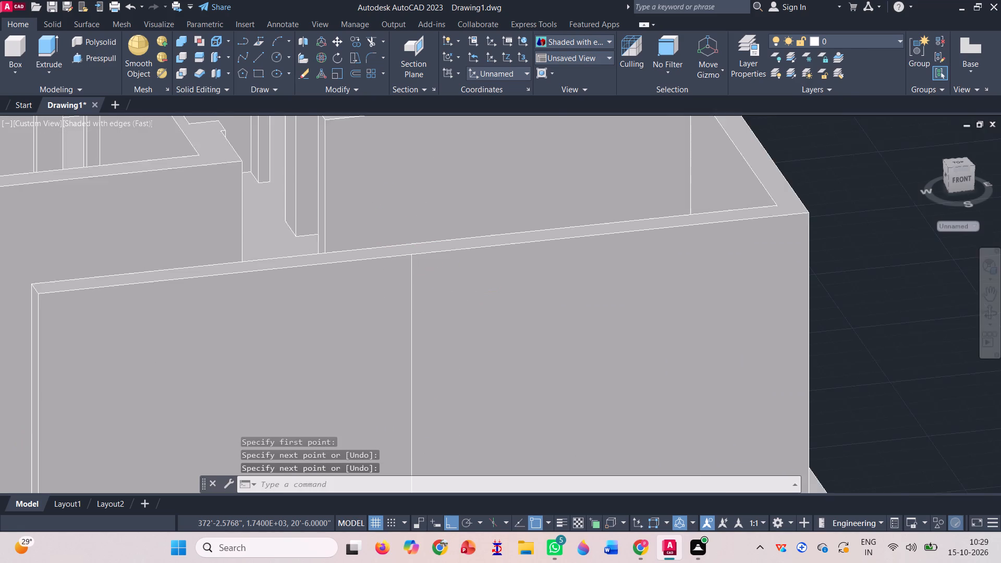
scroll(395, 256, "down", 1)
scroll(530, 292, "down", 2)
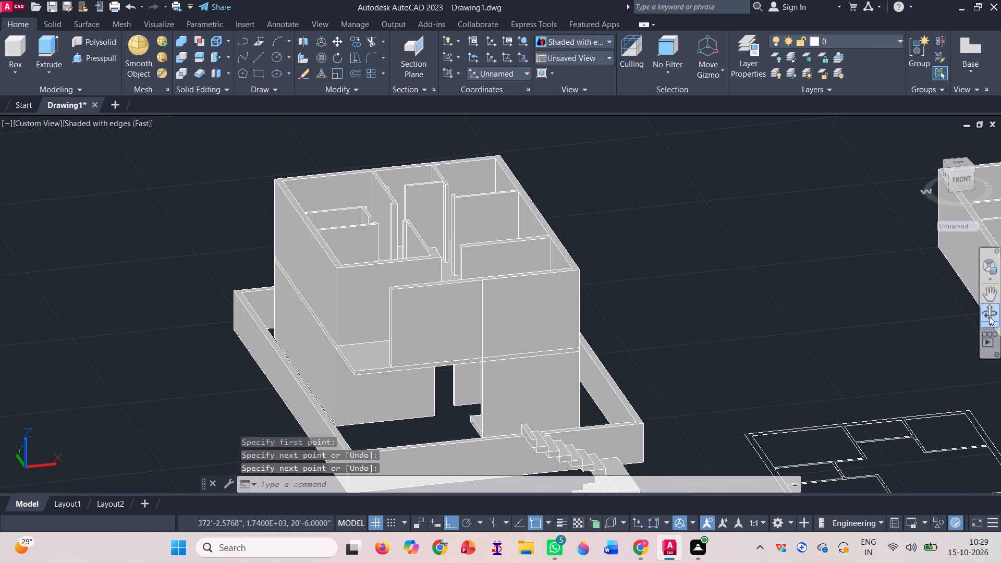
left_click(991, 313)
left_click_drag(725, 333, 770, 355)
scroll(661, 272, "down", 2)
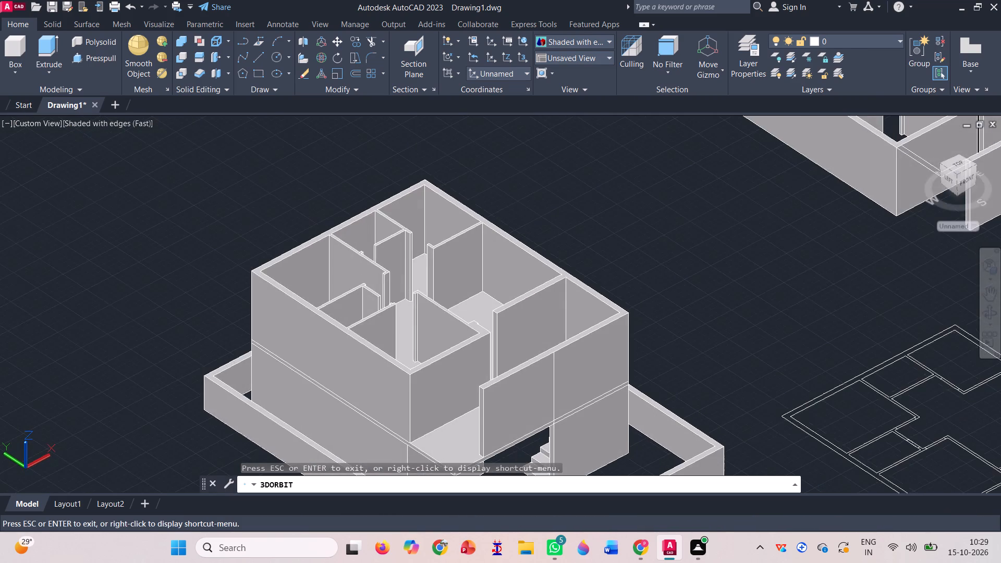
scroll(680, 344, "down", 2)
scroll(567, 386, "up", 4)
key("Escape")
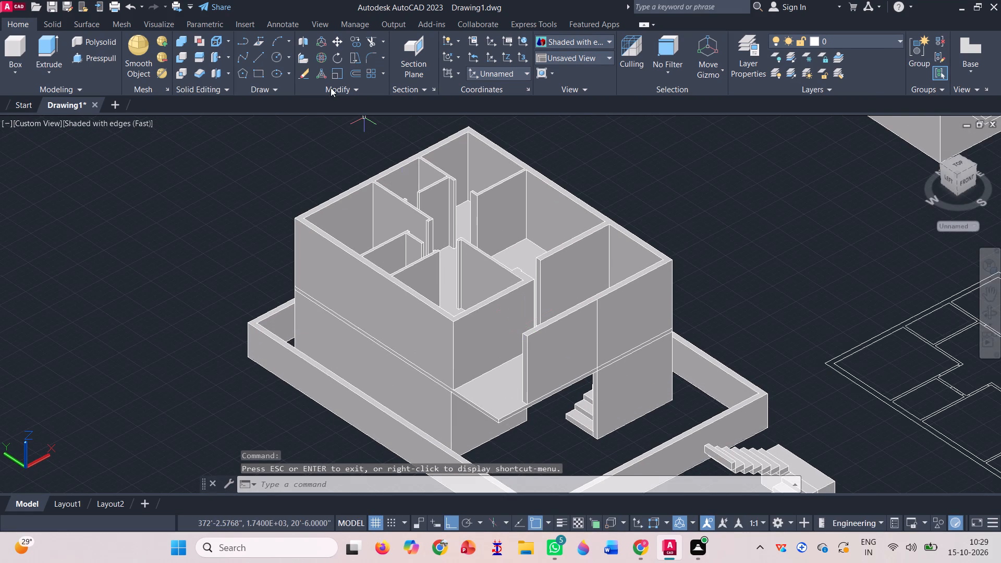
left_click(110, 58)
scroll(589, 388, "up", 1)
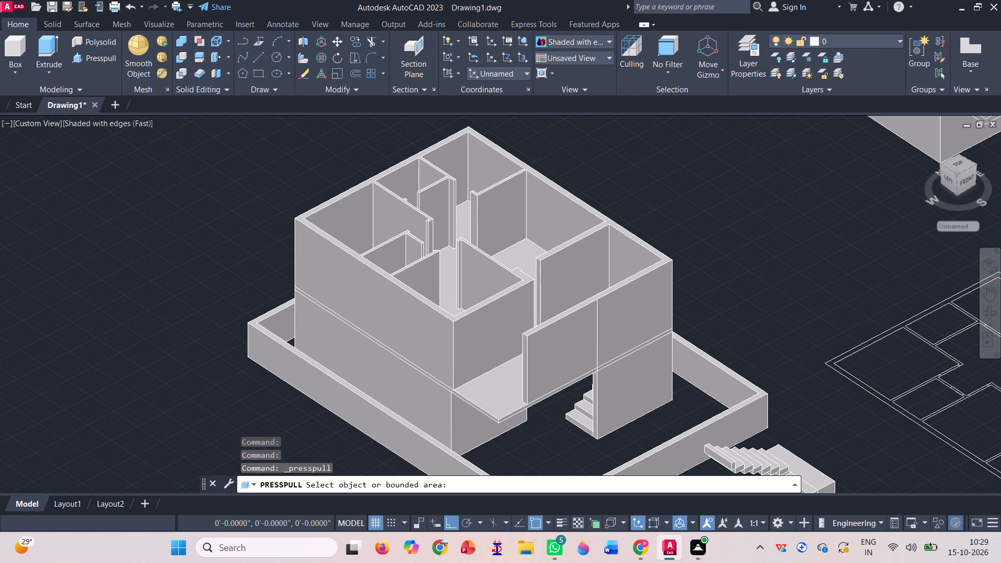
scroll(589, 388, "up", 1)
left_click(515, 325)
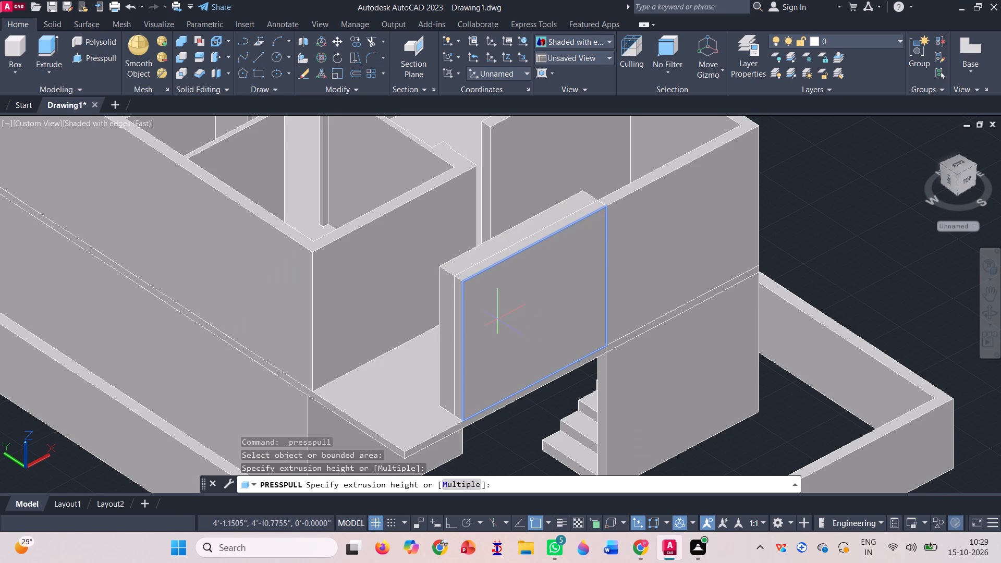
left_click(494, 316)
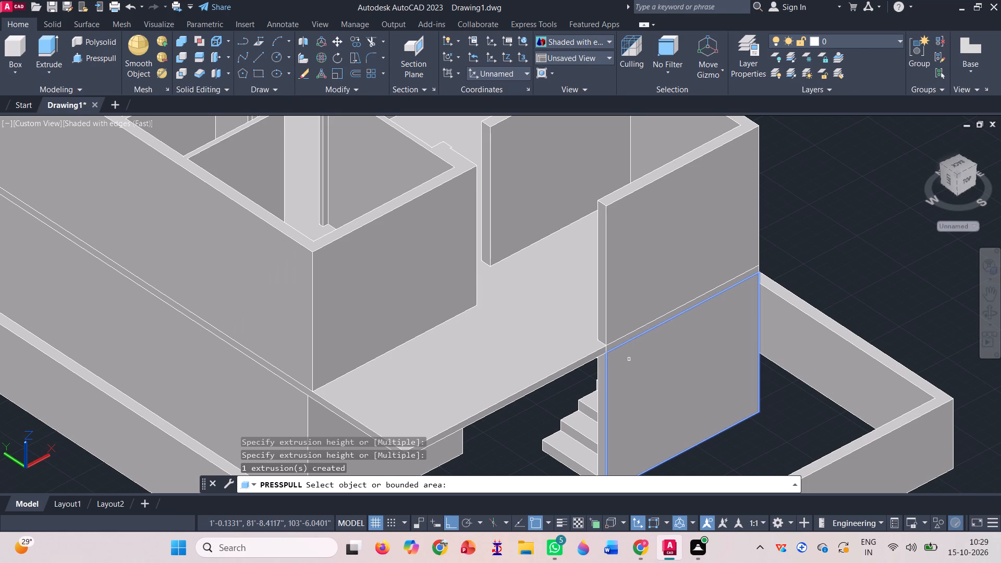
key("Escape")
Delete the leftover vertical line at the cut end of the upper-floor south wall.
scroll(626, 363, "up", 3)
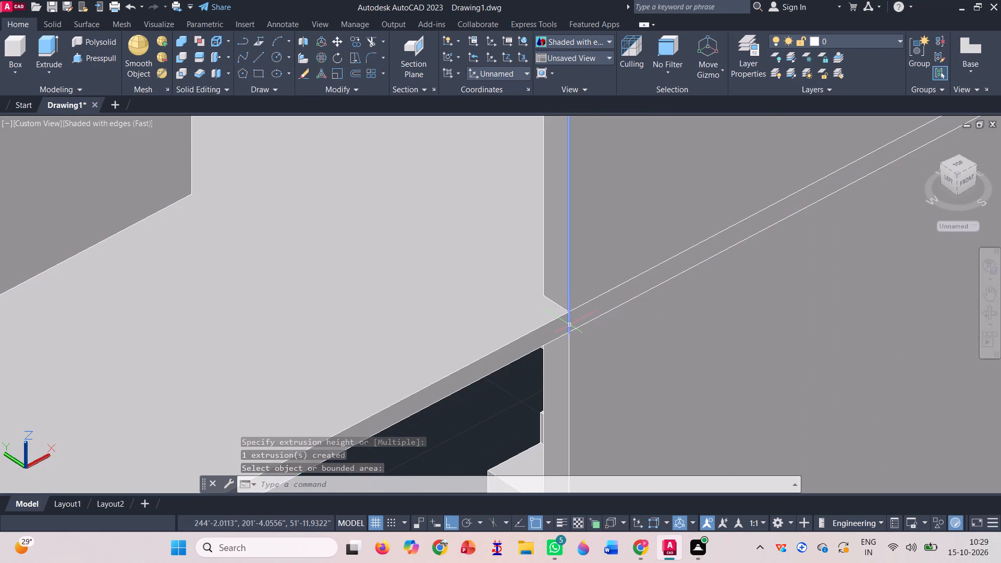
left_click(569, 324)
scroll(517, 360, "down", 5)
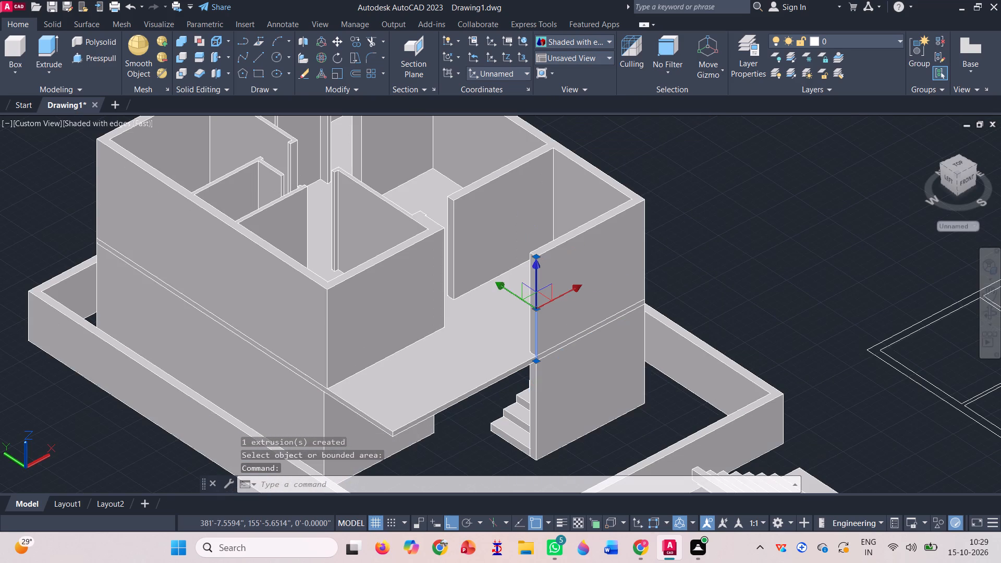
key("Delete")
Copy the trimmed upper-floor walls straight up, over 50' above the house.
scroll(622, 345, "down", 1)
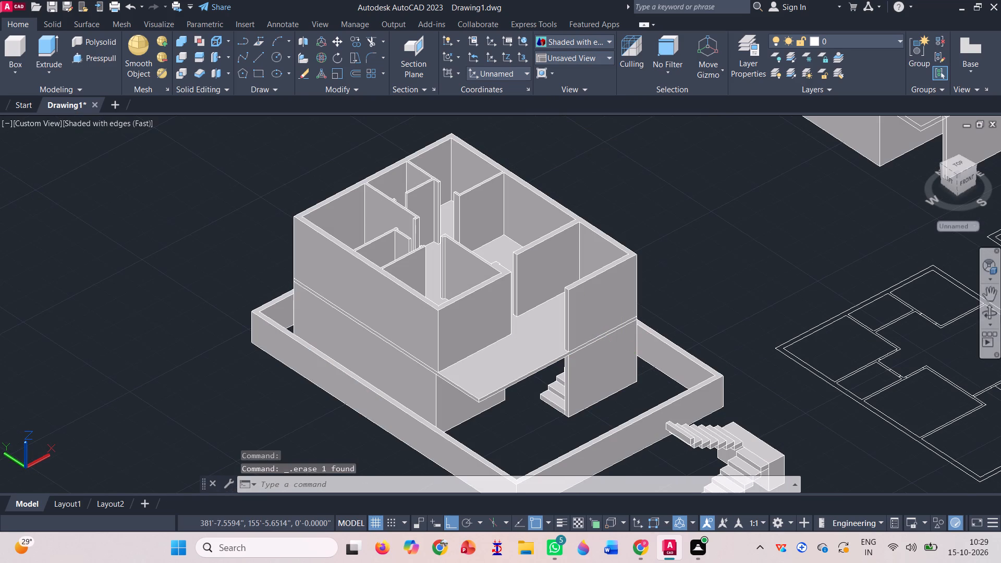
left_click(988, 309)
left_click_drag(746, 328, 755, 341)
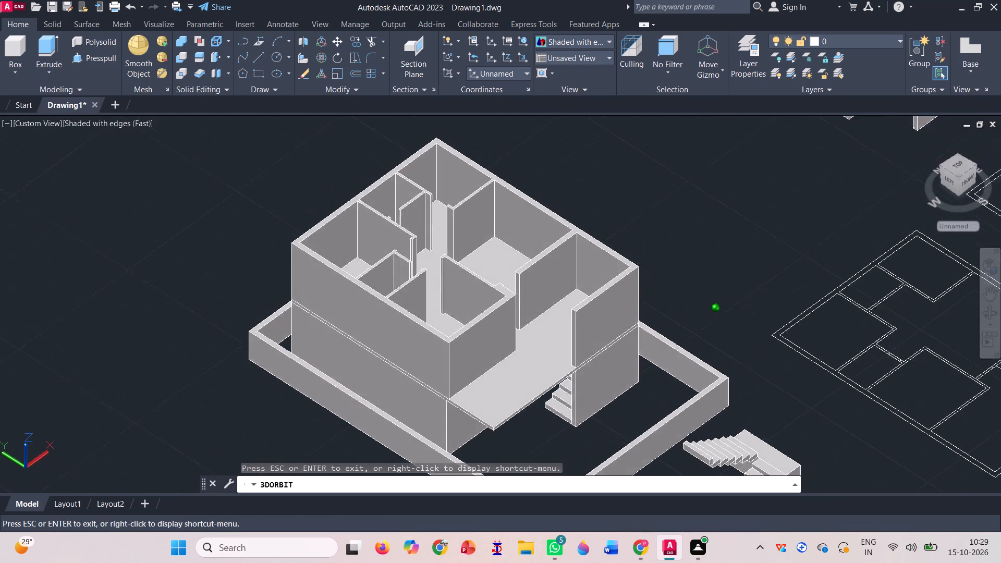
left_click_drag(755, 341, 787, 342)
scroll(597, 289, "down", 3)
left_click_drag(752, 366, 760, 370)
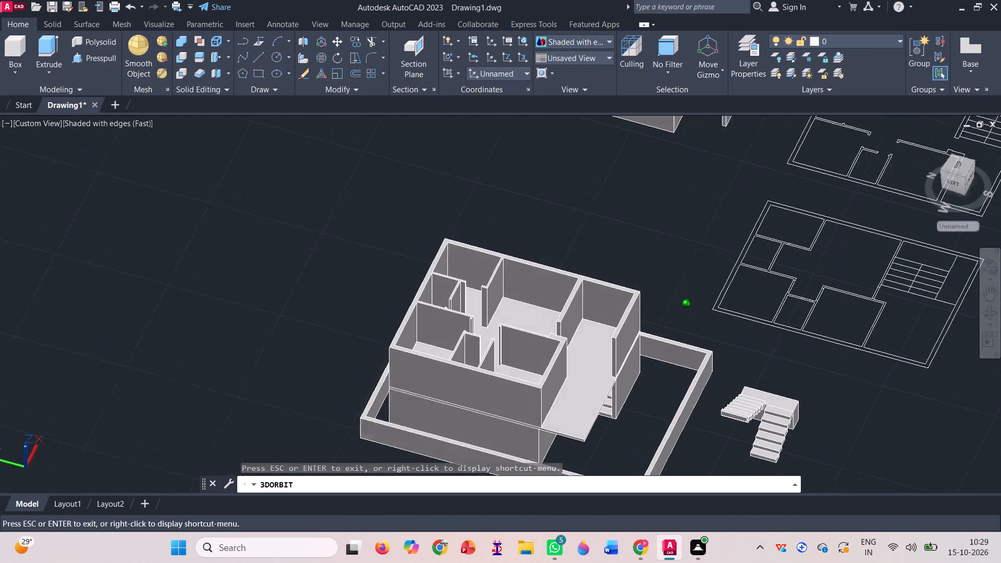
left_click_drag(760, 370, 785, 378)
scroll(576, 341, "down", 3)
scroll(628, 391, "up", 3)
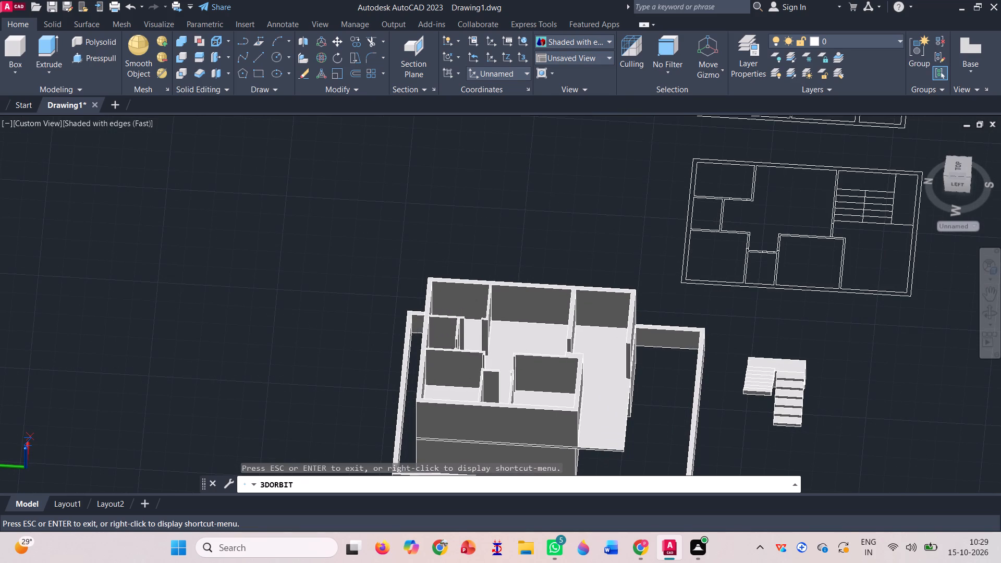
key("Escape")
scroll(822, 429, "up", 3)
scroll(729, 439, "down", 2)
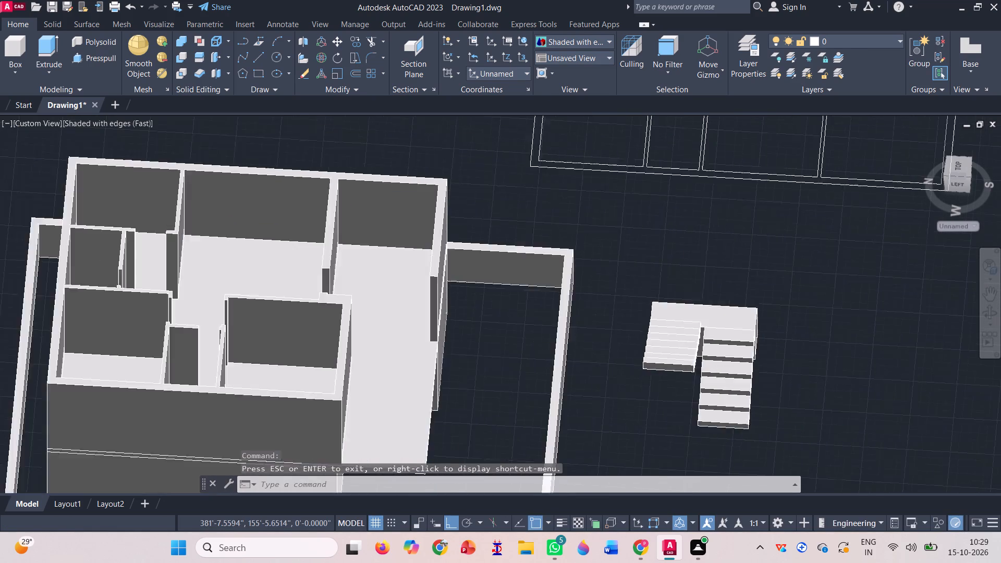
scroll(729, 439, "down", 3)
scroll(713, 421, "up", 3)
scroll(825, 486, "up", 2)
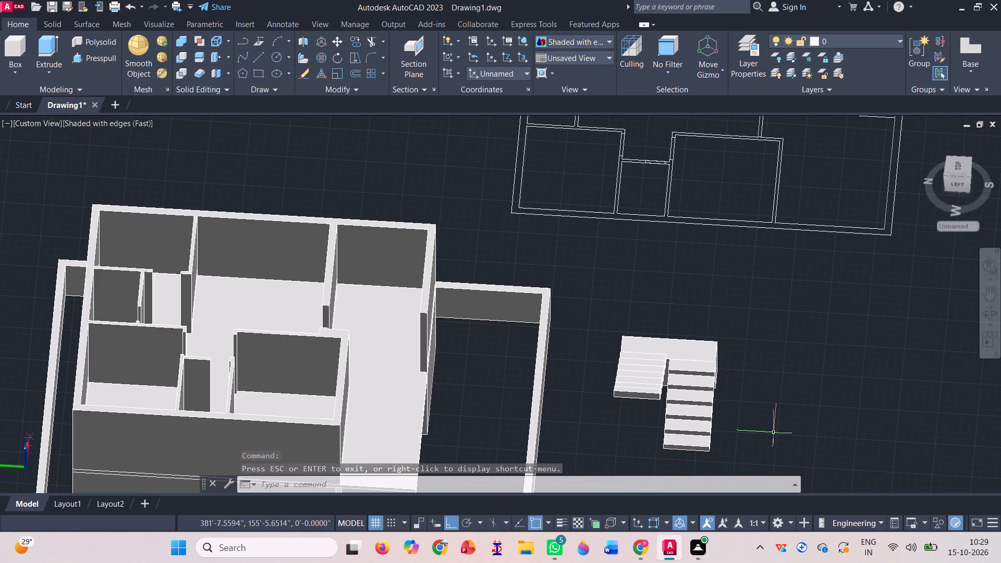
scroll(602, 344, "down", 1)
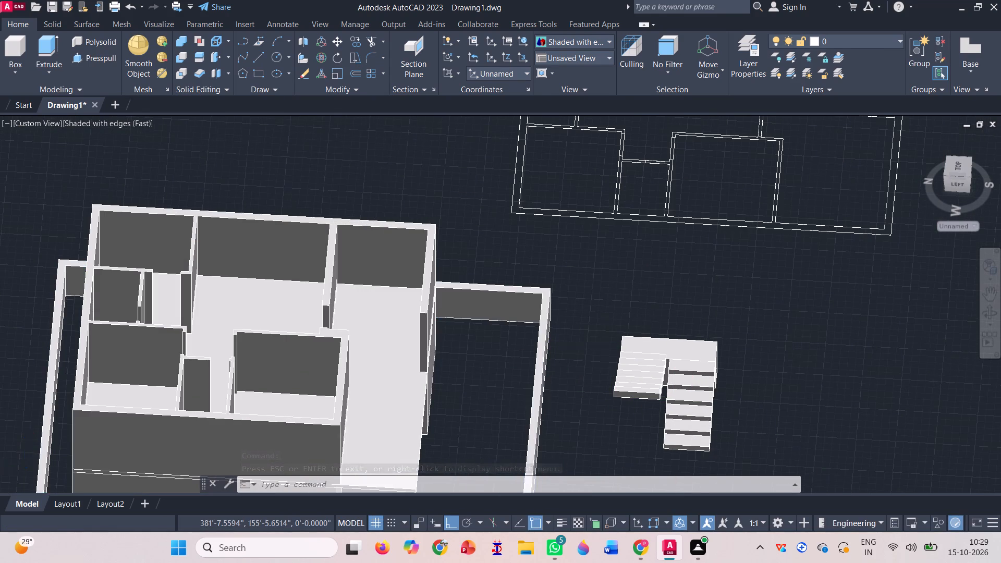
left_click(356, 41)
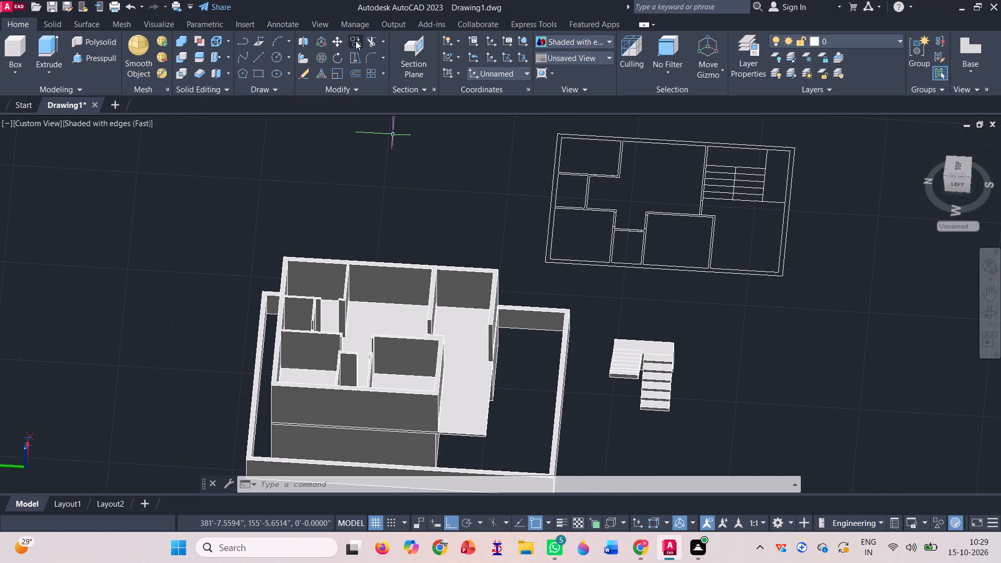
left_click(350, 411)
key("space")
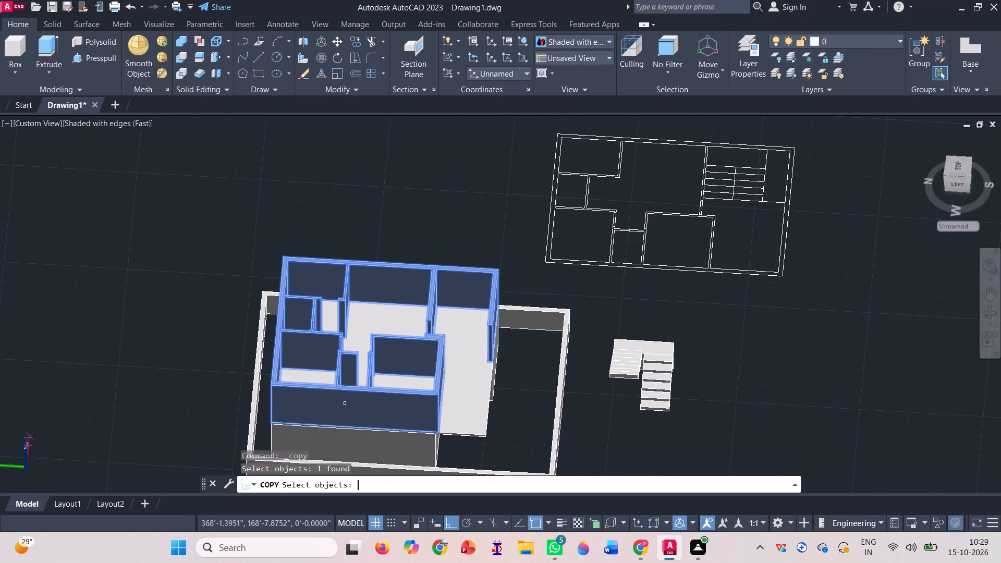
left_click(345, 403)
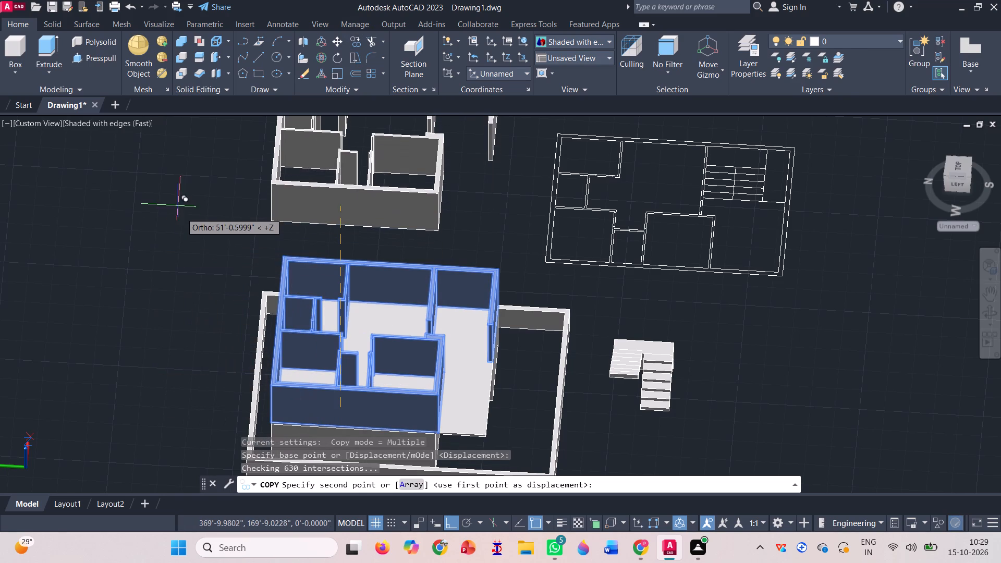
left_click(176, 198)
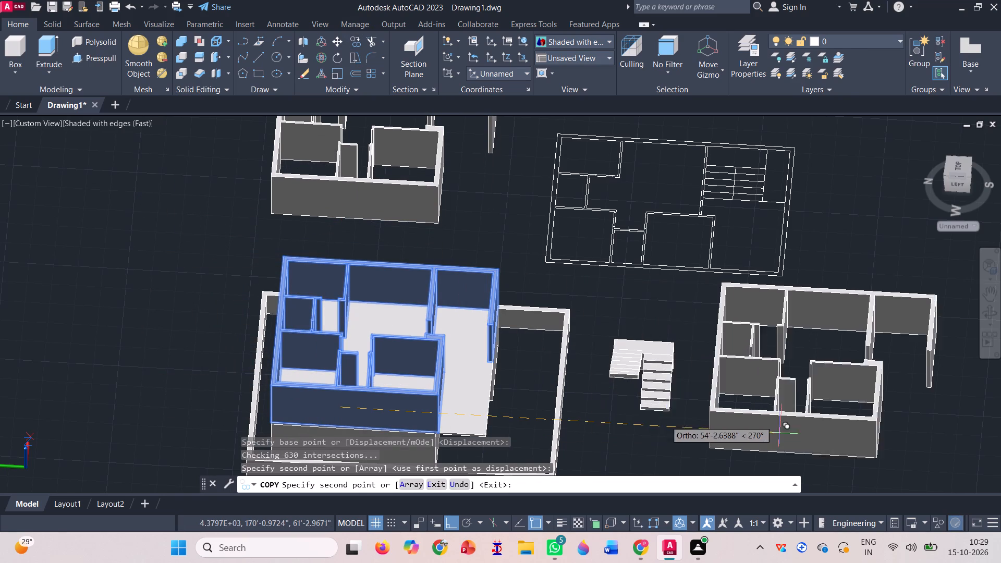
key("Escape")
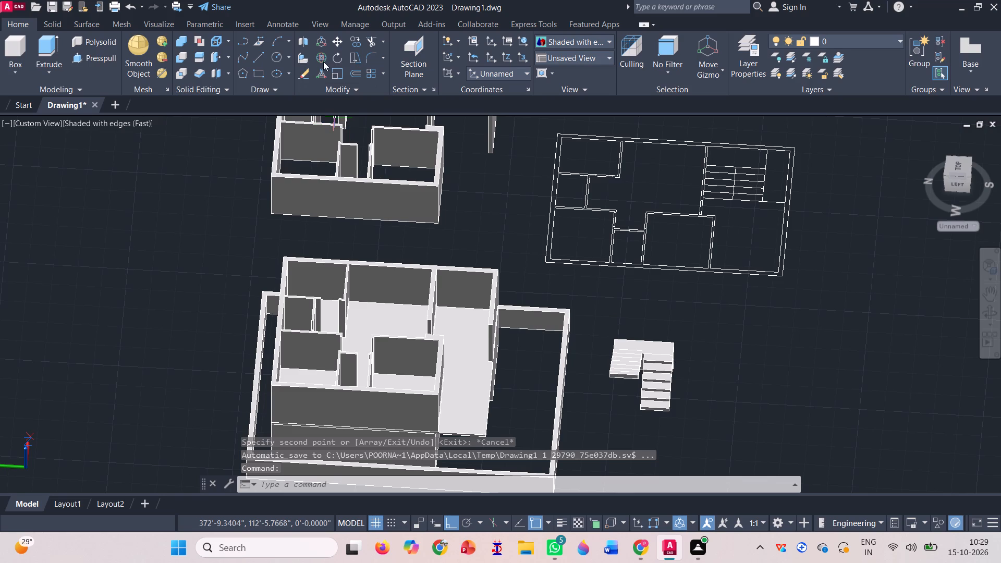
Copy the whole spare staircase onto the first-floor slab, placing its north flight's end corner at the stair room's north wall end.
left_click(355, 35)
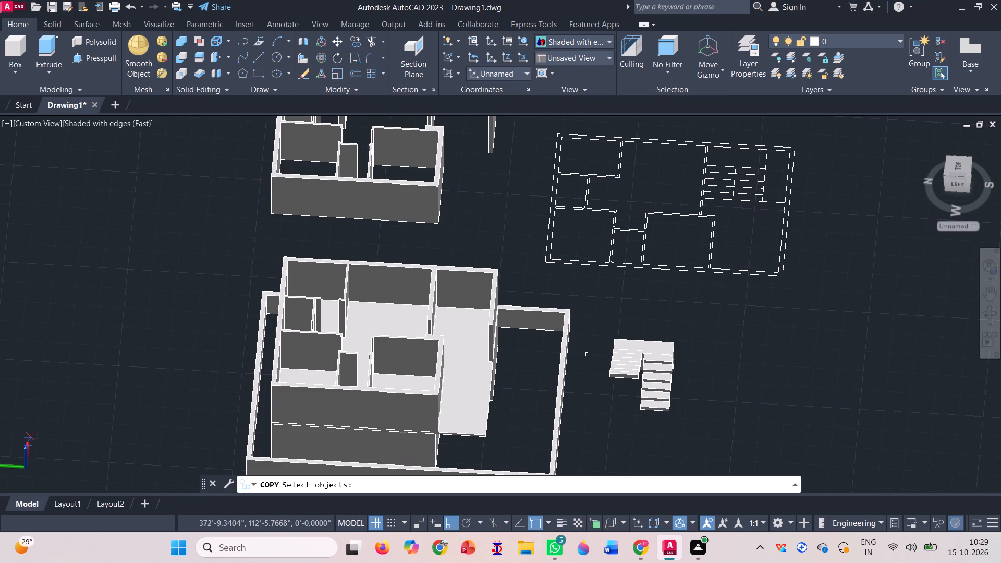
left_click(697, 422)
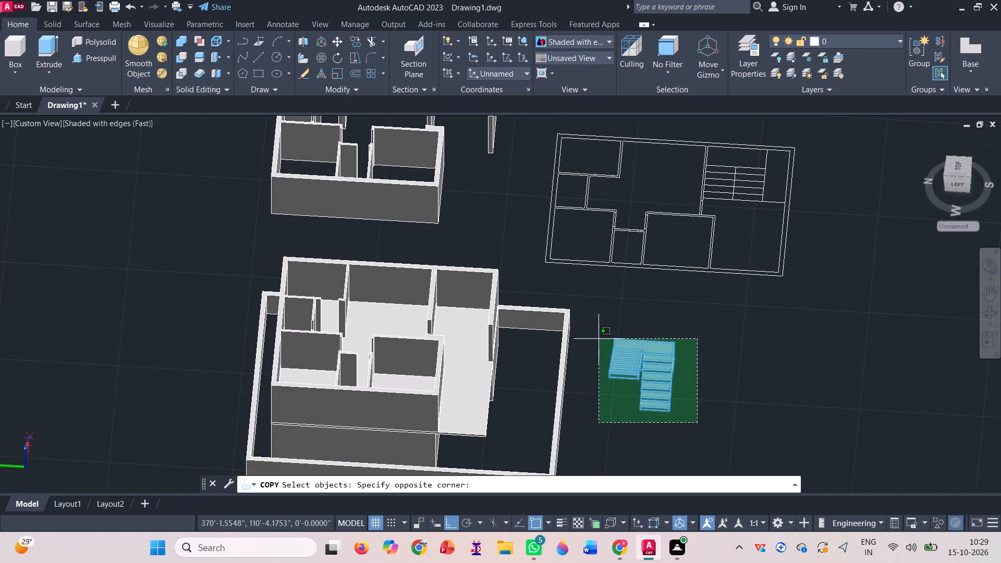
left_click(599, 338)
scroll(635, 383, "up", 3)
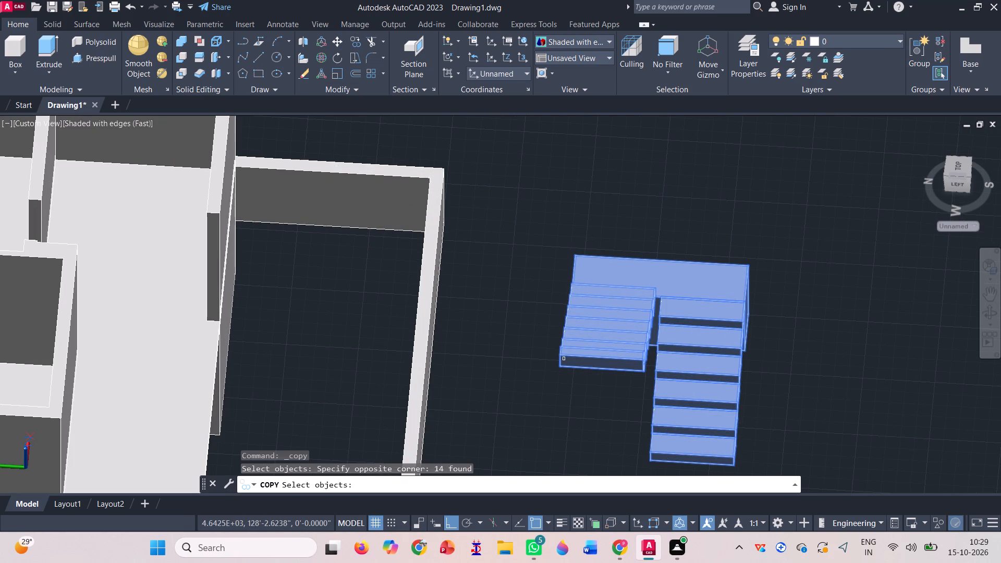
key("space")
scroll(563, 362, "up", 3)
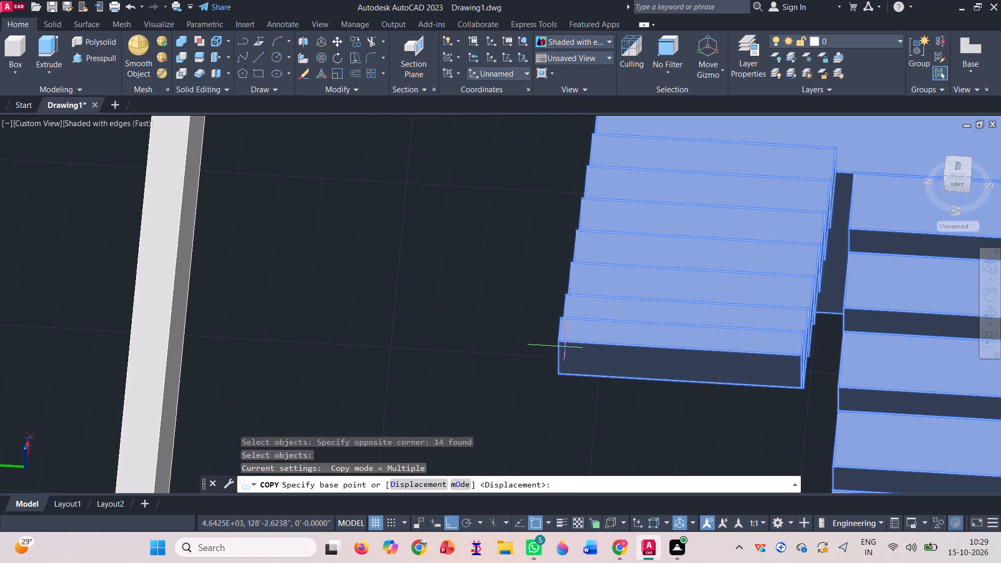
left_click(557, 338)
scroll(586, 310, "down", 3)
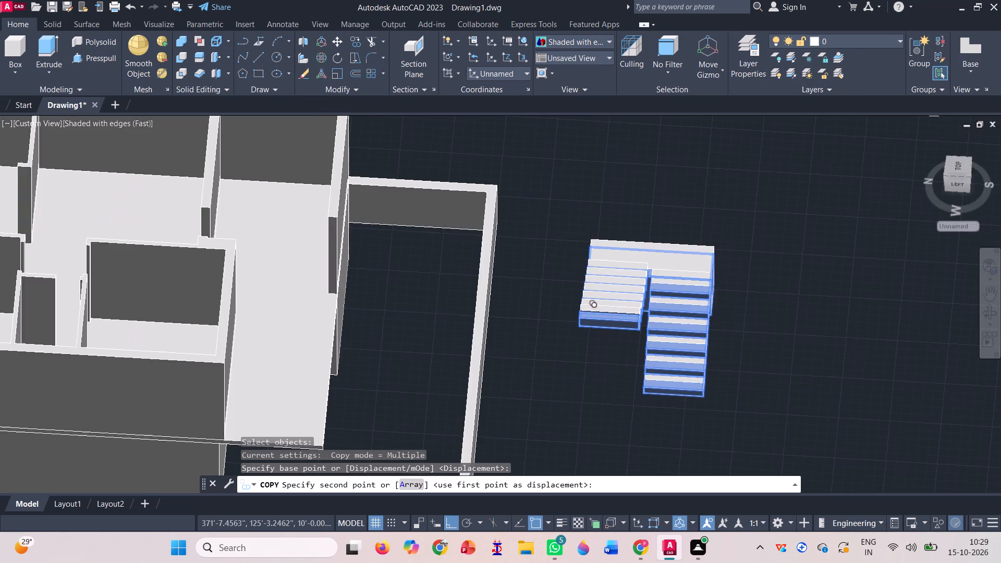
scroll(586, 310, "down", 2)
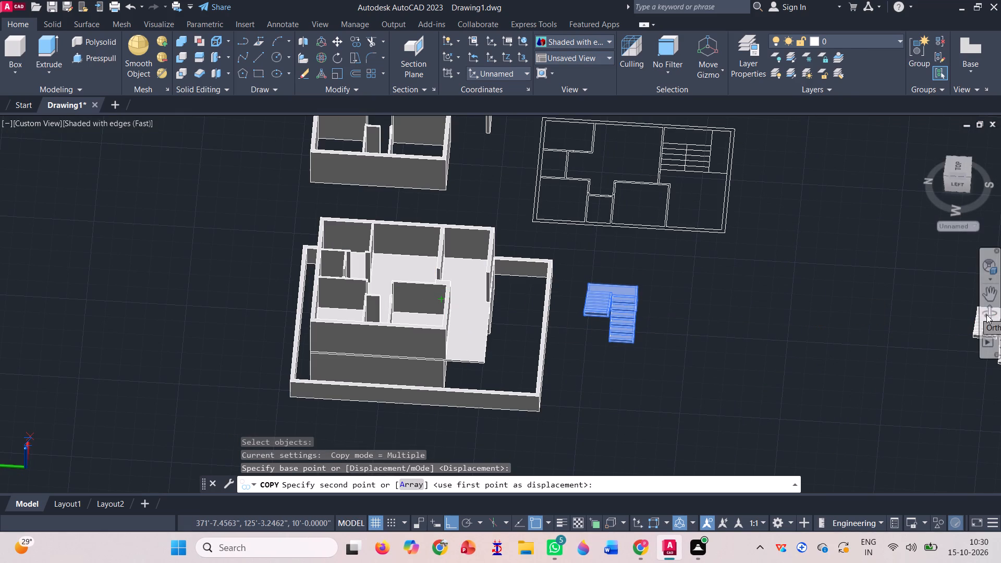
left_click(991, 316)
left_click_drag(657, 389, 660, 372)
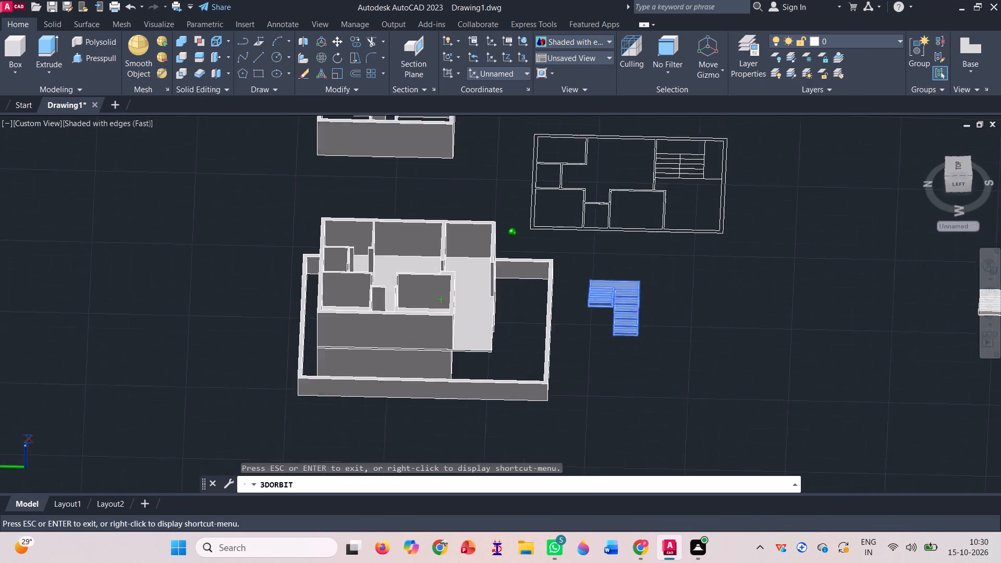
left_click_drag(660, 372, 665, 361)
scroll(477, 200, "up", 7)
key("Escape")
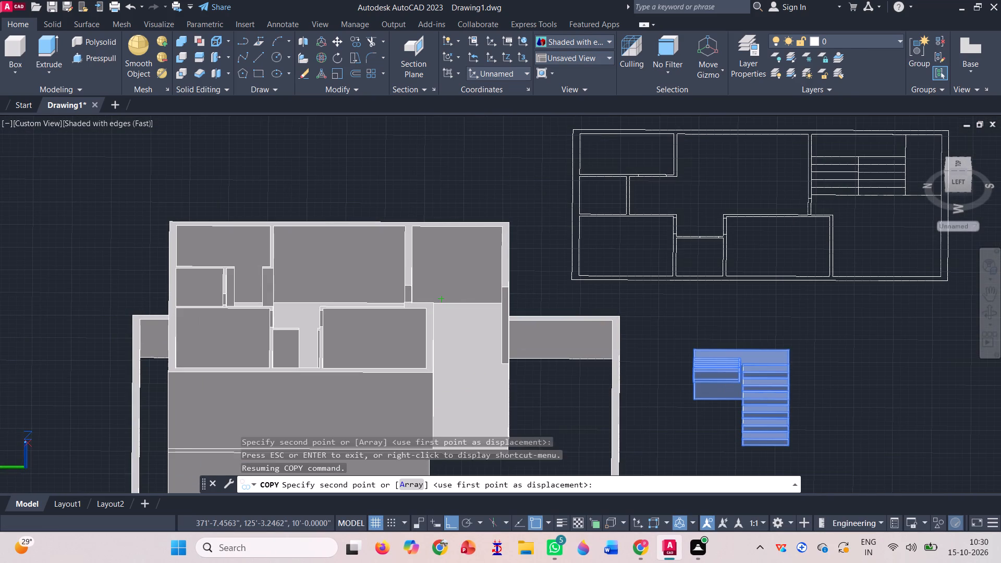
scroll(430, 293, "up", 4)
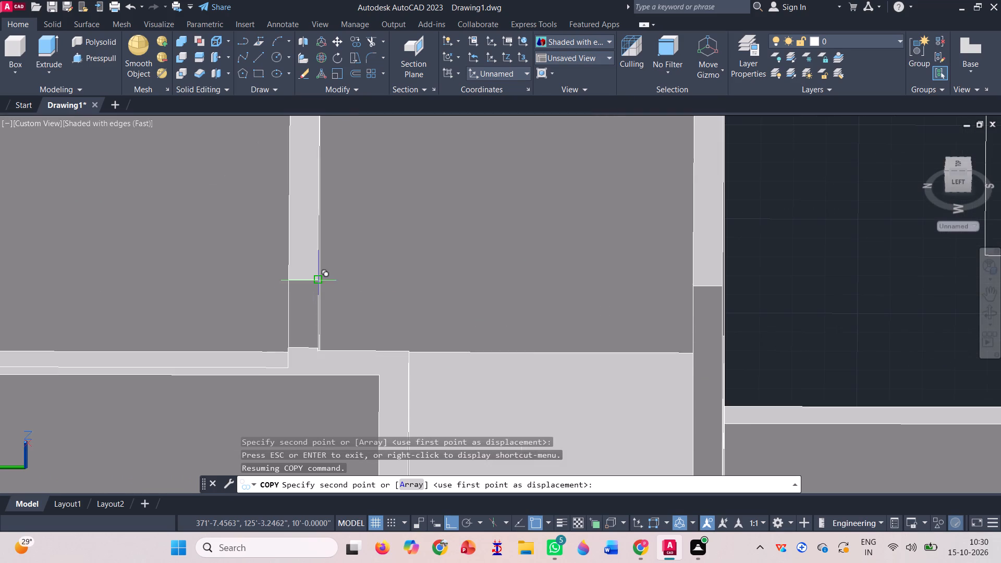
left_click(321, 277)
scroll(327, 283, "down", 4)
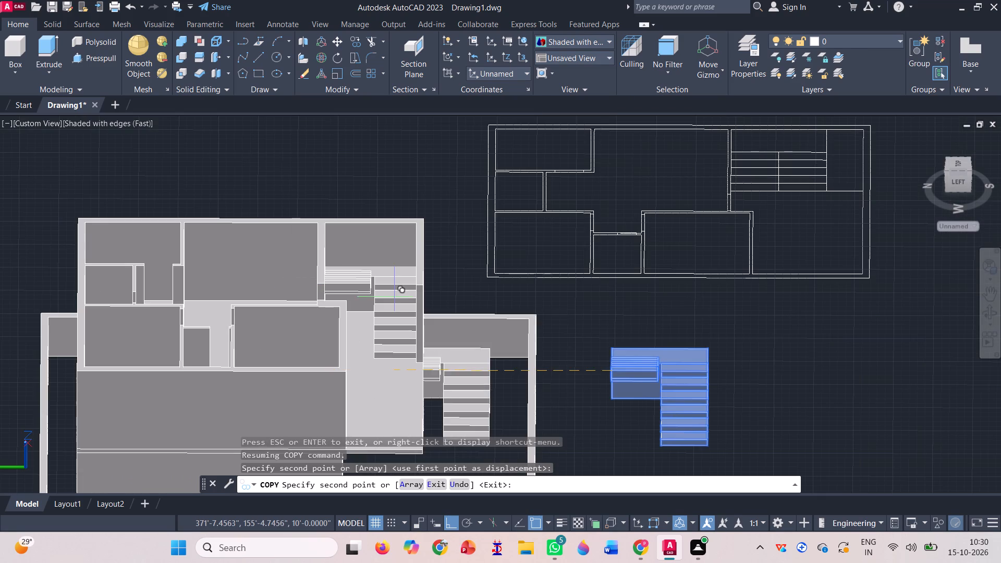
key("Escape")
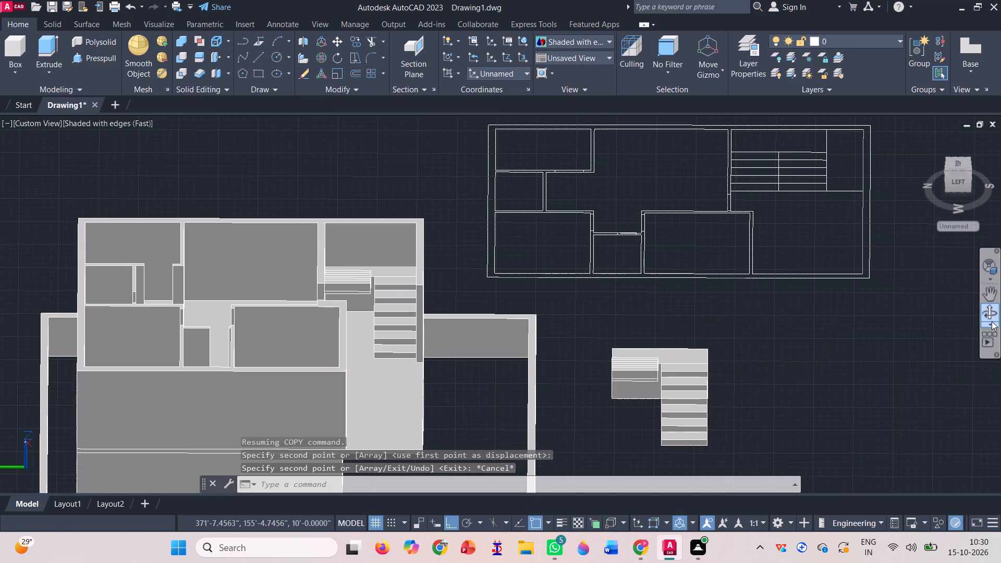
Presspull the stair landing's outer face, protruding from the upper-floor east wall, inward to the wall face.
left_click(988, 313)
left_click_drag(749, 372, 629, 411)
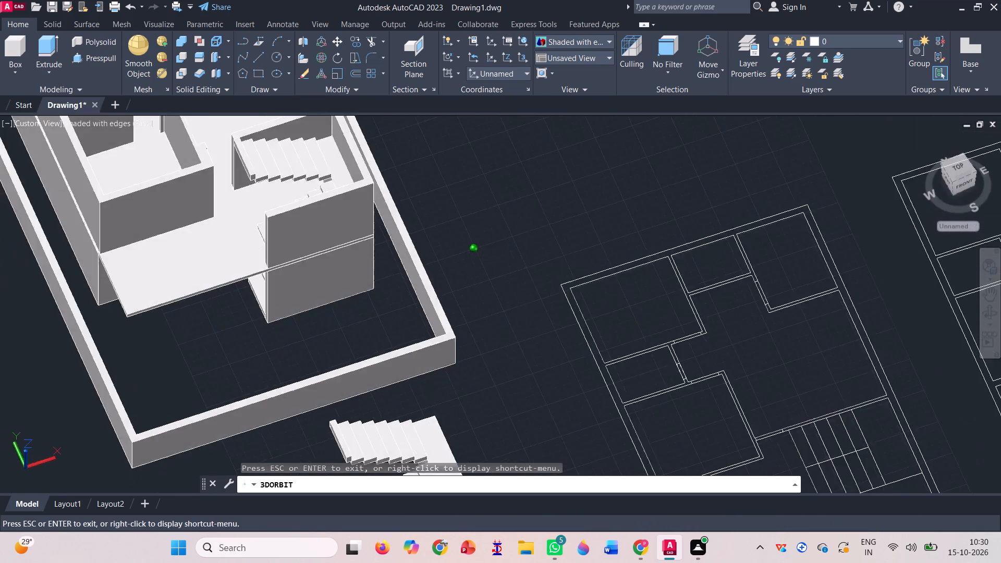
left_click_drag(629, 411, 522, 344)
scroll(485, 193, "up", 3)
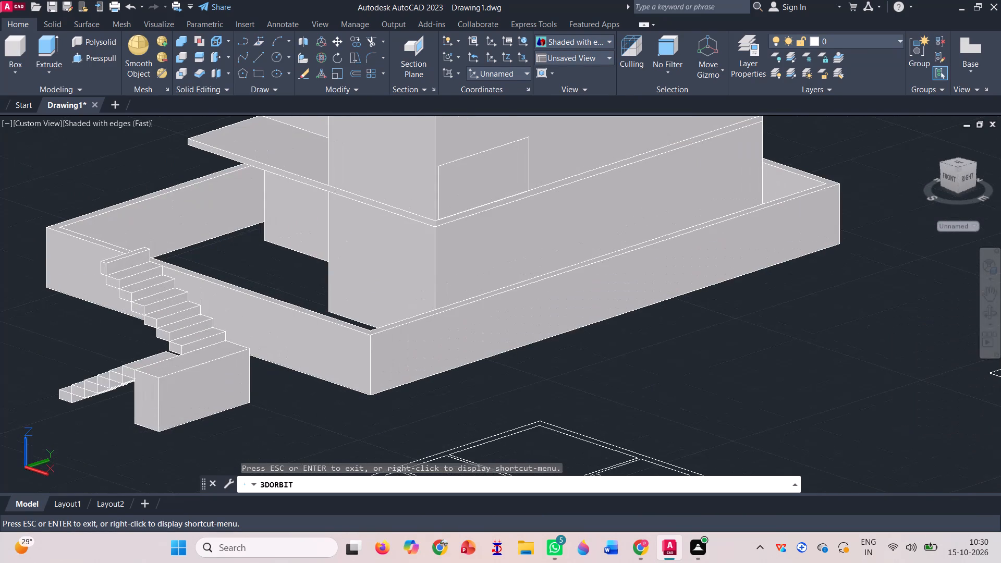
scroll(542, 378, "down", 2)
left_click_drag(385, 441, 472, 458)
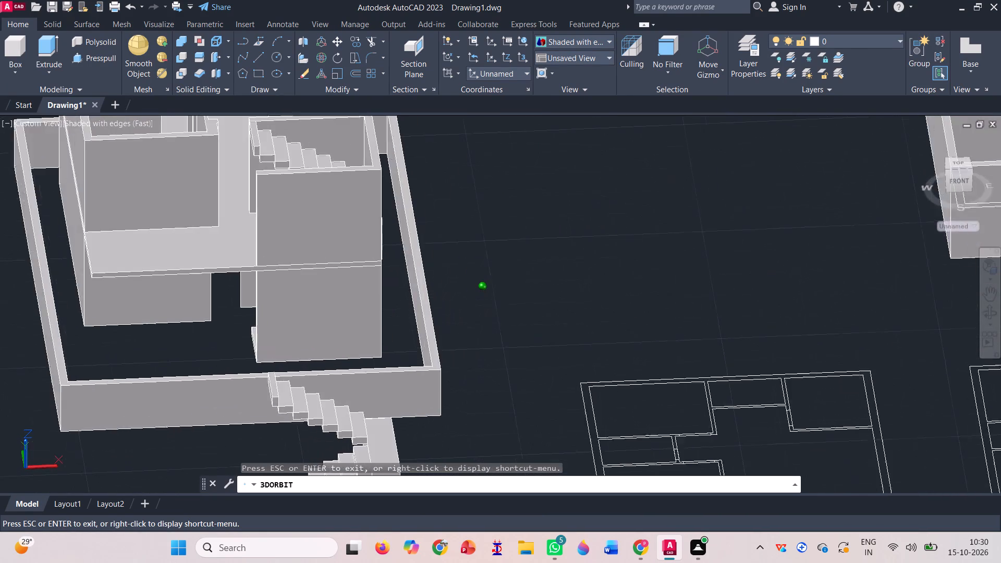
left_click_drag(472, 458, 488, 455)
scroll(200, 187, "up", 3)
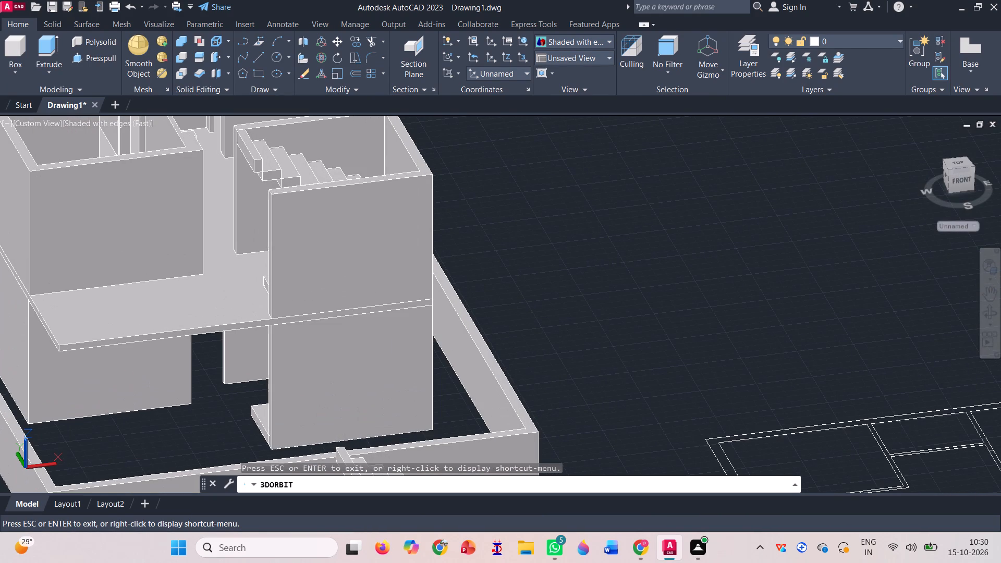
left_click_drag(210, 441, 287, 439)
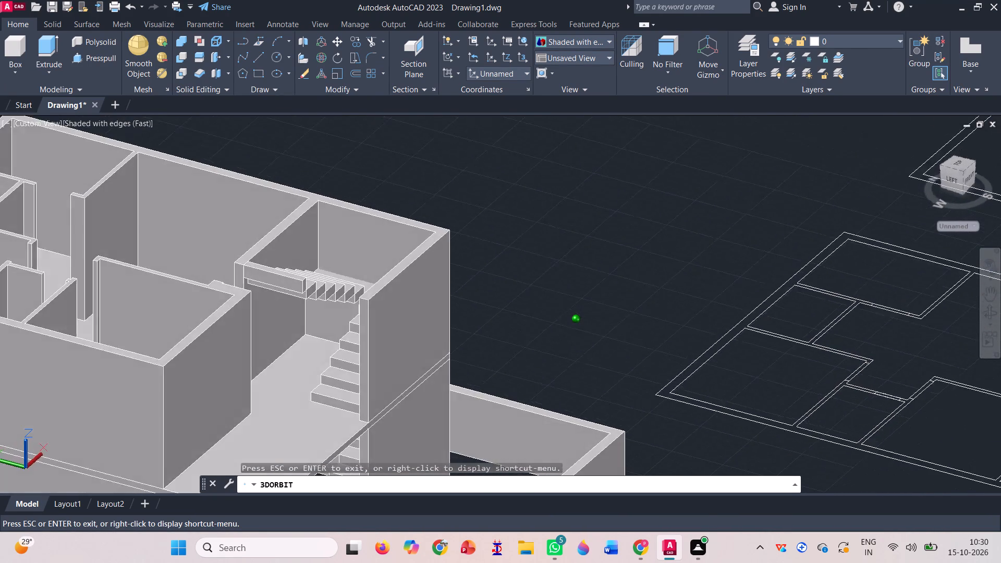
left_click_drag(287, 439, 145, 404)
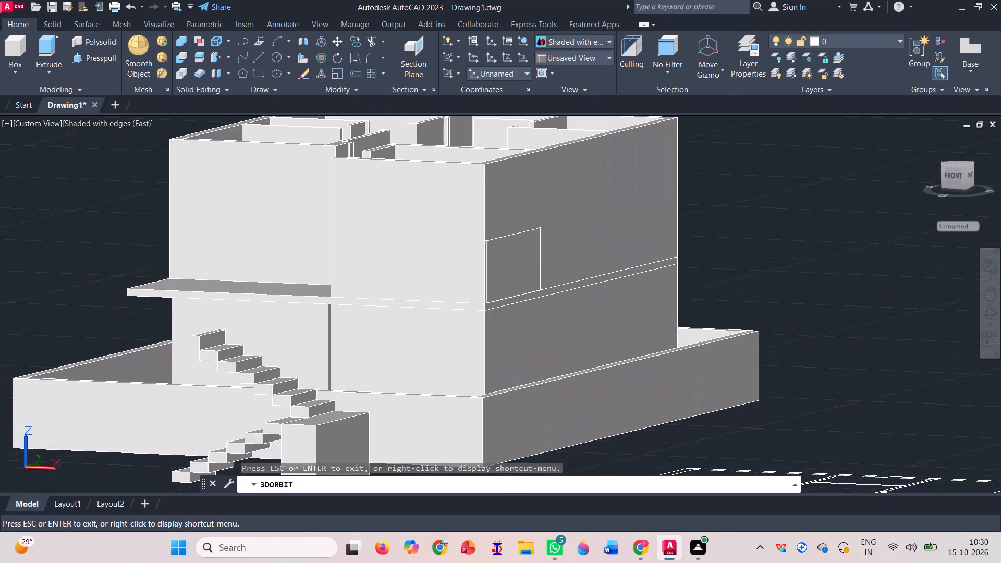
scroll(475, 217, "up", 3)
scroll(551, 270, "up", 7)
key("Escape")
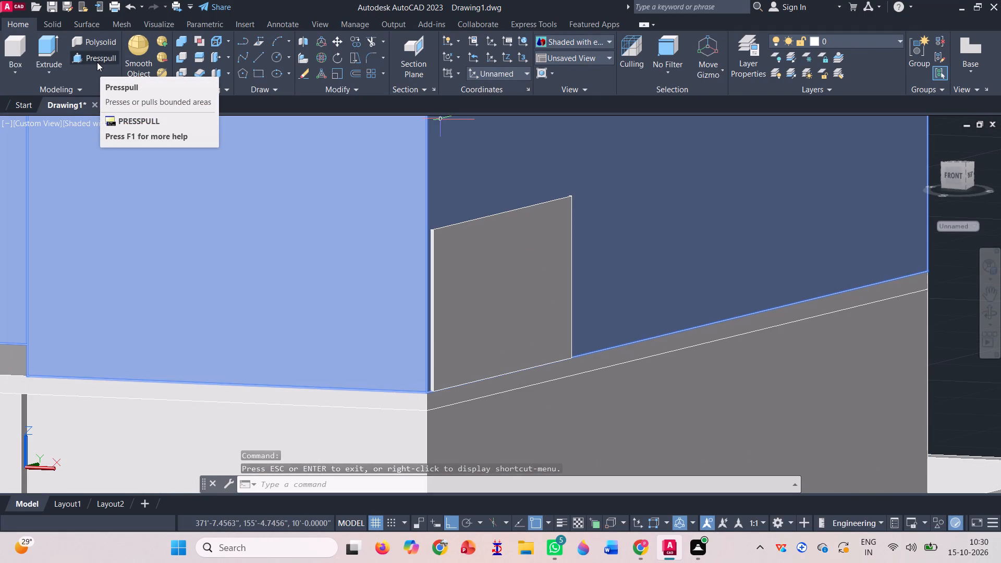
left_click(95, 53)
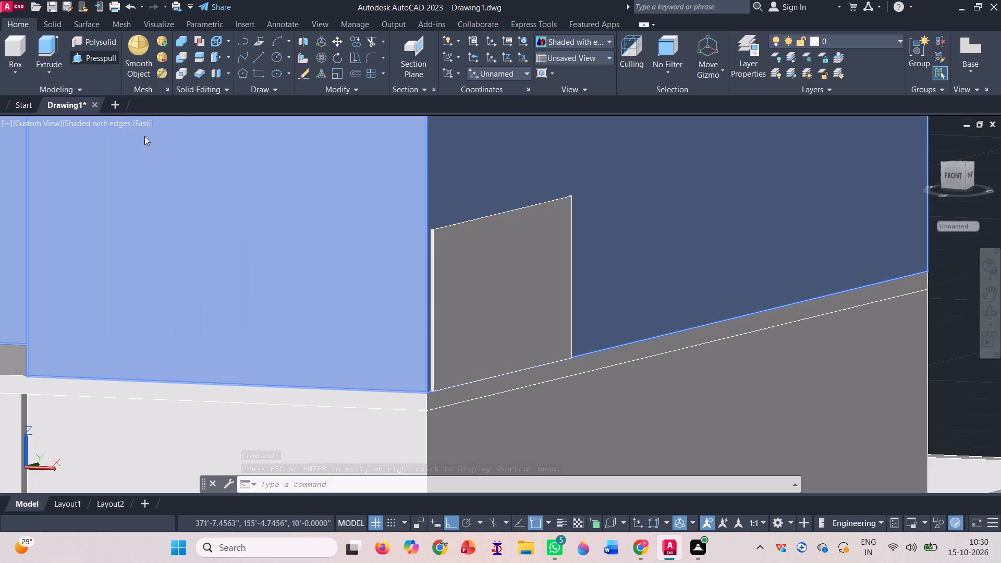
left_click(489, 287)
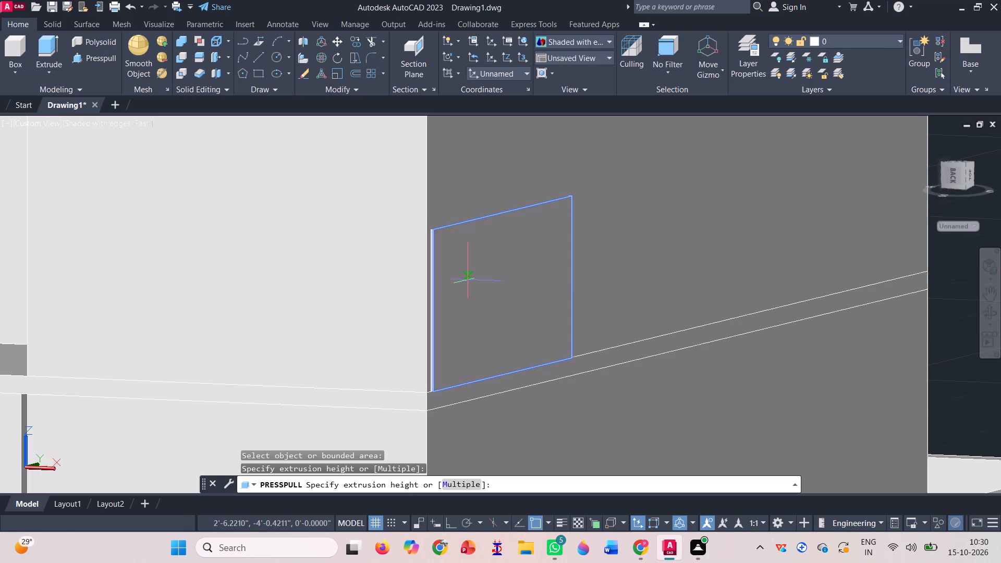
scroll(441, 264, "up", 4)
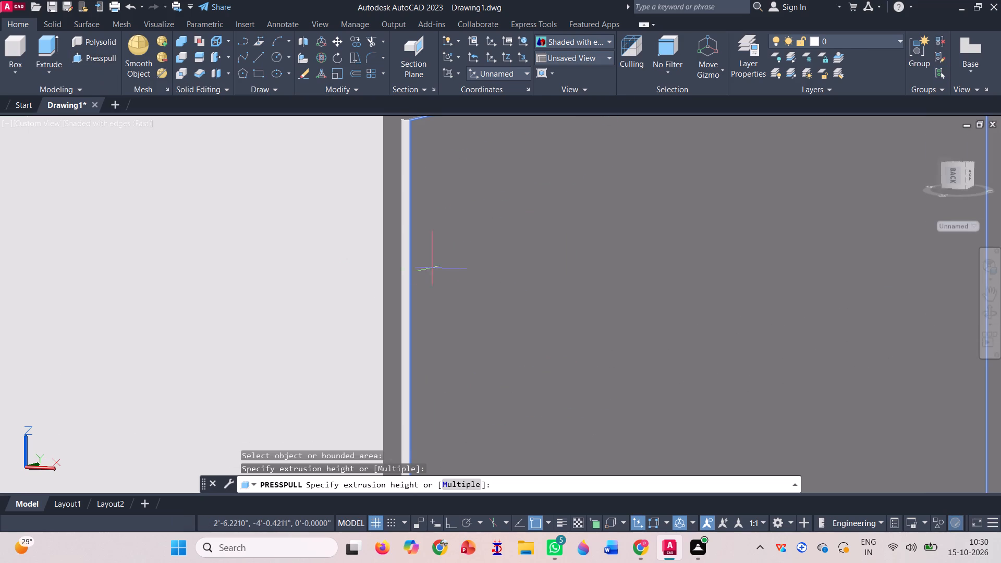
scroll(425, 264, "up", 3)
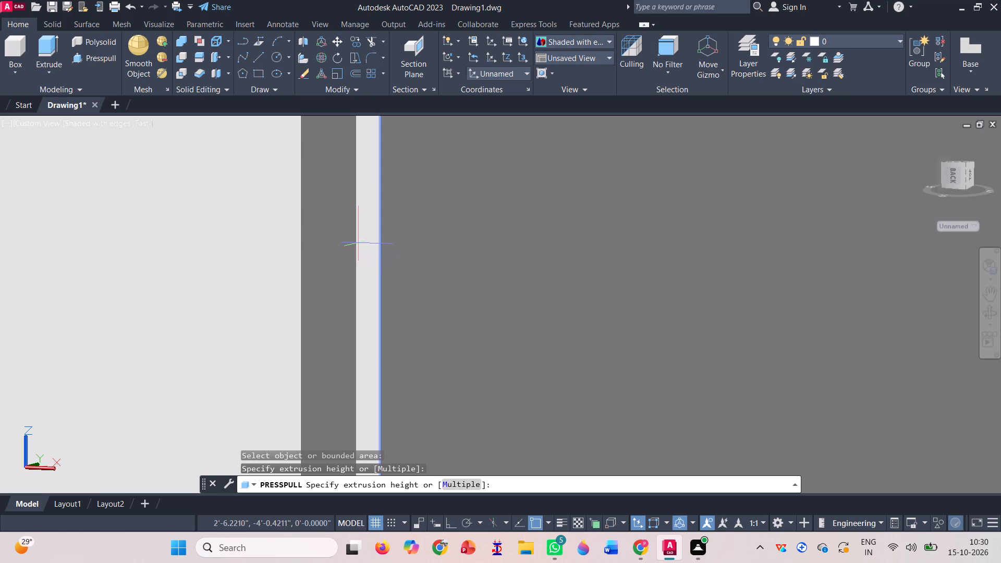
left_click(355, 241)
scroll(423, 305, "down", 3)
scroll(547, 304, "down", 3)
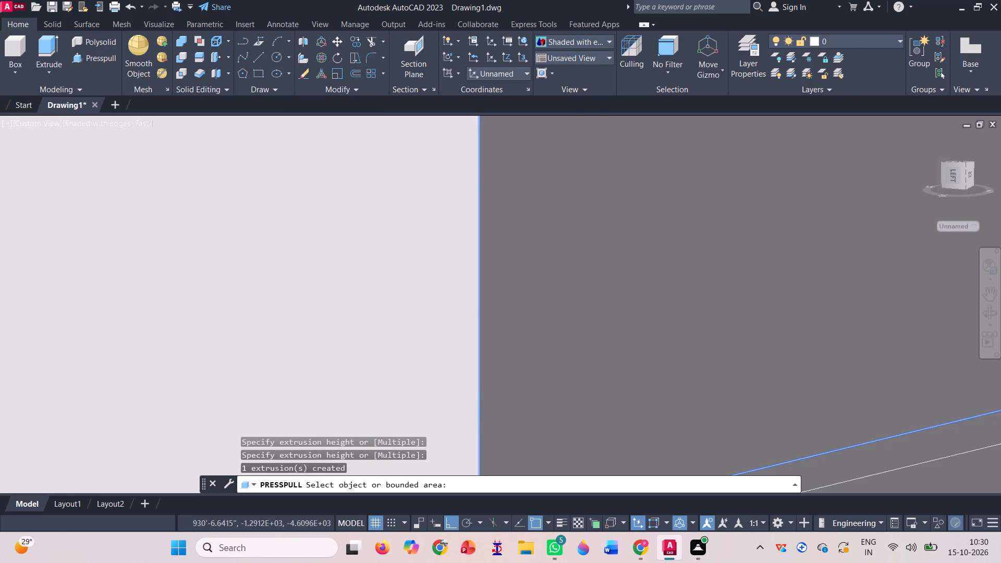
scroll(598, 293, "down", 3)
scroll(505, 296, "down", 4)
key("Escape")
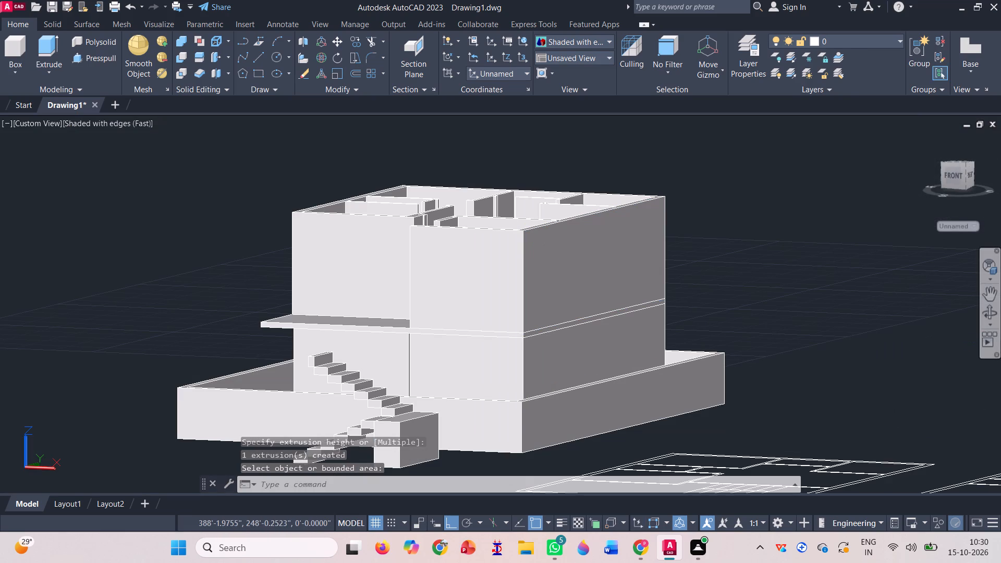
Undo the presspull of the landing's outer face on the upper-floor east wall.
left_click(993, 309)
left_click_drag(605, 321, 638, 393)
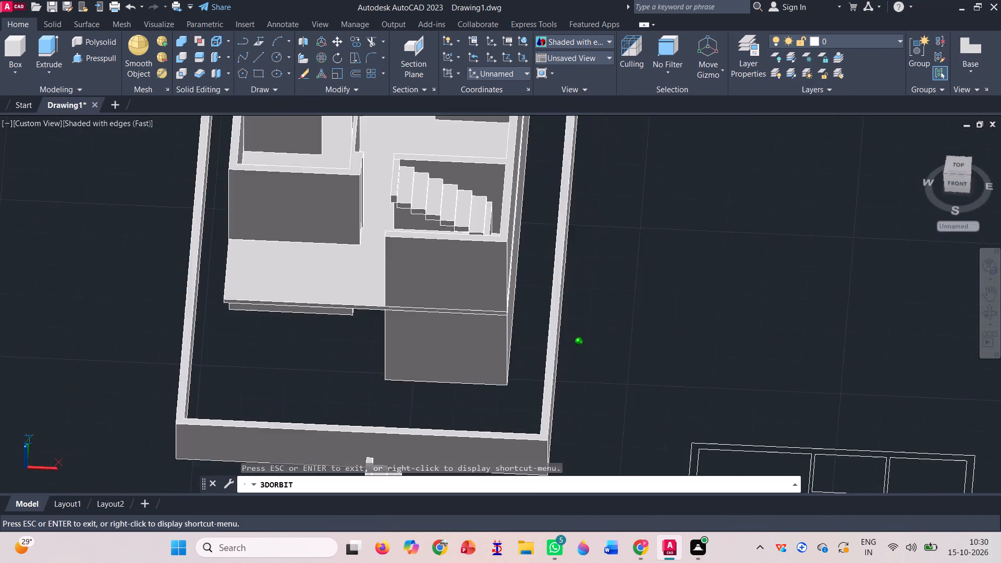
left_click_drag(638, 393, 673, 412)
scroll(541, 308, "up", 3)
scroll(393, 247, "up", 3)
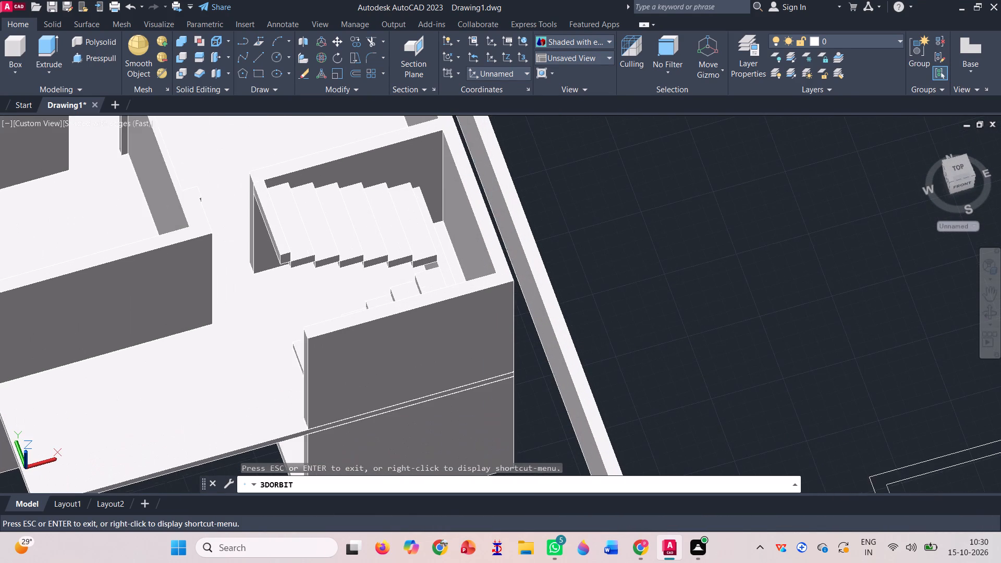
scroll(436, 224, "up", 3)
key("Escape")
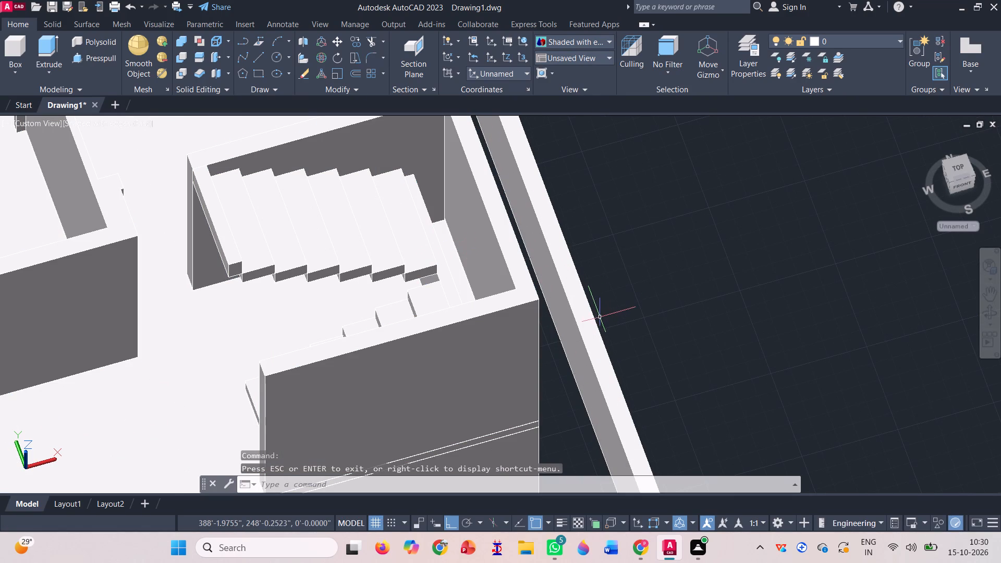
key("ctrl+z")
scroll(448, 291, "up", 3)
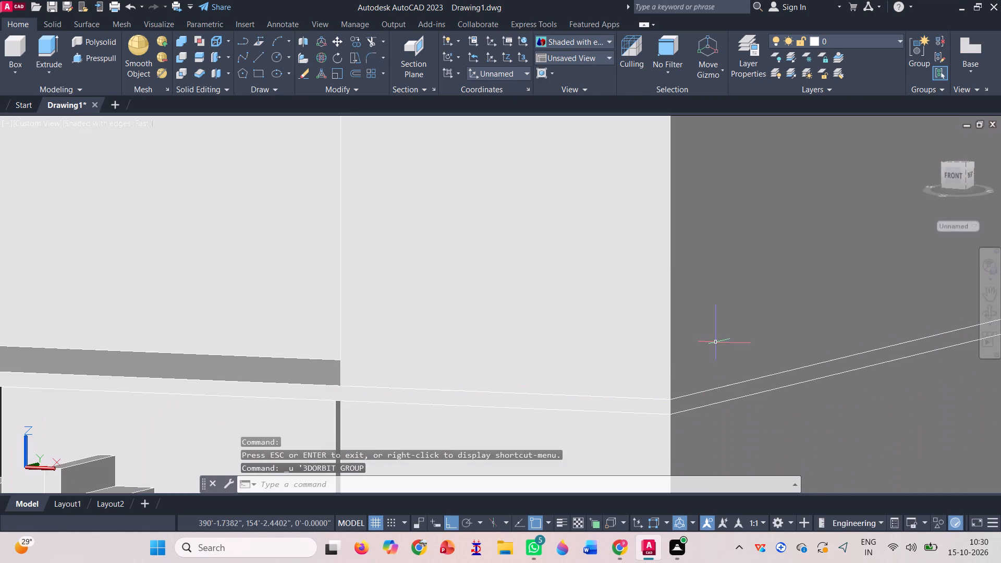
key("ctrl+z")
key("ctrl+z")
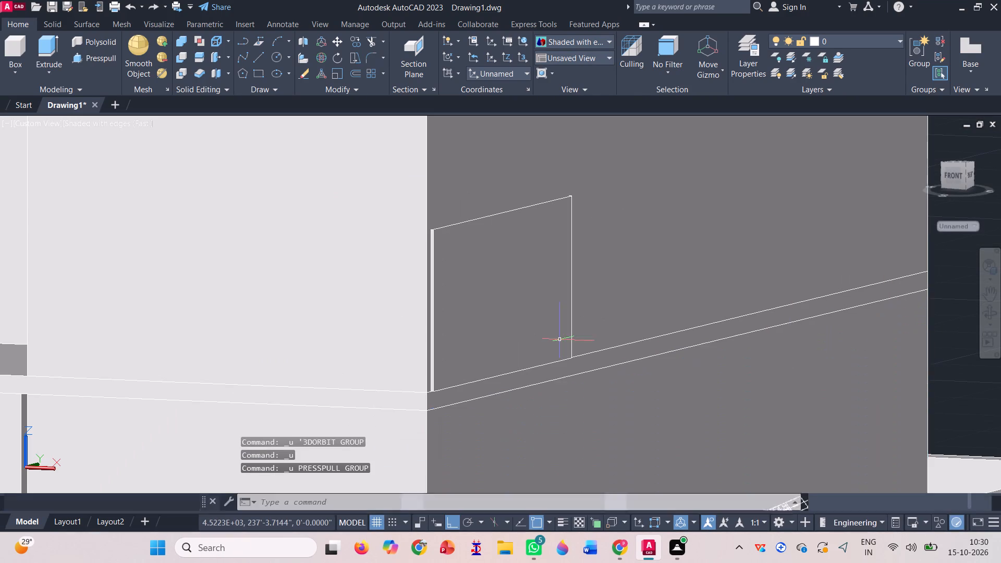
Presspull the upper staircase landing's protruding outer face inward again, into the upper-floor east wall.
scroll(504, 286, "up", 2)
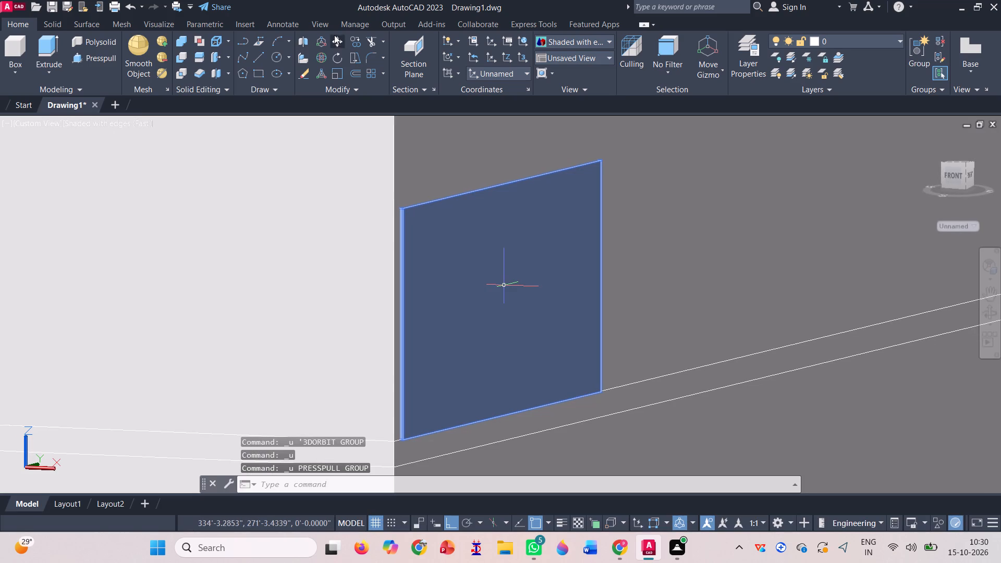
left_click(97, 56)
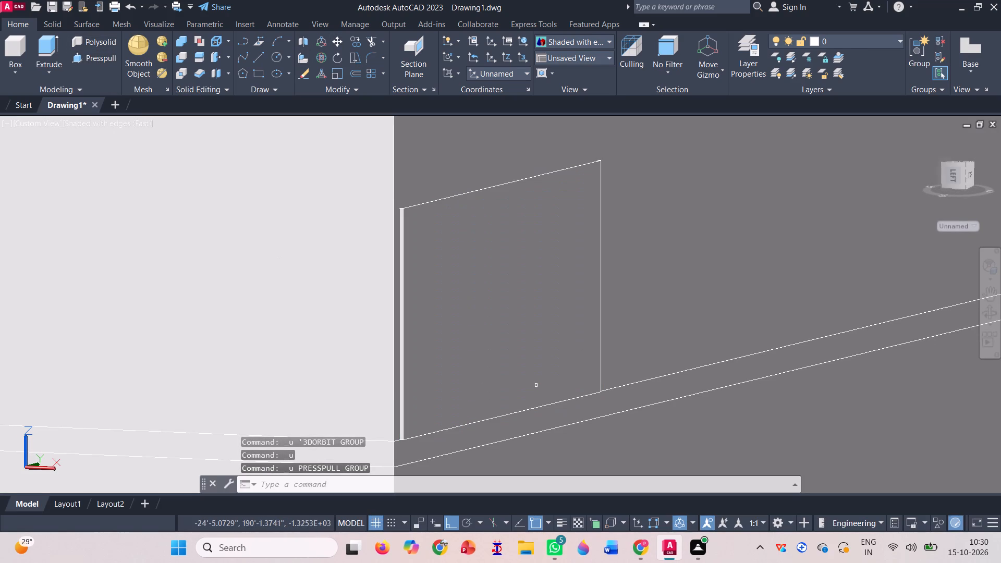
left_click(518, 337)
scroll(416, 326, "up", 3)
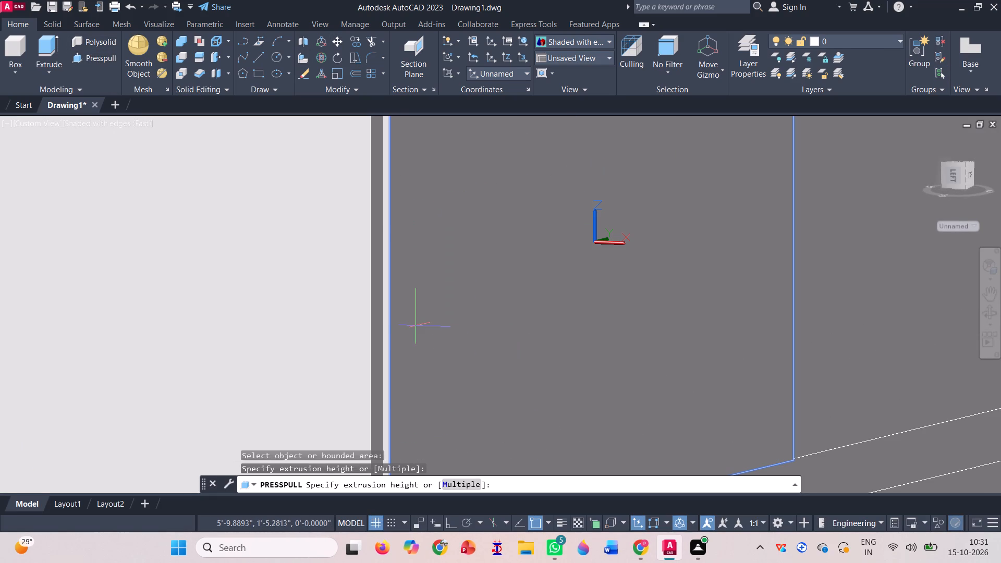
scroll(383, 326, "up", 3)
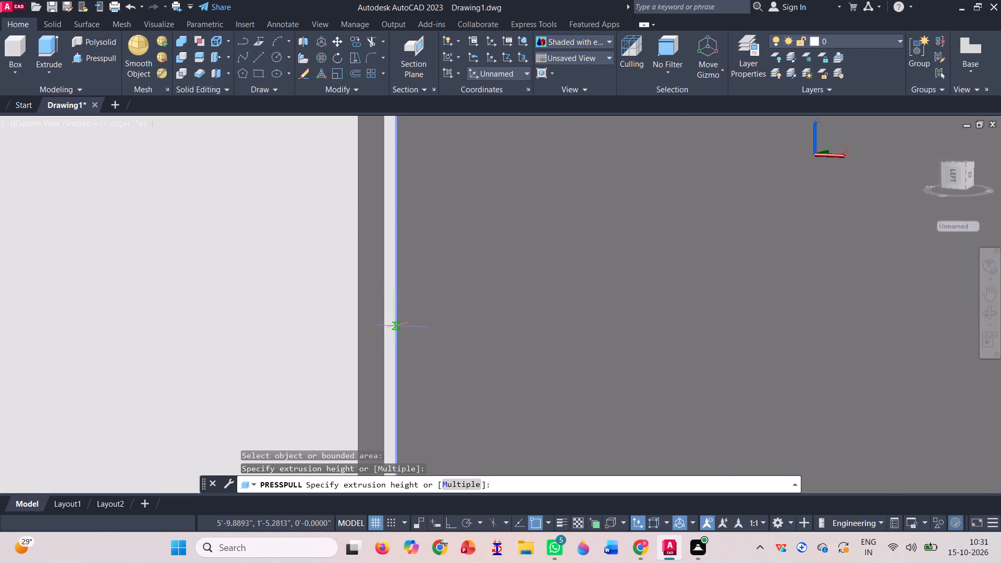
left_click(389, 325)
scroll(441, 364, "down", 4)
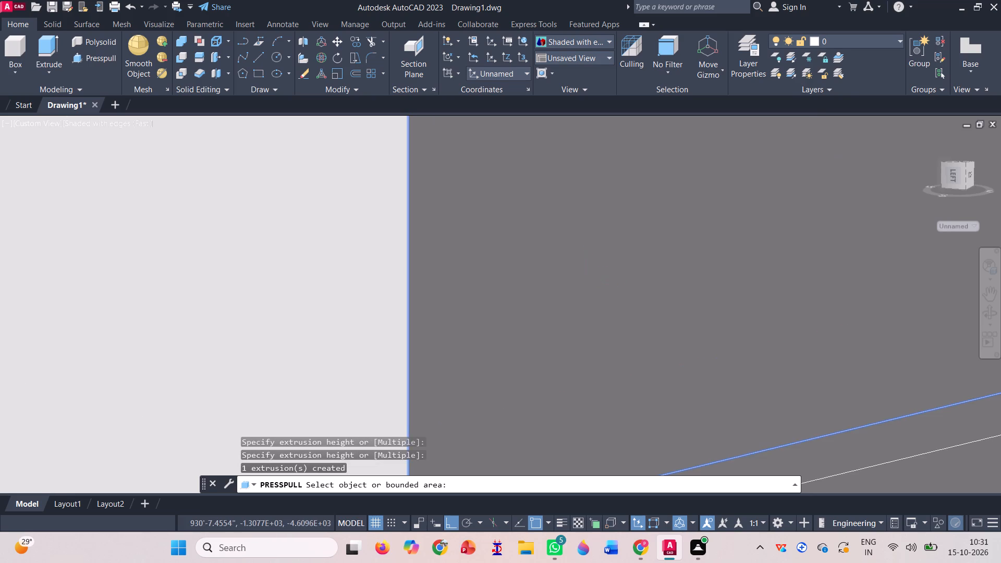
scroll(445, 360, "down", 1)
left_click(996, 313)
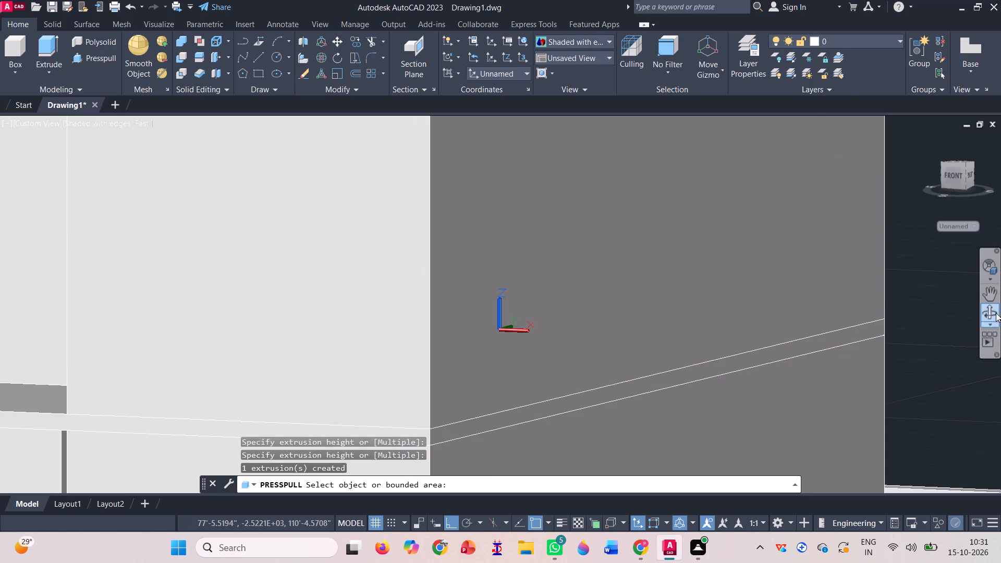
Check the landing area of the upper staircase and undo the last presspull of the landing's outer face.
left_click_drag(474, 297, 496, 429)
scroll(376, 274, "down", 3)
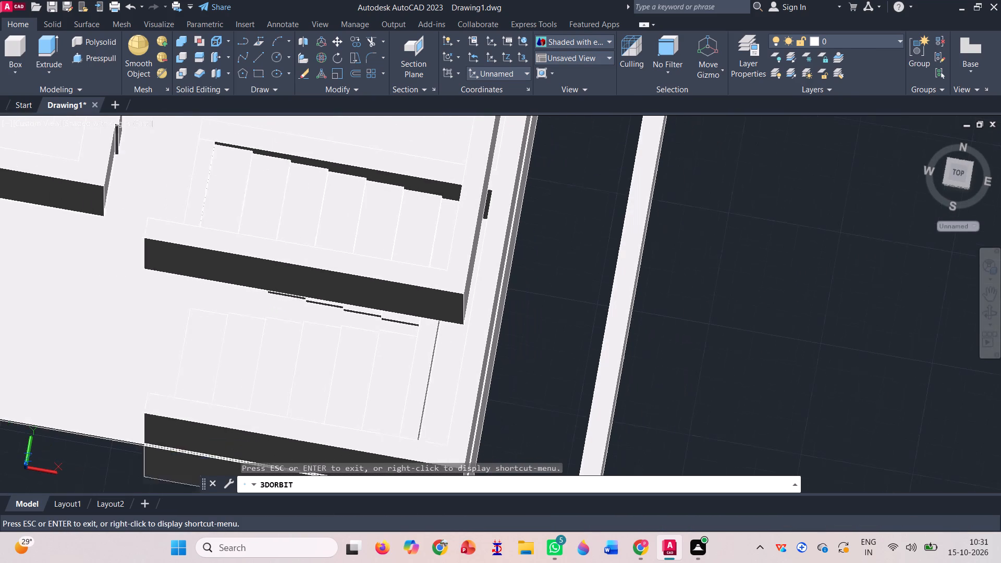
left_click_drag(507, 359, 502, 320)
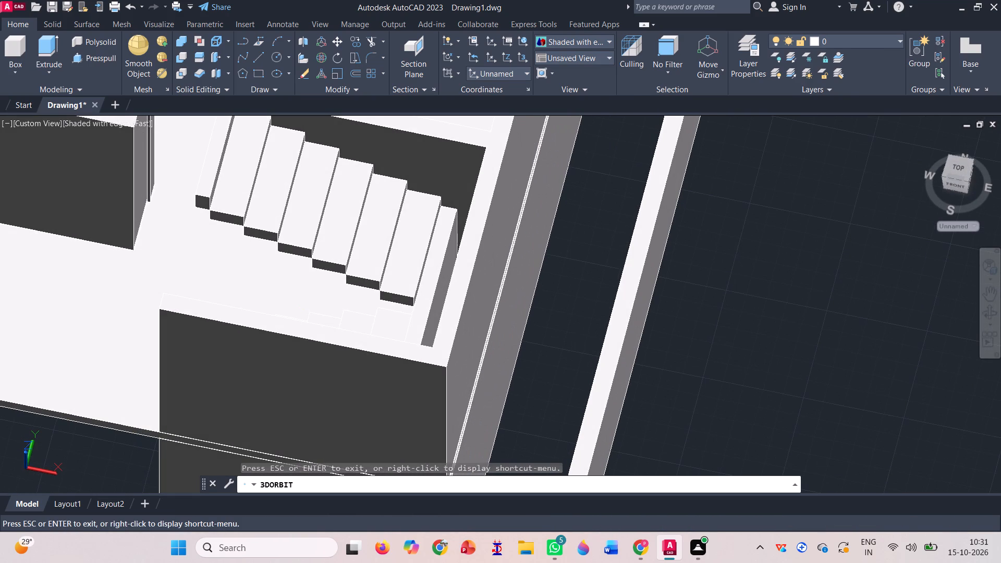
key("Escape")
key("Escape")
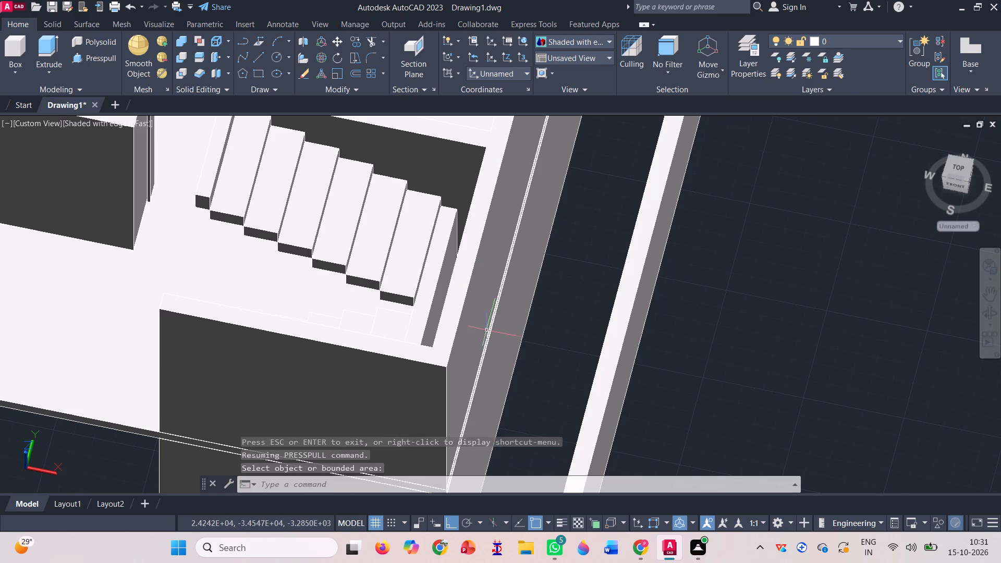
key("ctrl+z")
key("ctrl+z")
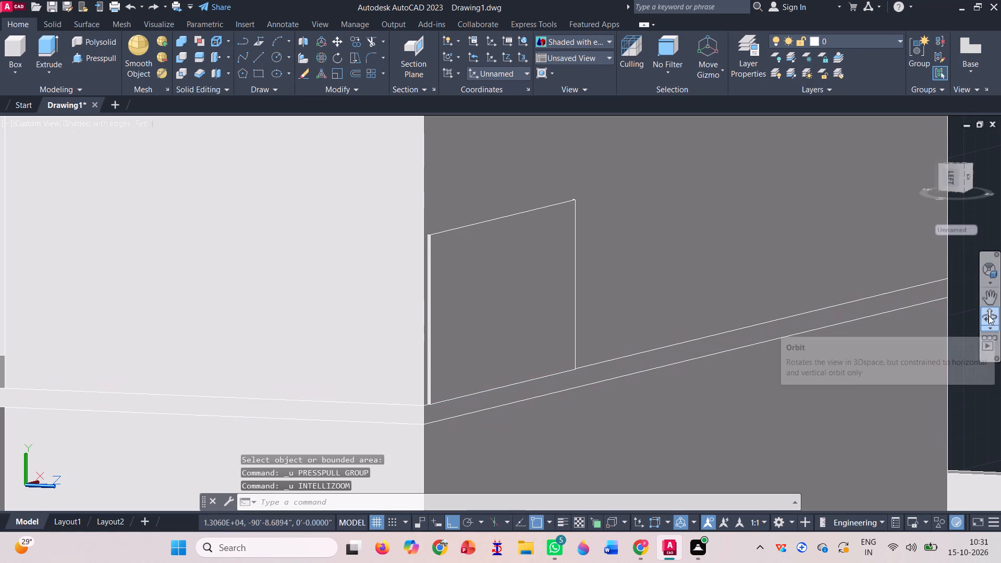
Presspull the upper staircase landing's protruding outer face inward, into the upper-floor east wall.
left_click(988, 313)
left_click_drag(659, 279, 684, 412)
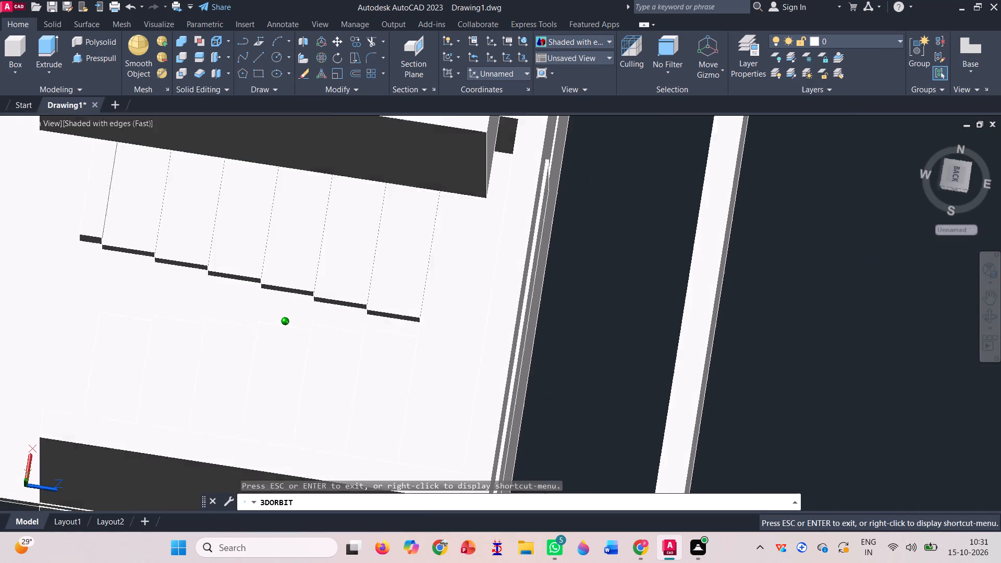
left_click_drag(684, 412, 669, 397)
scroll(387, 379, "up", 4)
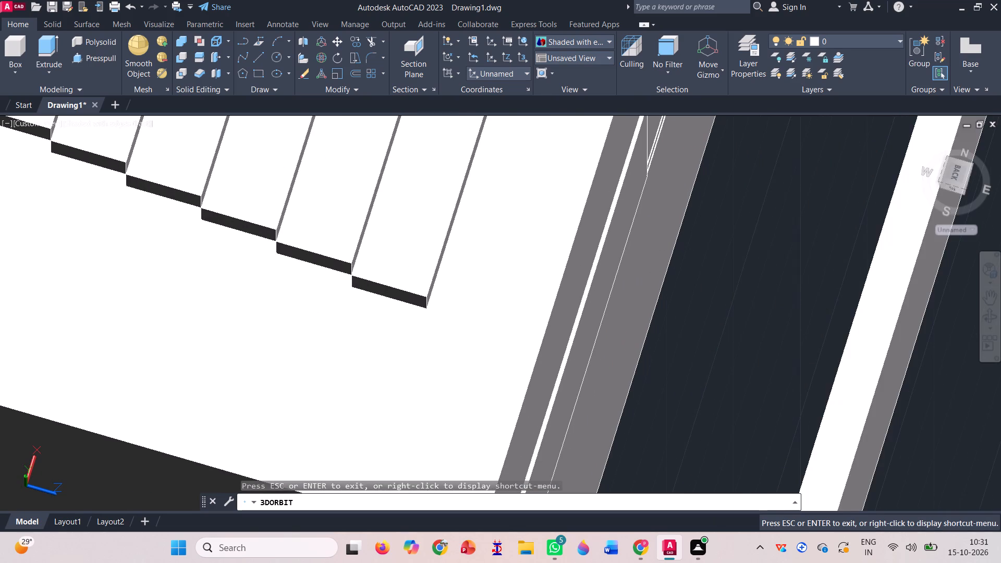
scroll(508, 278, "down", 9)
key("Escape")
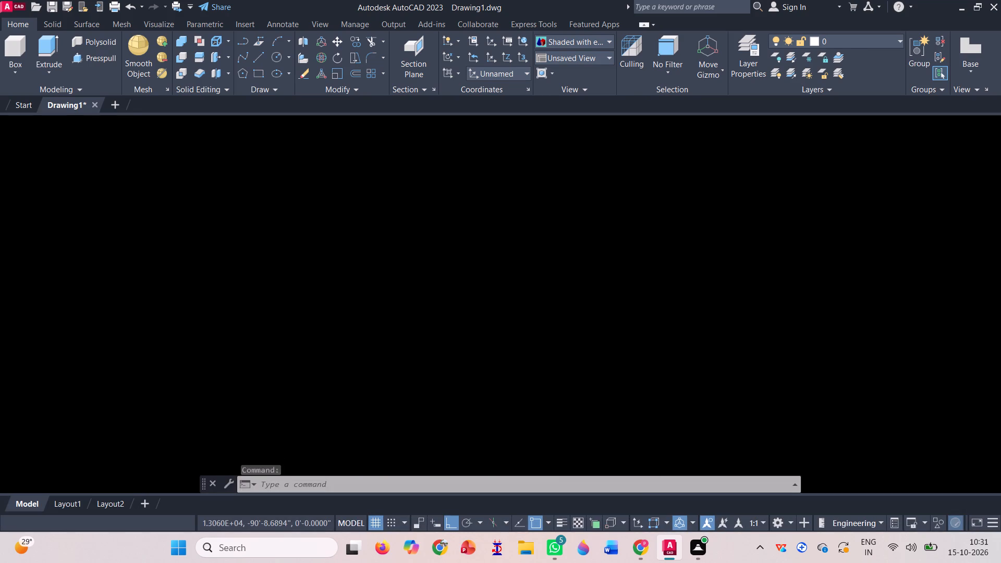
left_click(89, 58)
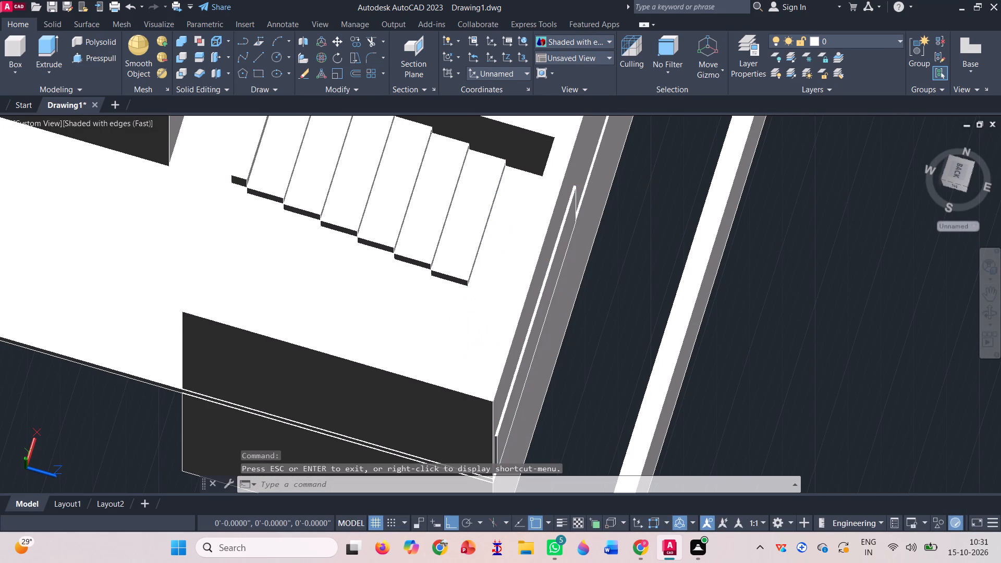
left_click(518, 384)
left_click(512, 382)
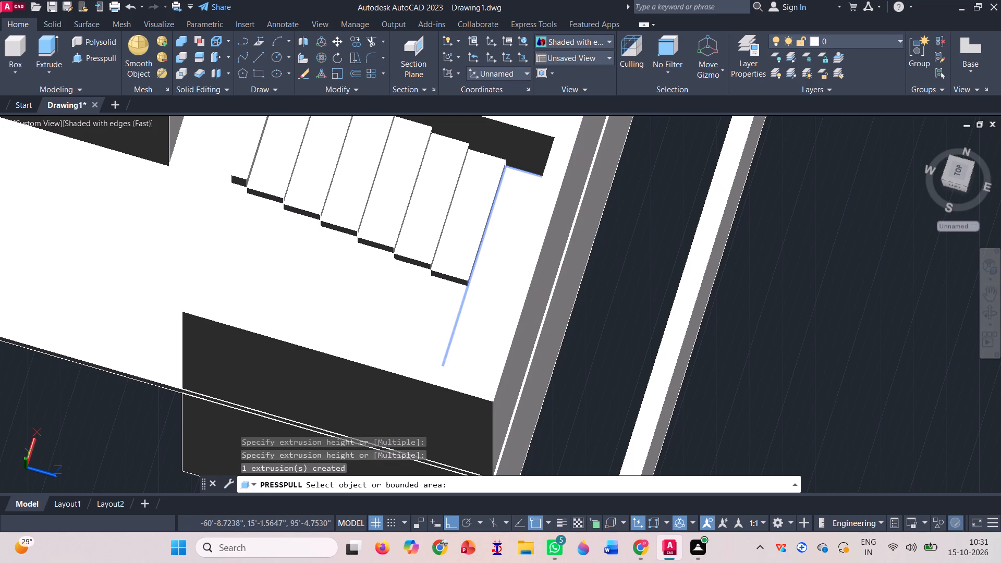
Examine the upper staircase, its landing and the surrounding walls from several angles, ending with the whole house.
left_click(986, 315)
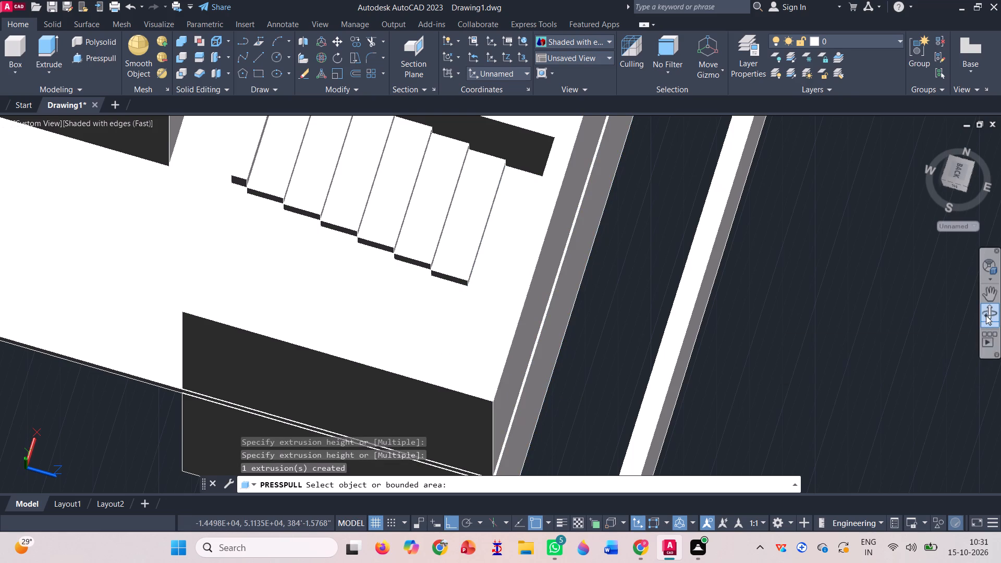
left_click_drag(764, 370, 819, 376)
scroll(390, 291, "up", 3)
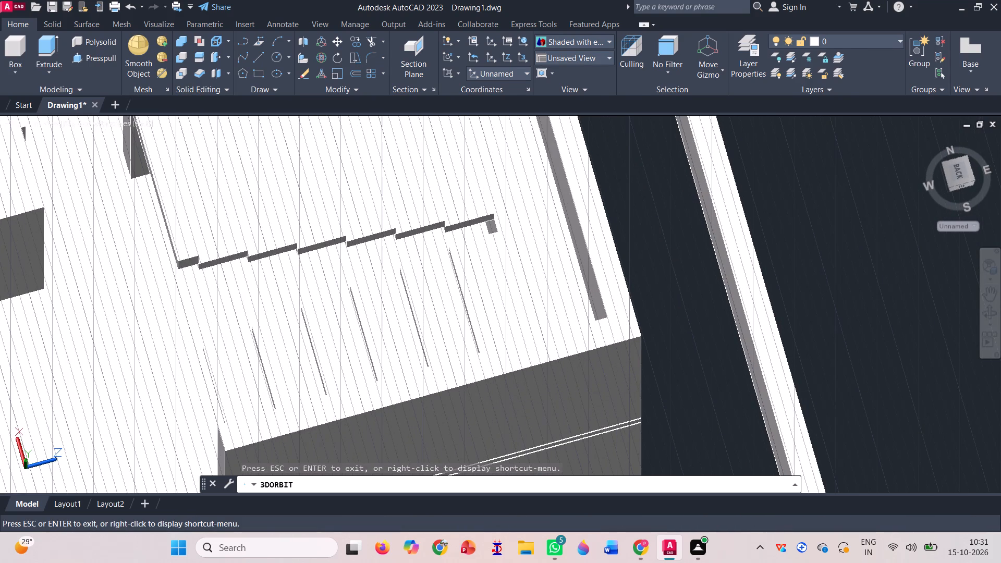
left_click_drag(681, 310, 787, 264)
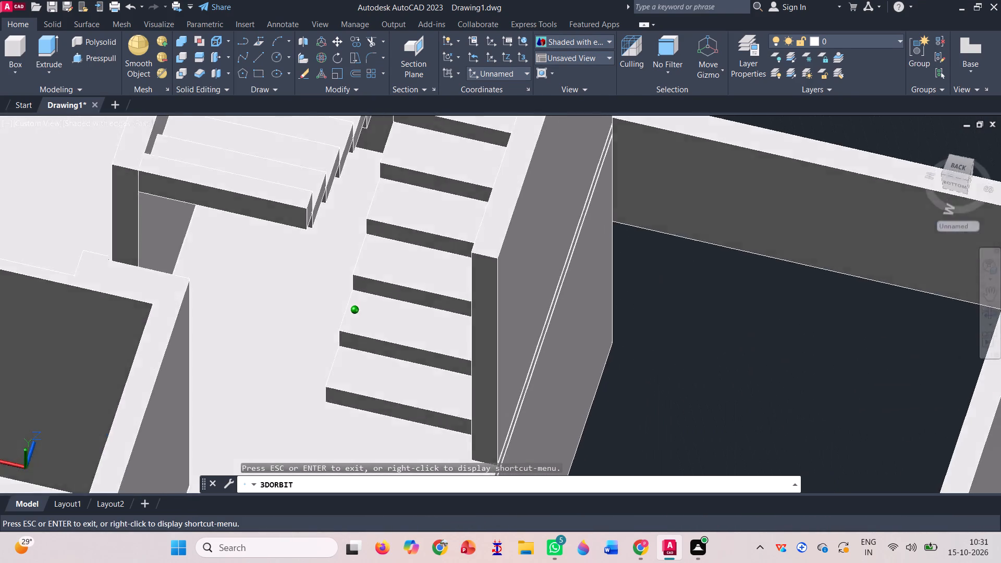
left_click_drag(787, 264, 876, 262)
left_click_drag(634, 284, 574, 291)
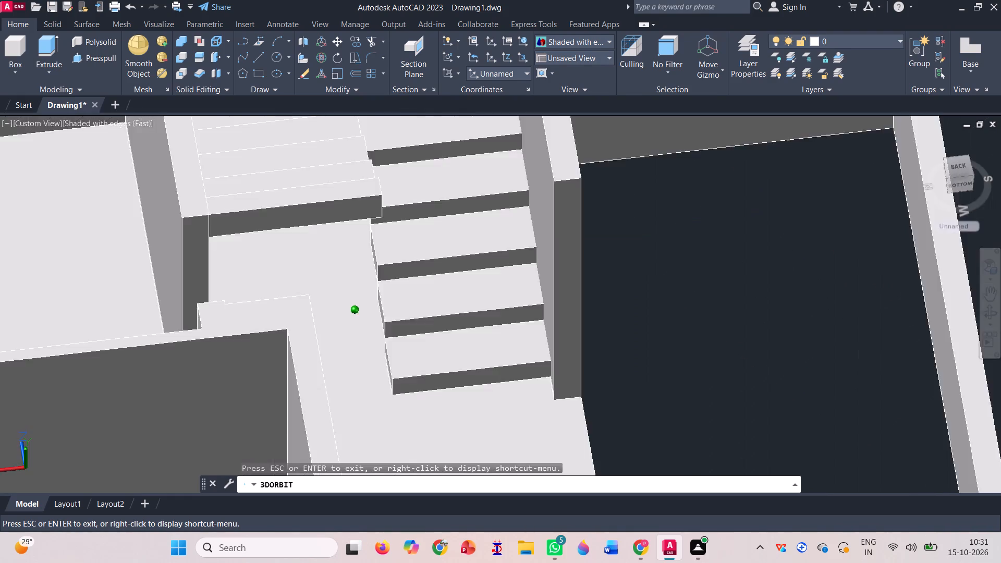
left_click_drag(574, 291, 565, 286)
left_click_drag(609, 369, 605, 330)
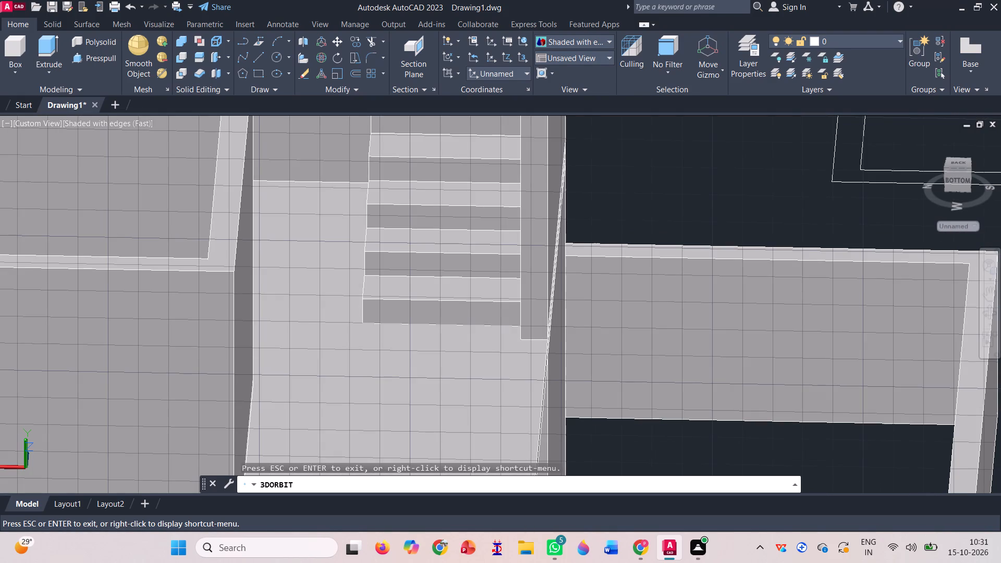
left_click_drag(603, 352, 642, 436)
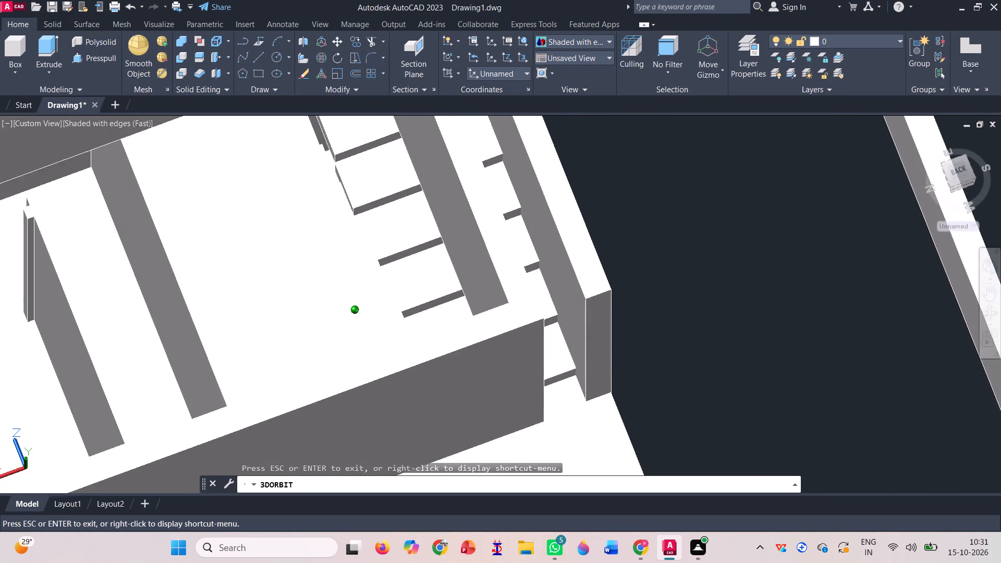
left_click_drag(642, 436, 619, 376)
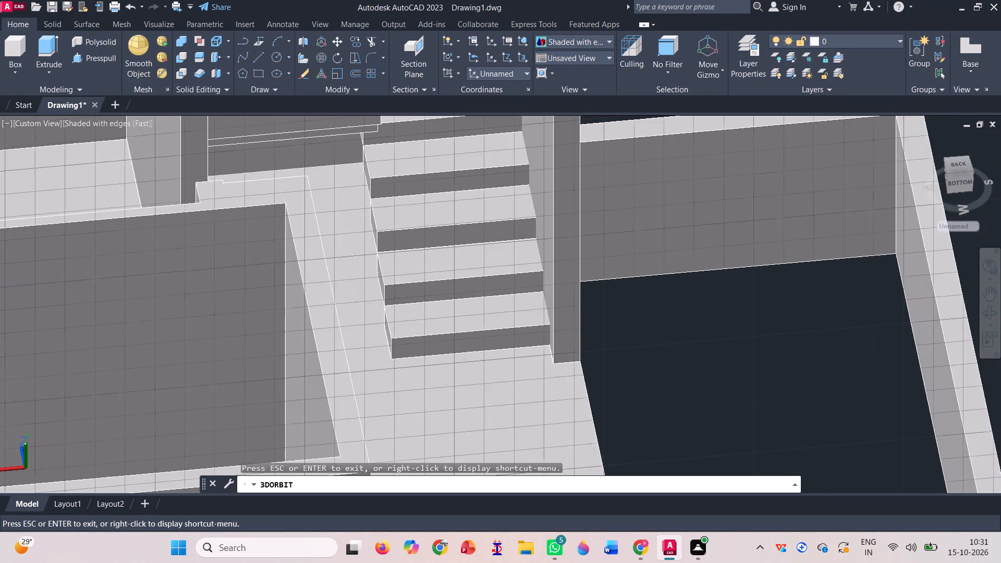
scroll(454, 395, "down", 9)
scroll(407, 188, "up", 3)
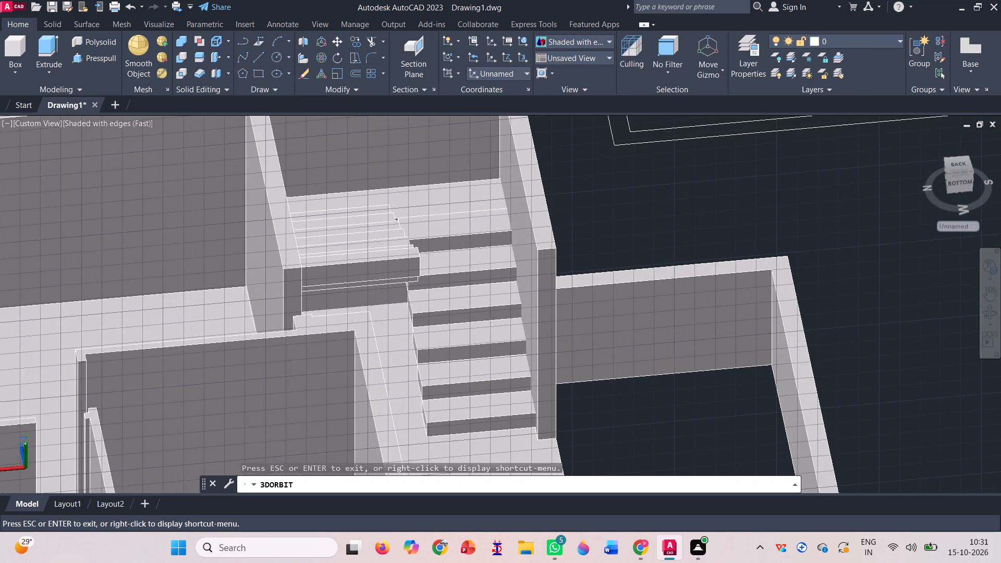
key("Escape")
scroll(525, 232, "down", 3)
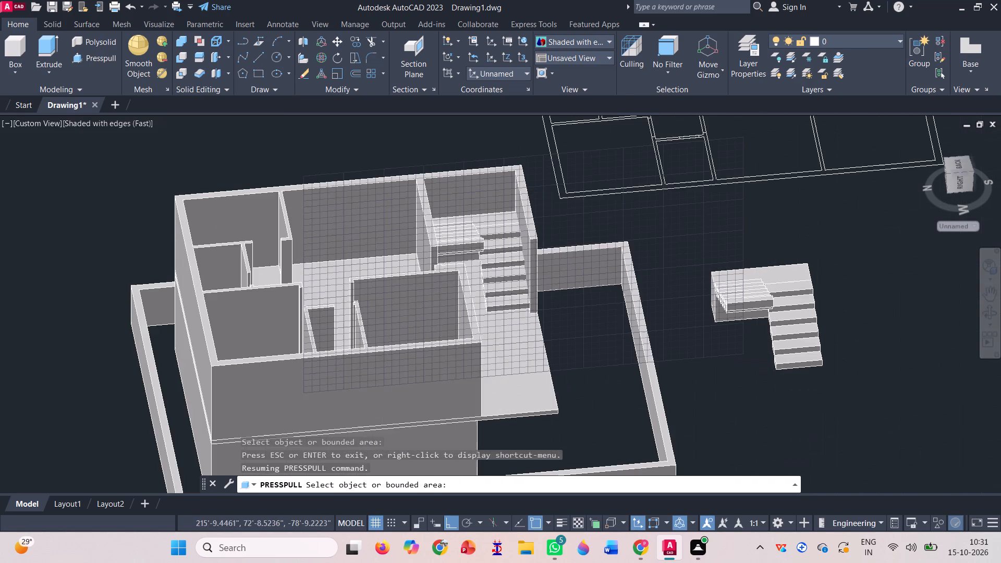
scroll(571, 277, "down", 2)
scroll(672, 290, "up", 2)
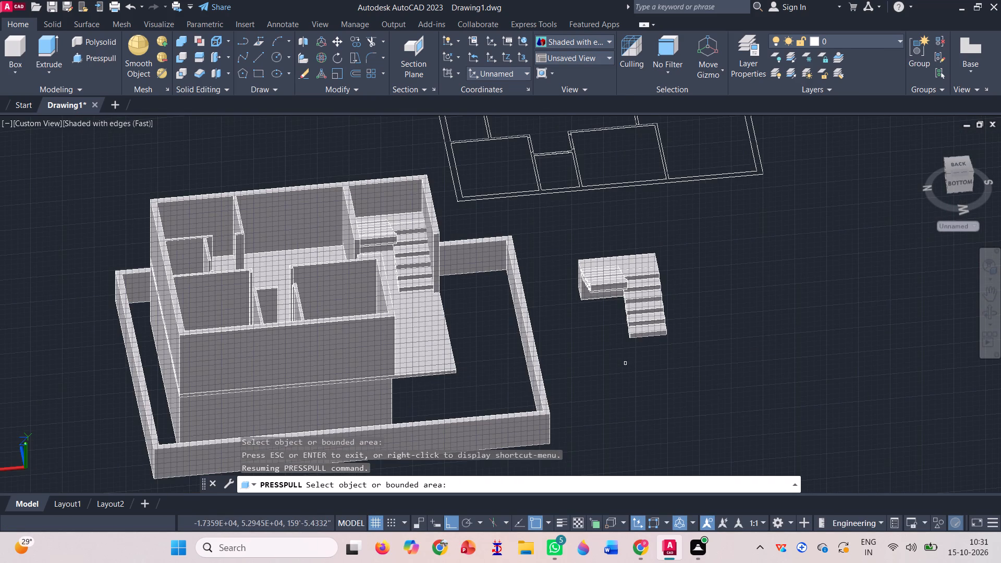
key("Escape")
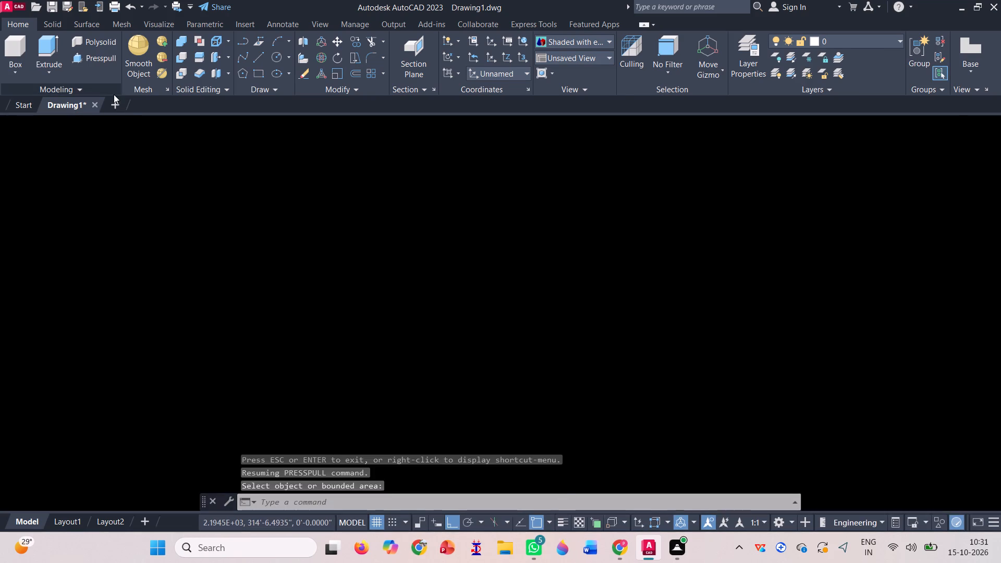
Switch the model to the SW Isometric view.
left_click(33, 121)
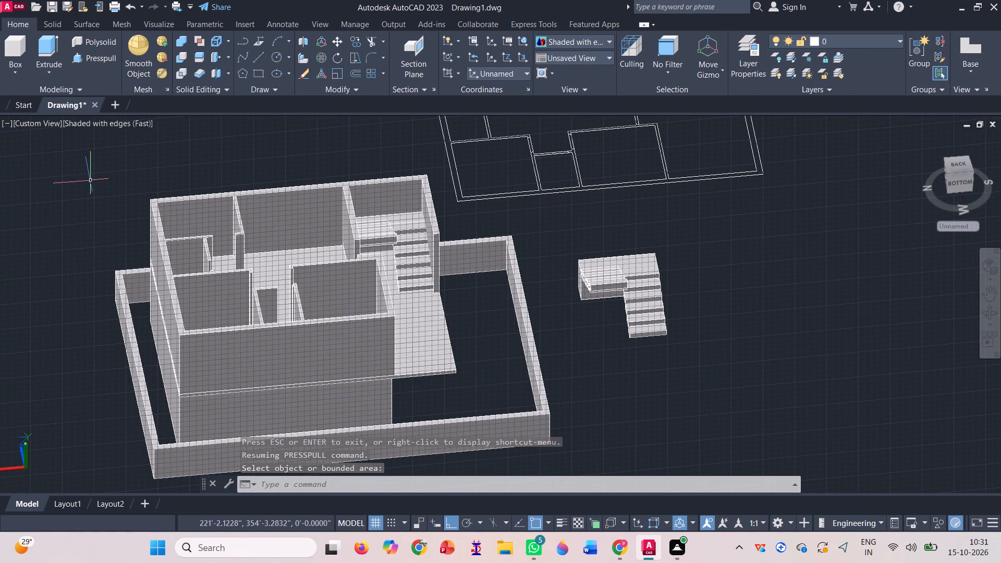
left_click(33, 127)
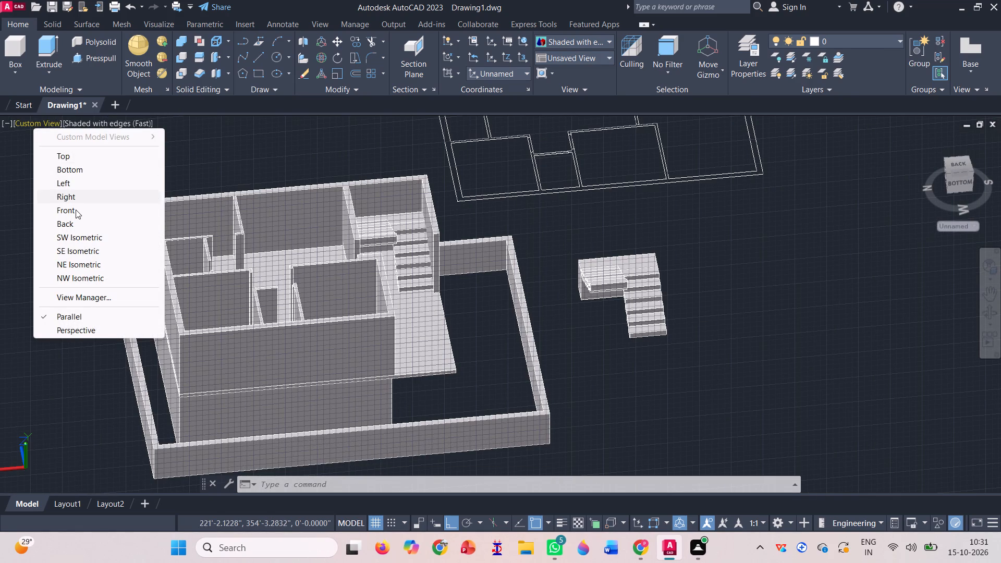
left_click(81, 238)
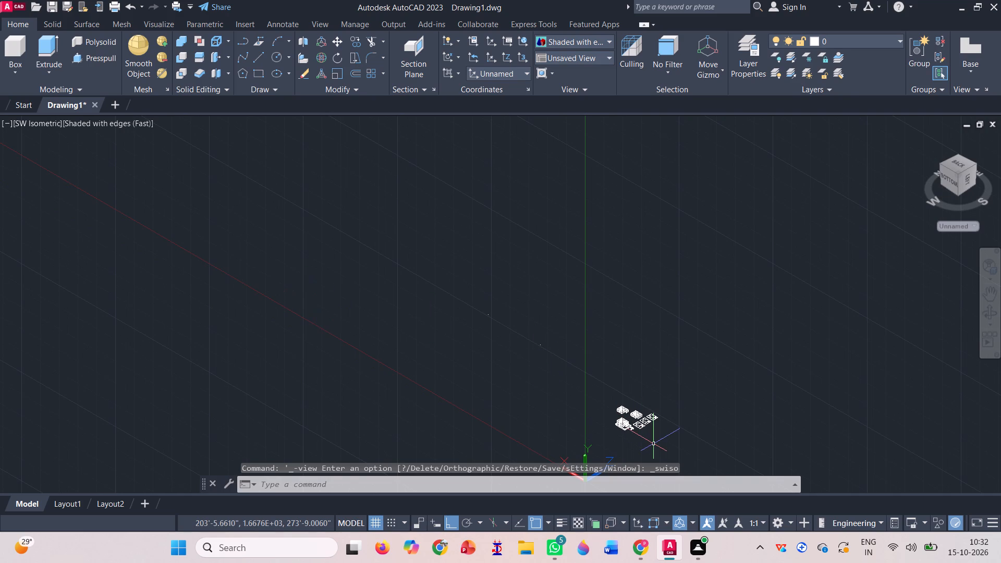
Realign the UCS so its Z axis points vertically up and its X axis points east.
scroll(654, 443, "up", 2)
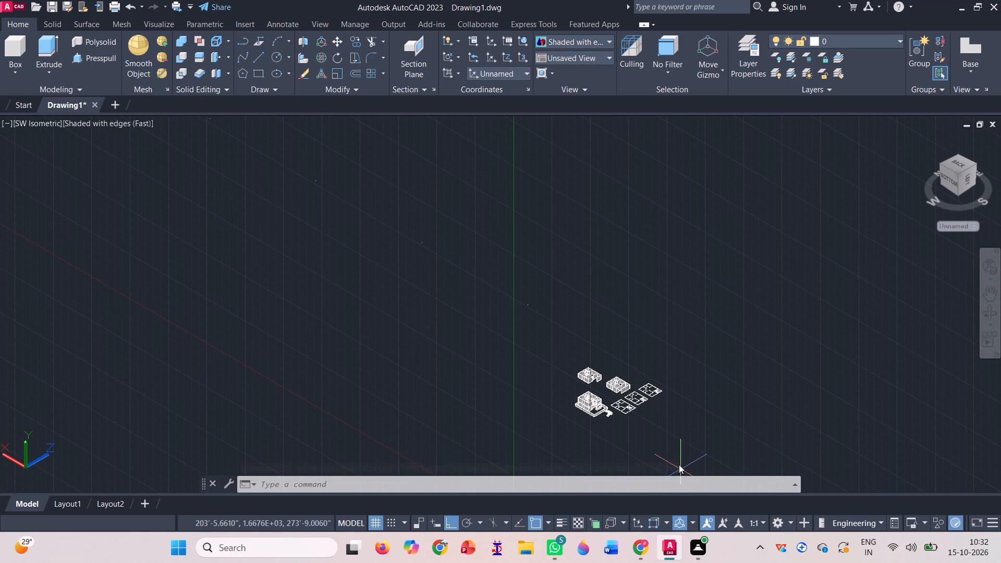
scroll(679, 464, "up", 2)
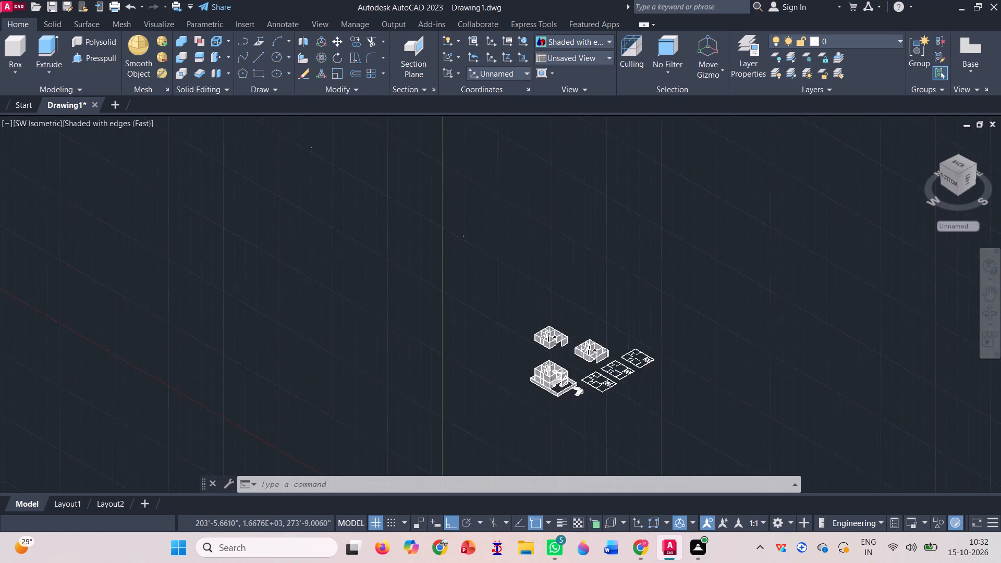
scroll(465, 265, "down", 3)
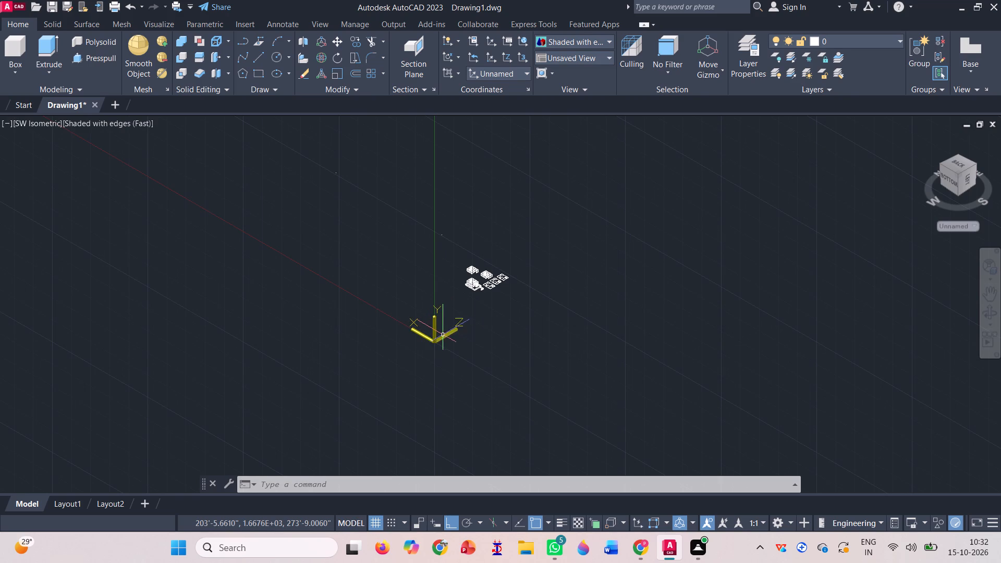
left_click(436, 328)
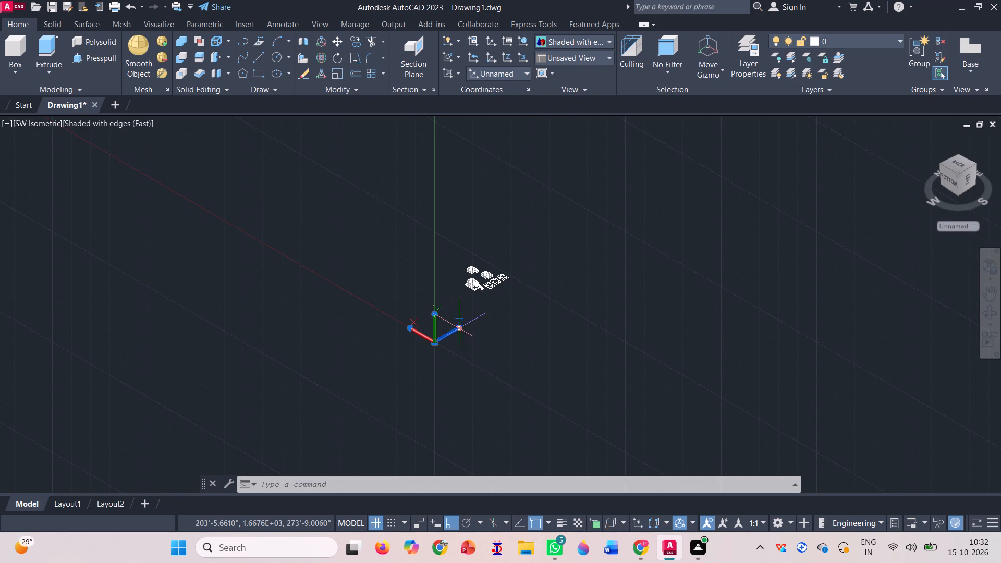
left_click(460, 327)
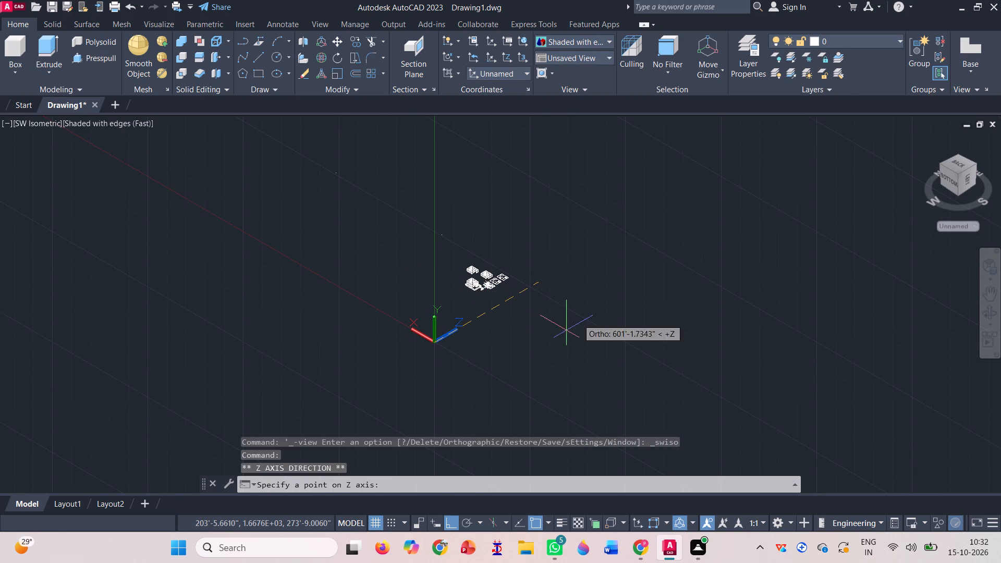
left_click(405, 246)
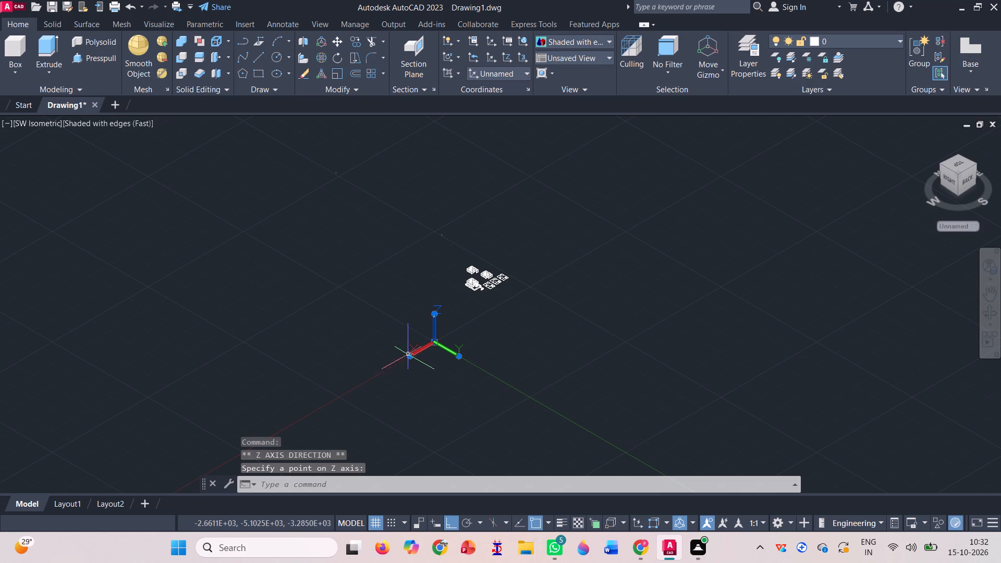
left_click(411, 356)
left_click(563, 276)
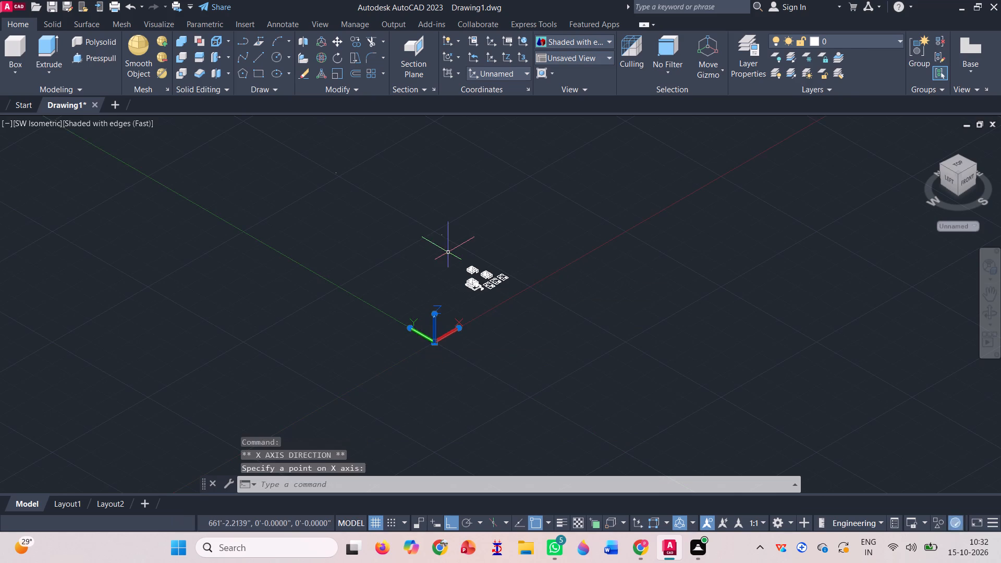
Examine the house with its two staircases, the spare wall copies and the floor plans in the isometric view.
scroll(448, 250, "up", 3)
scroll(532, 284, "up", 3)
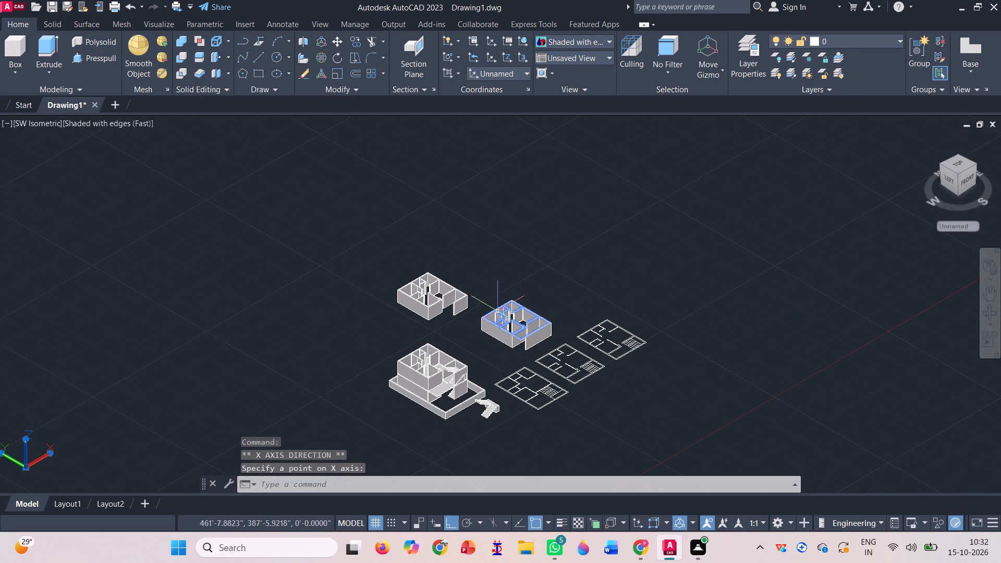
scroll(496, 309, "down", 1)
scroll(539, 401, "up", 2)
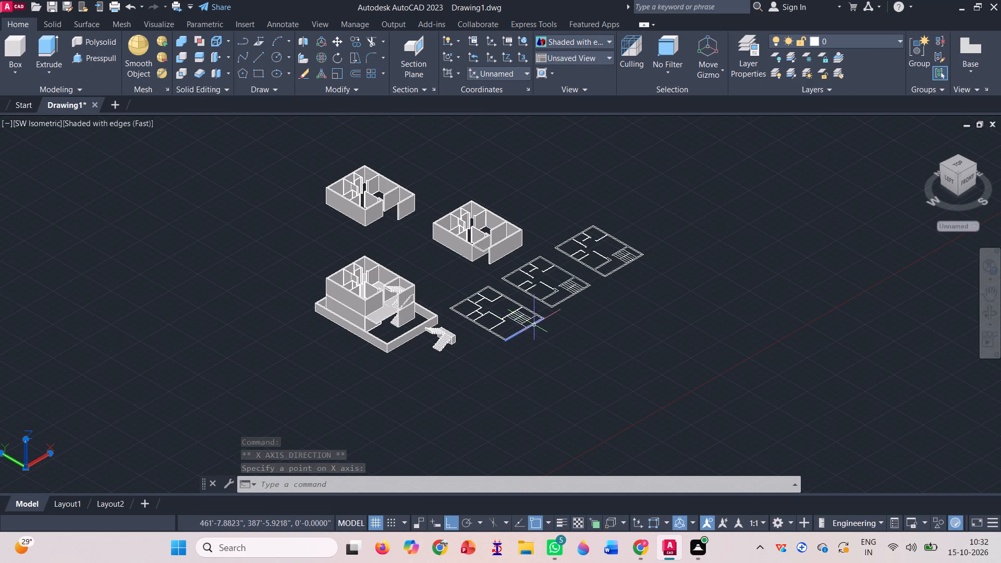
scroll(408, 300, "up", 5)
scroll(446, 303, "down", 4)
scroll(475, 310, "up", 3)
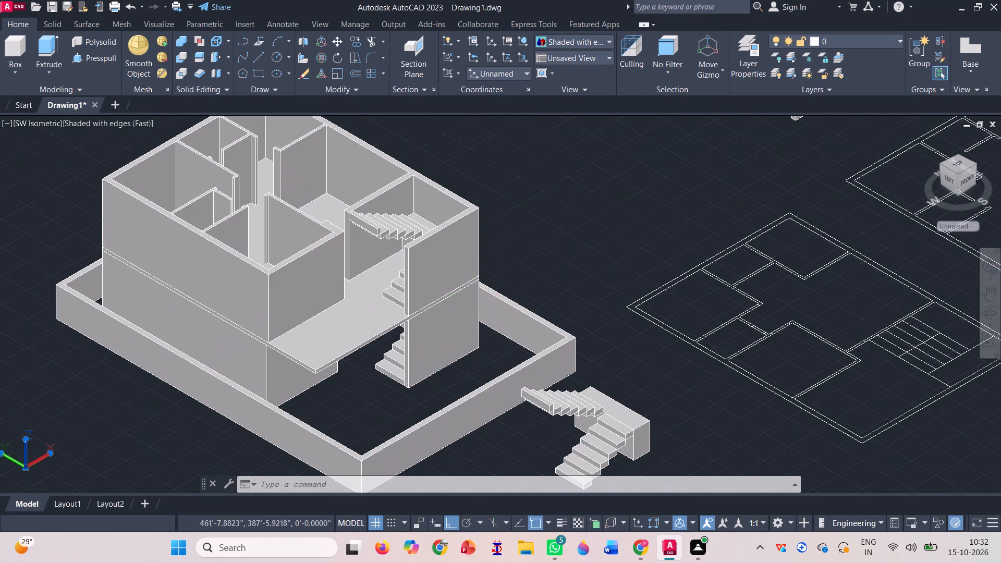
scroll(449, 263, "up", 3)
scroll(449, 269, "down", 4)
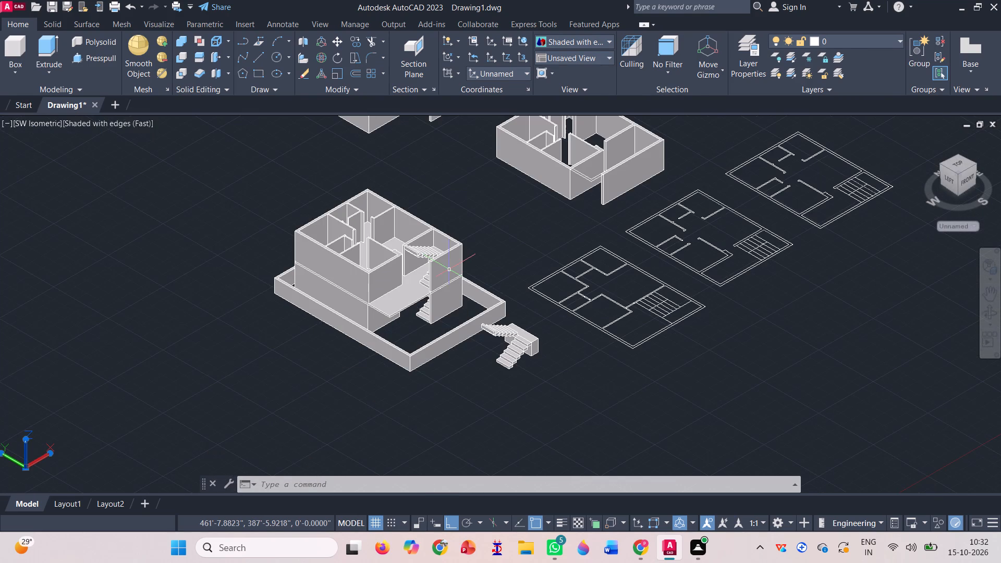
scroll(462, 299, "down", 1)
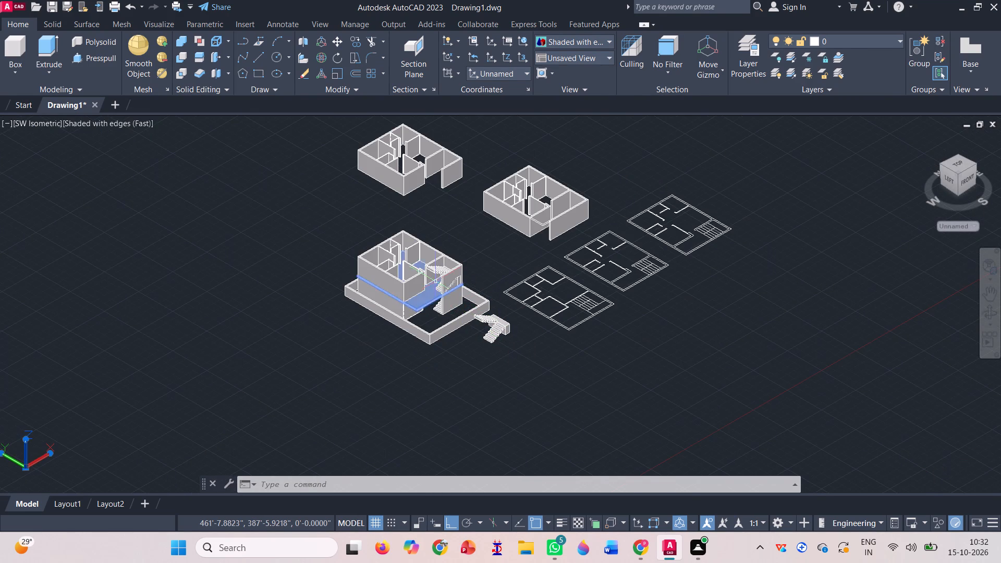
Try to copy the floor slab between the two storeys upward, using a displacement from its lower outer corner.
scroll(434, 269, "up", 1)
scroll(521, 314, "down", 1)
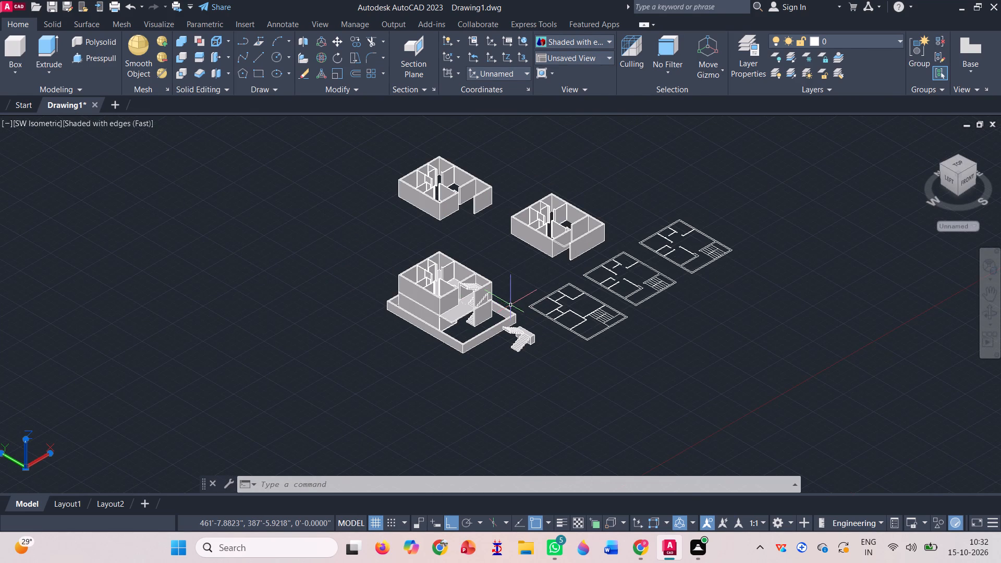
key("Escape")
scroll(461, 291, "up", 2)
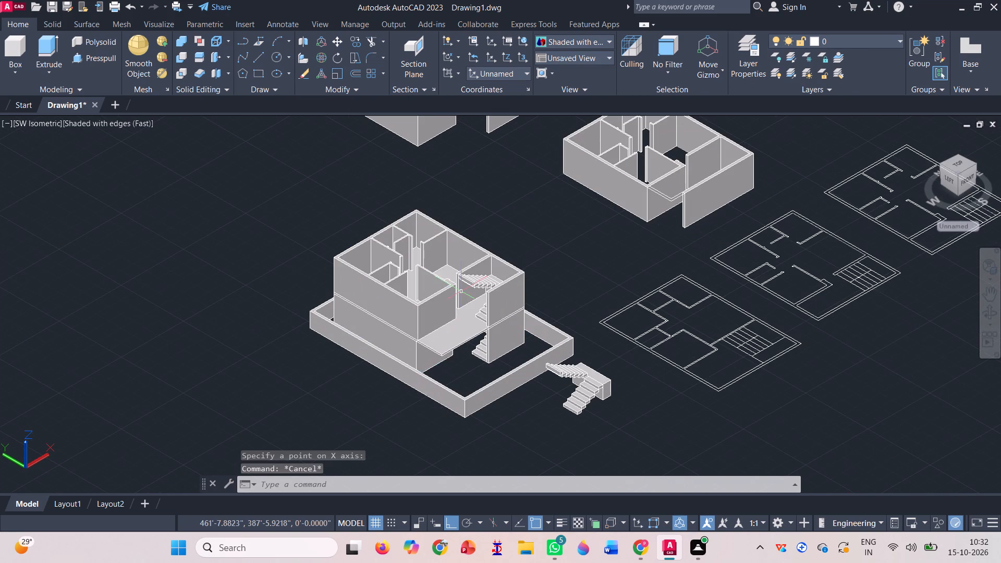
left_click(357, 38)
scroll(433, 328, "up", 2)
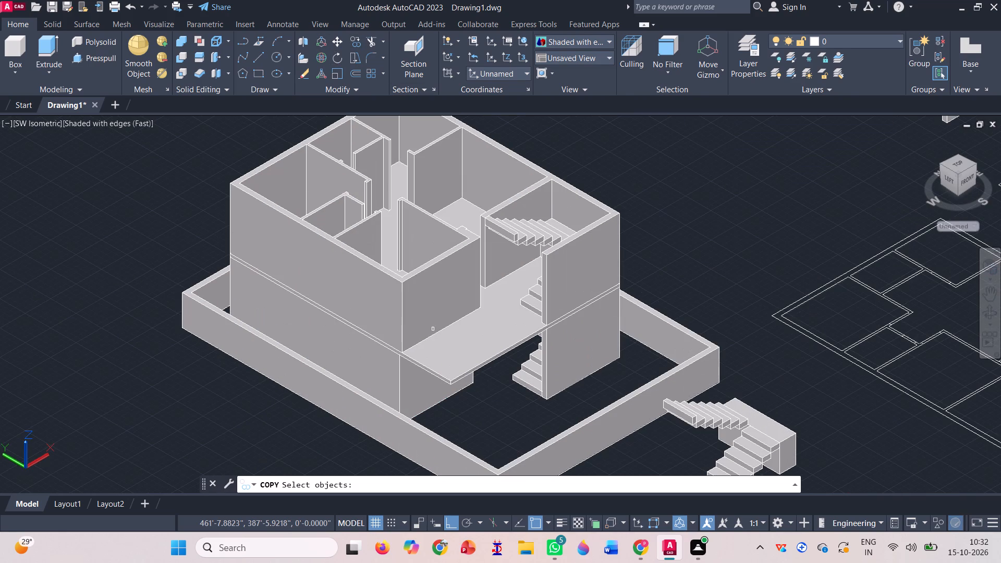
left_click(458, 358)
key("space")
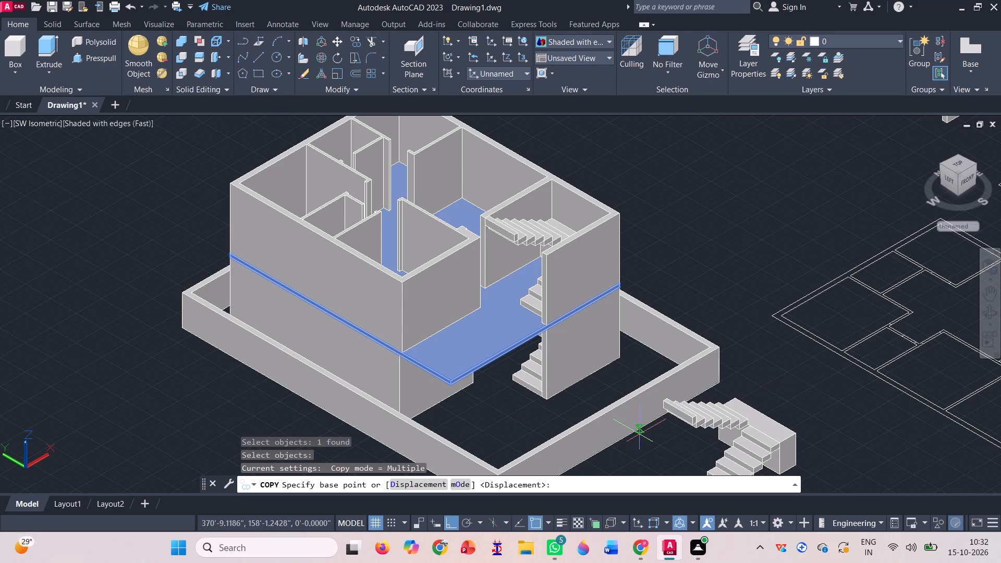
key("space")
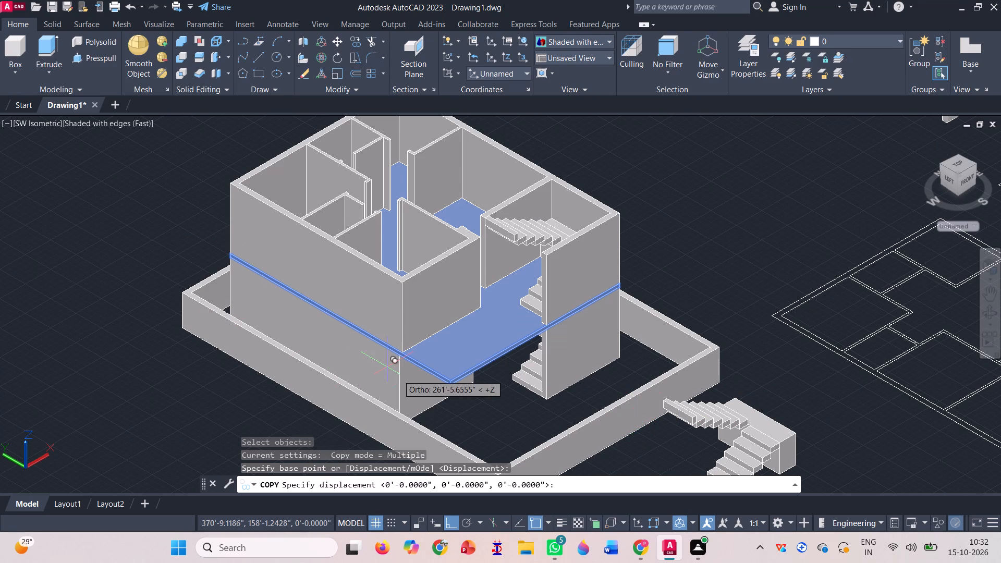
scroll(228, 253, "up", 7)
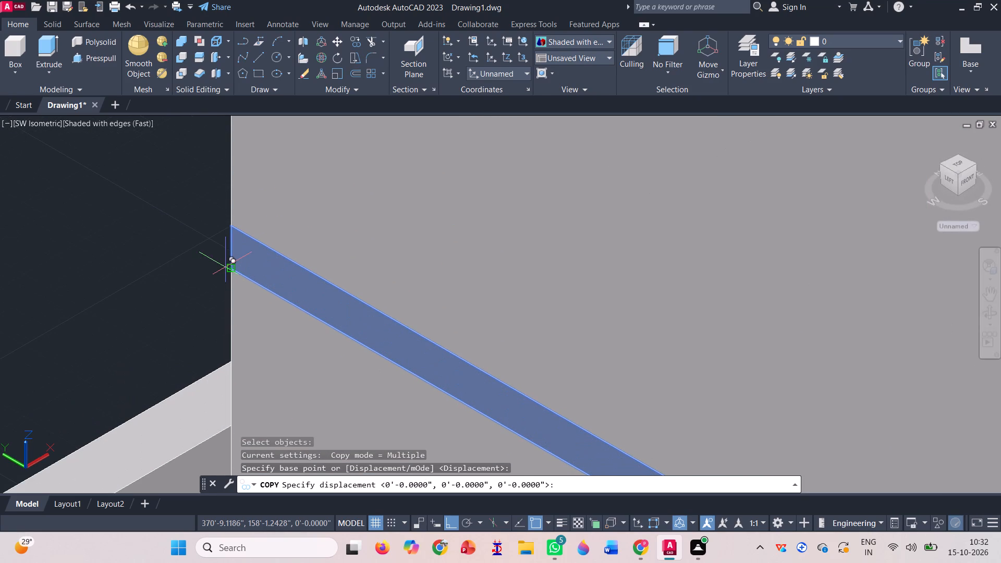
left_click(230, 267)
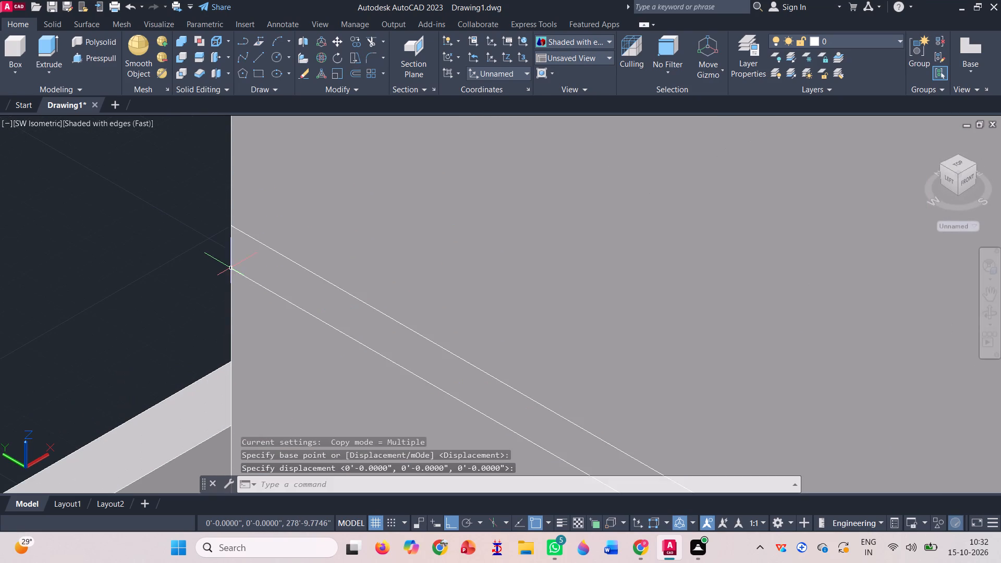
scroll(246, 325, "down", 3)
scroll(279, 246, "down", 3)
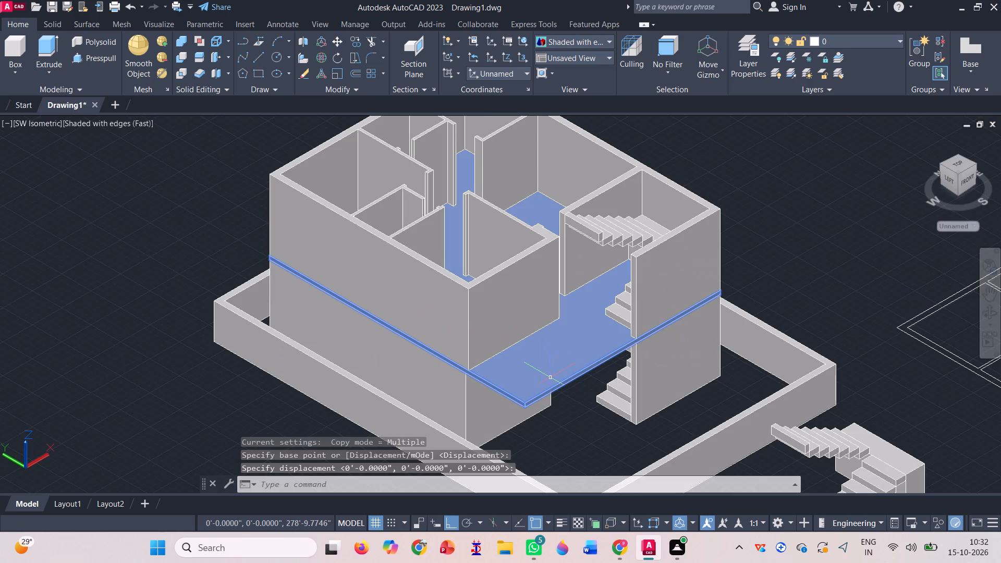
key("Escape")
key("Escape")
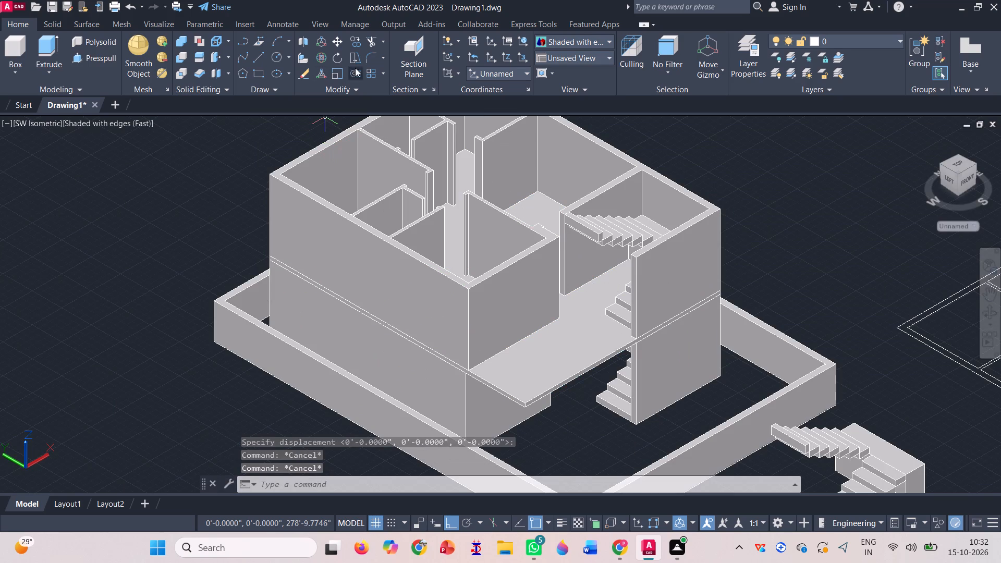
Copy the floor slab between the storeys from its lower outer corner to the matching top corner of the upper walls.
type("co")
key("space")
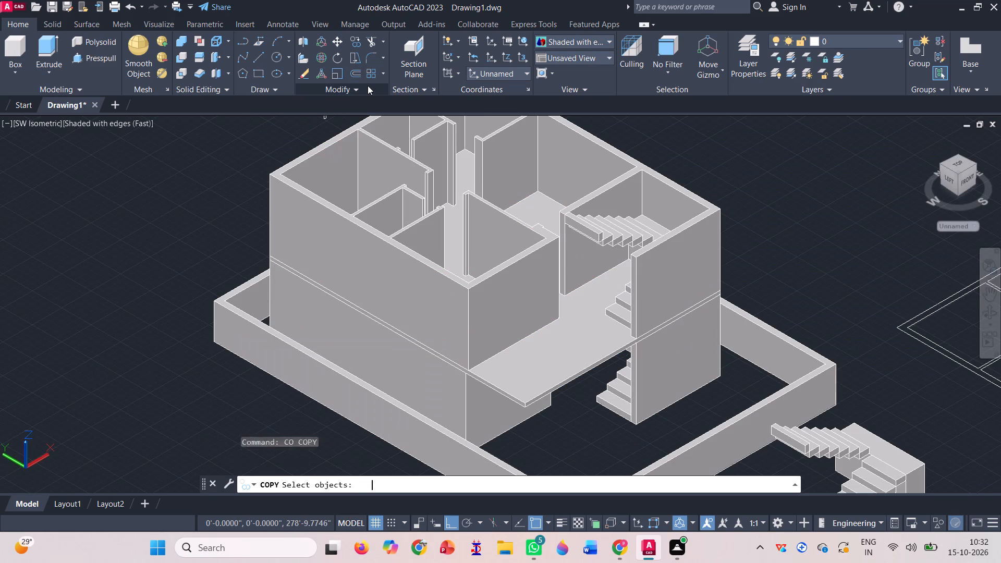
left_click(563, 338)
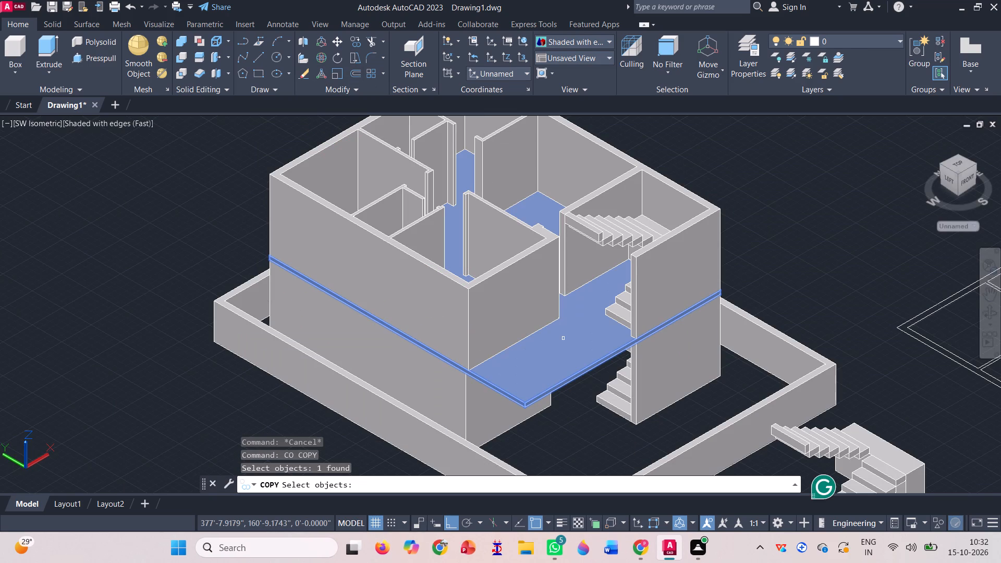
scroll(268, 254, "up", 5)
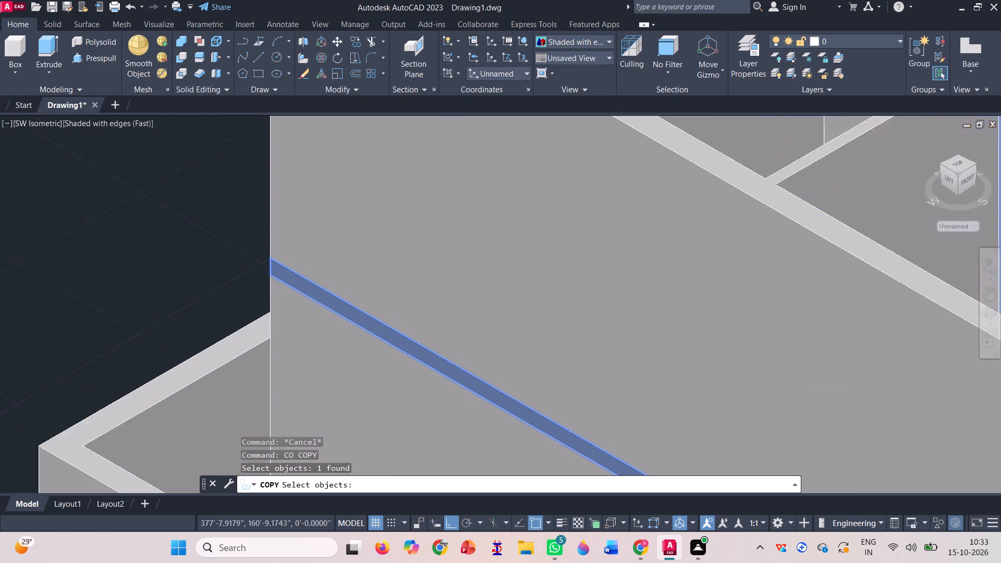
scroll(274, 256, "up", 1)
key("space")
scroll(270, 296, "up", 3)
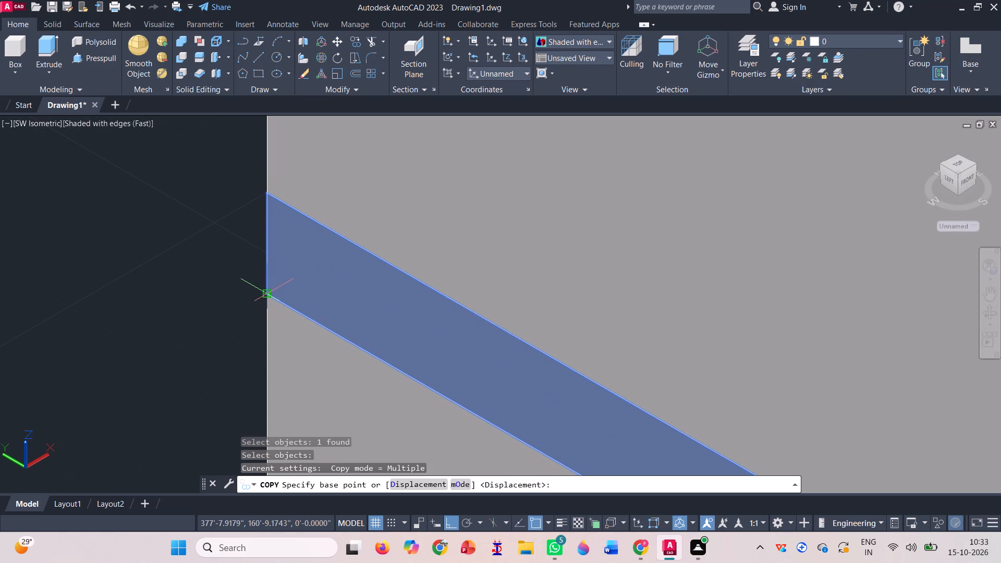
left_click(270, 296)
scroll(263, 296, "down", 6)
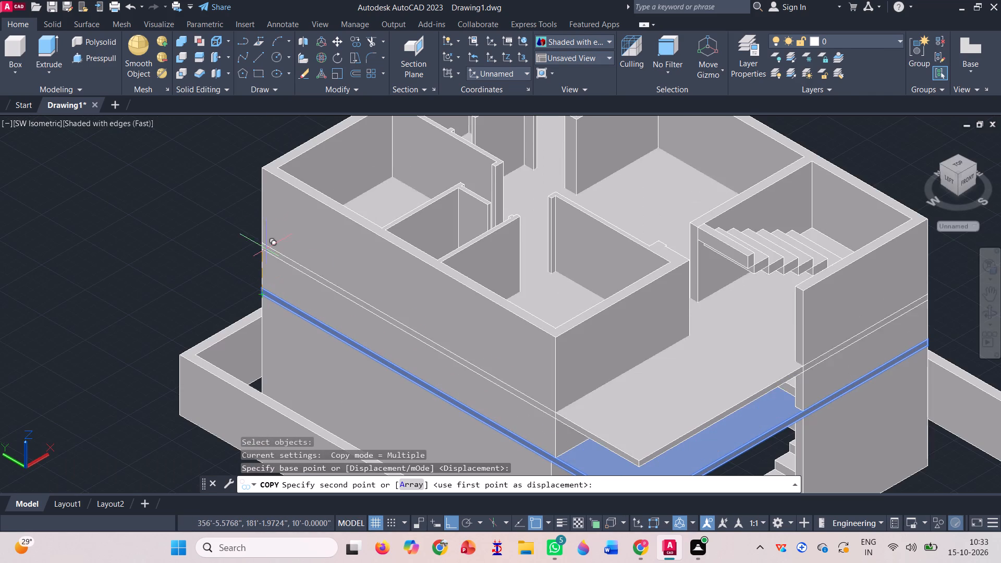
scroll(238, 164, "up", 3)
scroll(331, 189, "up", 2)
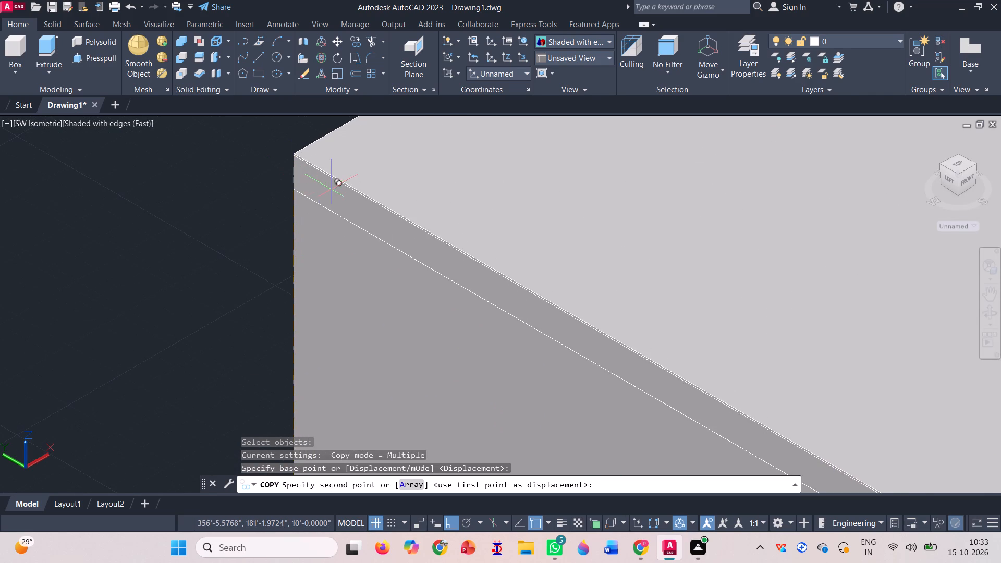
left_click(296, 153)
scroll(275, 224, "down", 3)
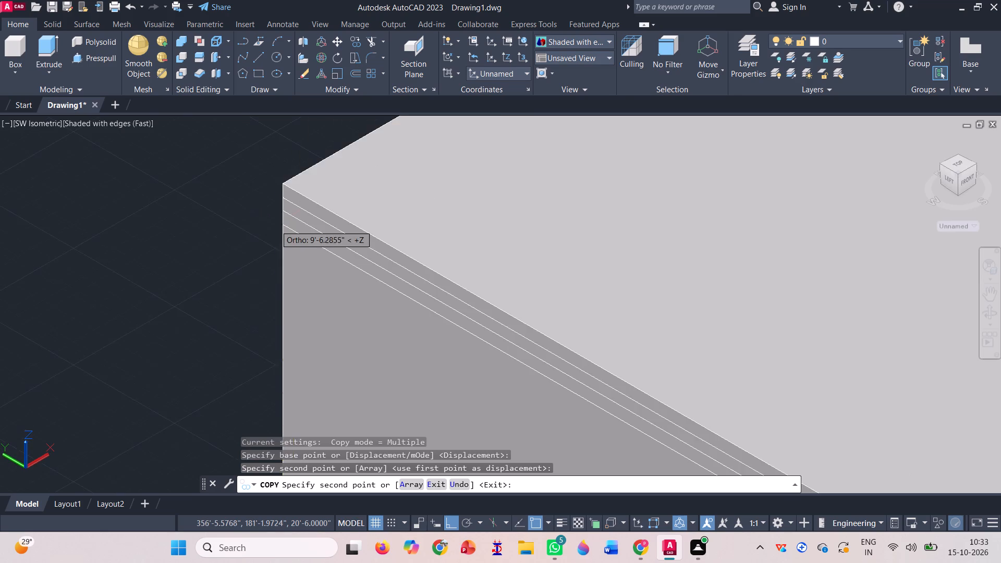
scroll(275, 224, "down", 2)
scroll(464, 248, "down", 1)
key("Escape")
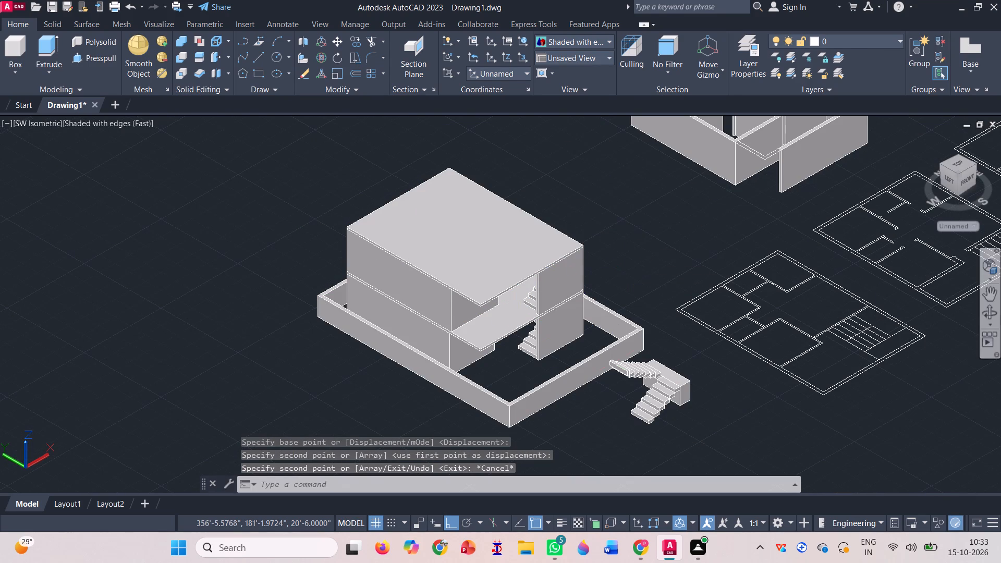
Examine the house from several angles, checking the new top slab against the upper walls and staircase.
left_click(988, 305)
left_click_drag(775, 422, 799, 417)
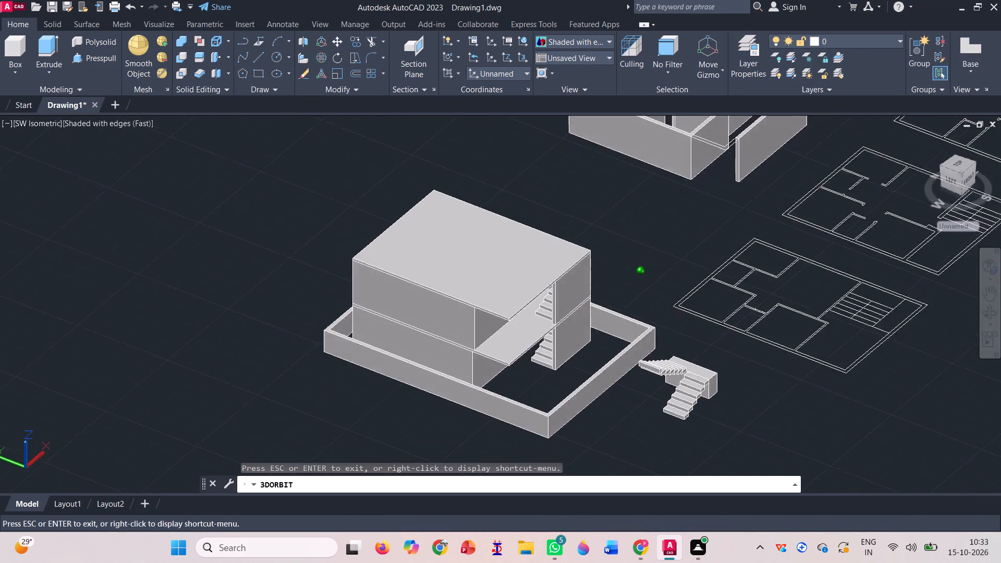
left_click_drag(799, 417, 805, 391)
scroll(597, 271, "up", 3)
scroll(540, 282, "up", 2)
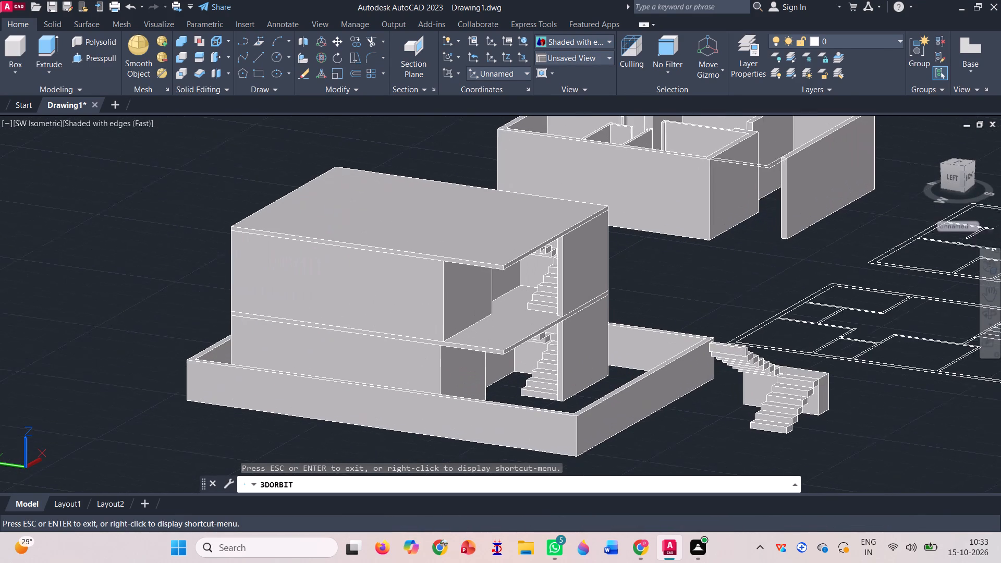
scroll(540, 282, "up", 1)
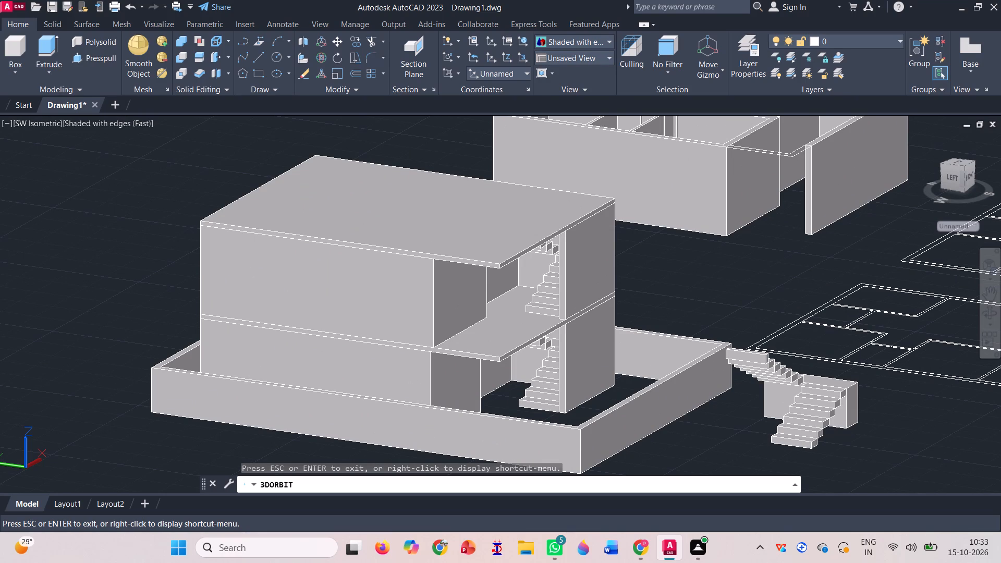
scroll(535, 308, "up", 3)
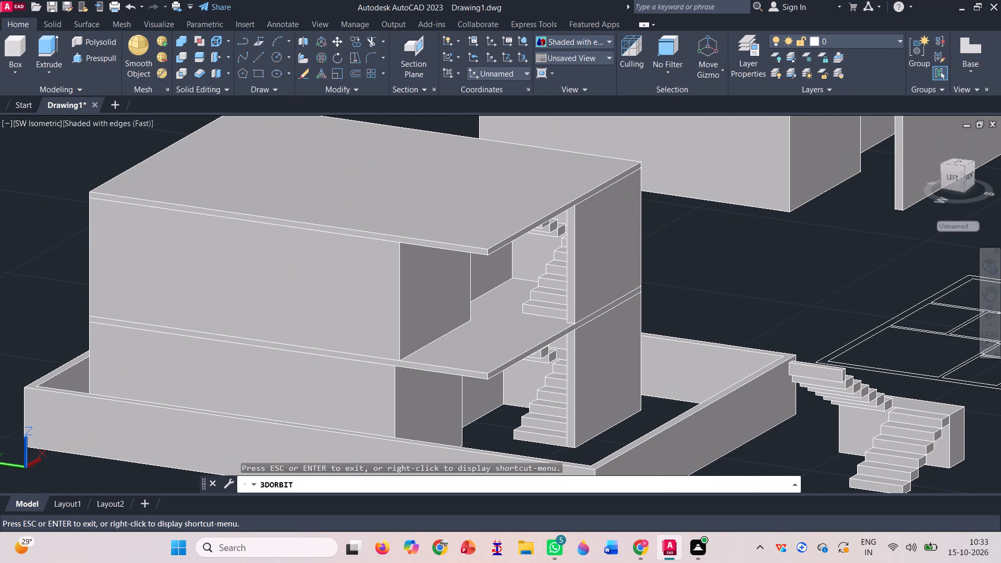
left_click_drag(501, 390, 522, 350)
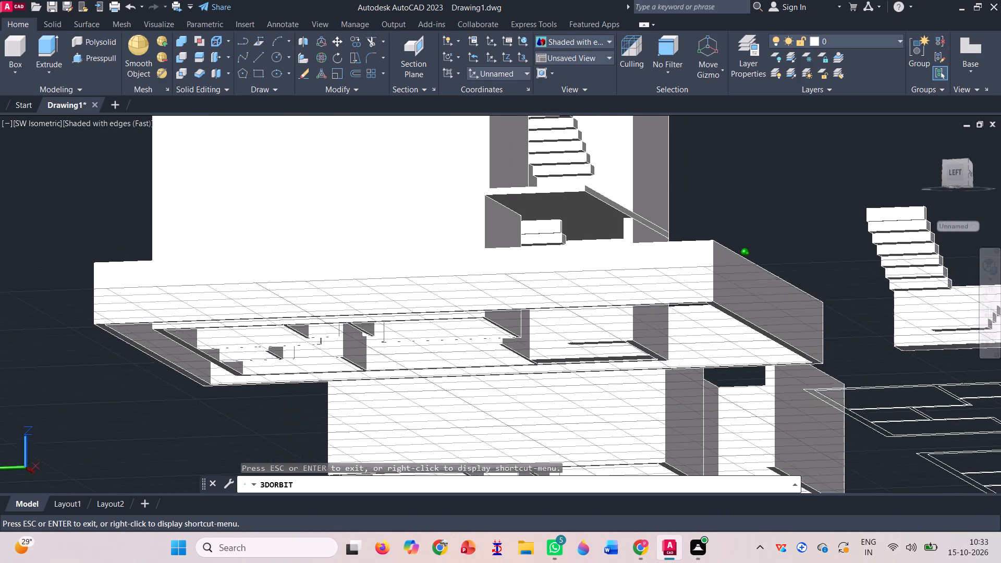
left_click_drag(522, 350, 516, 362)
scroll(545, 295, "up", 3)
left_click_drag(541, 288, 541, 334)
left_click_drag(558, 427, 557, 411)
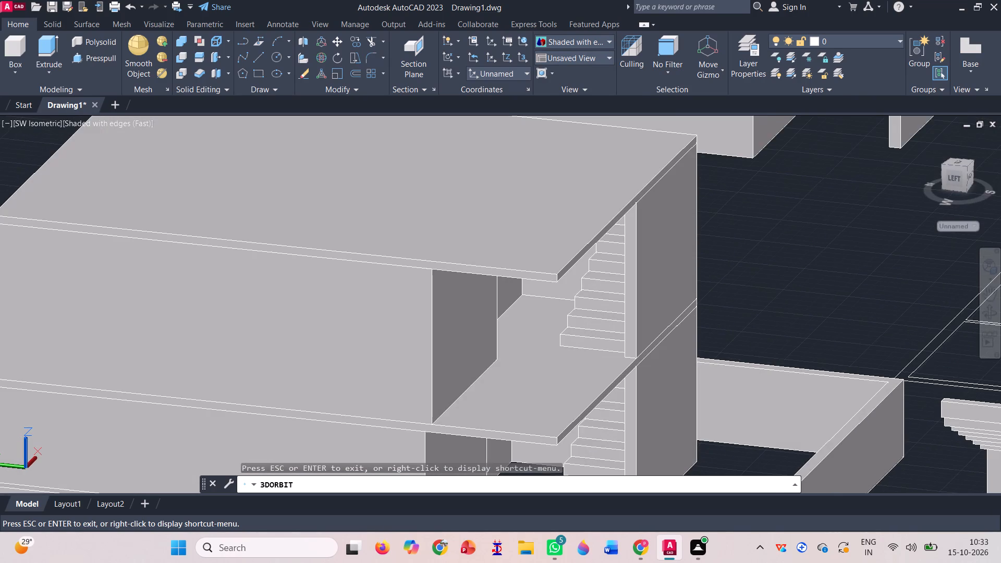
scroll(528, 296, "up", 4)
key("Escape")
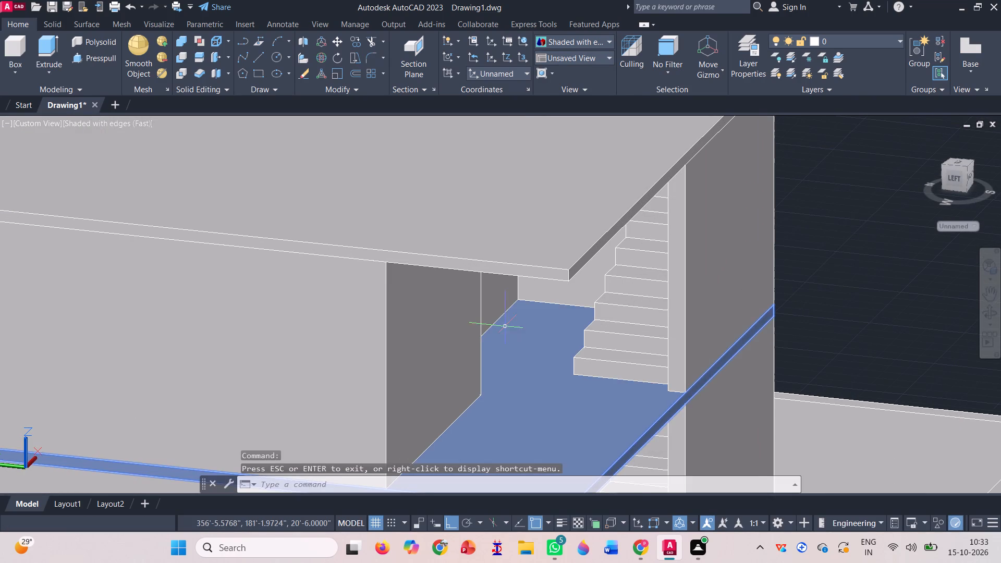
Move the spare wall block nearest the house from its bottom outer corner onto the matching top corner of the new slab.
scroll(505, 325, "down", 2)
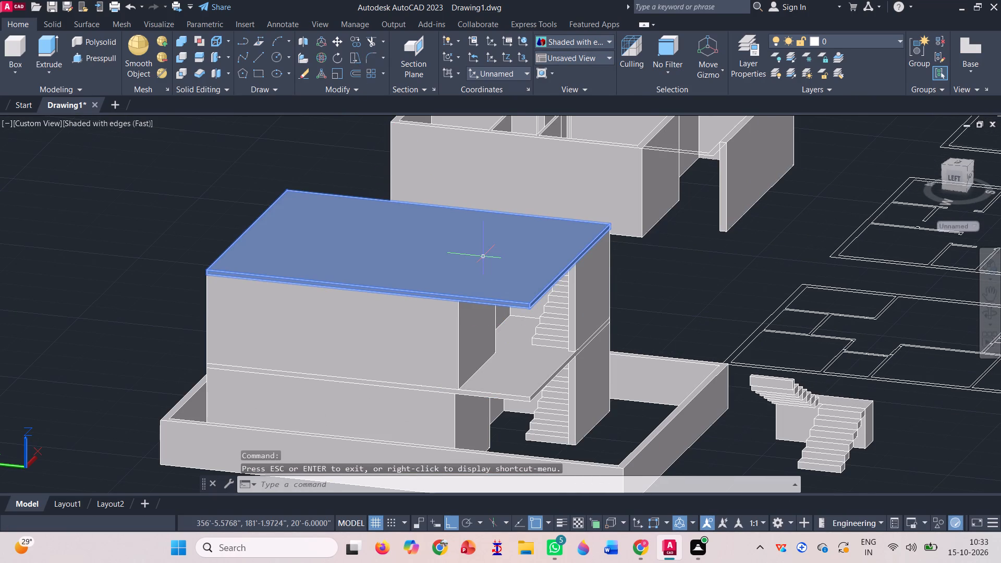
scroll(456, 286, "down", 1)
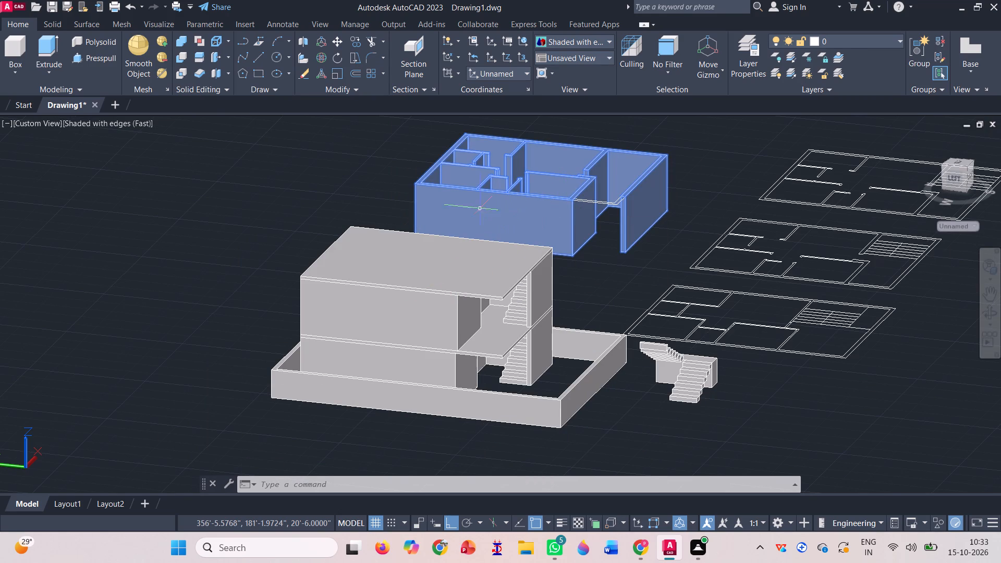
left_click(337, 38)
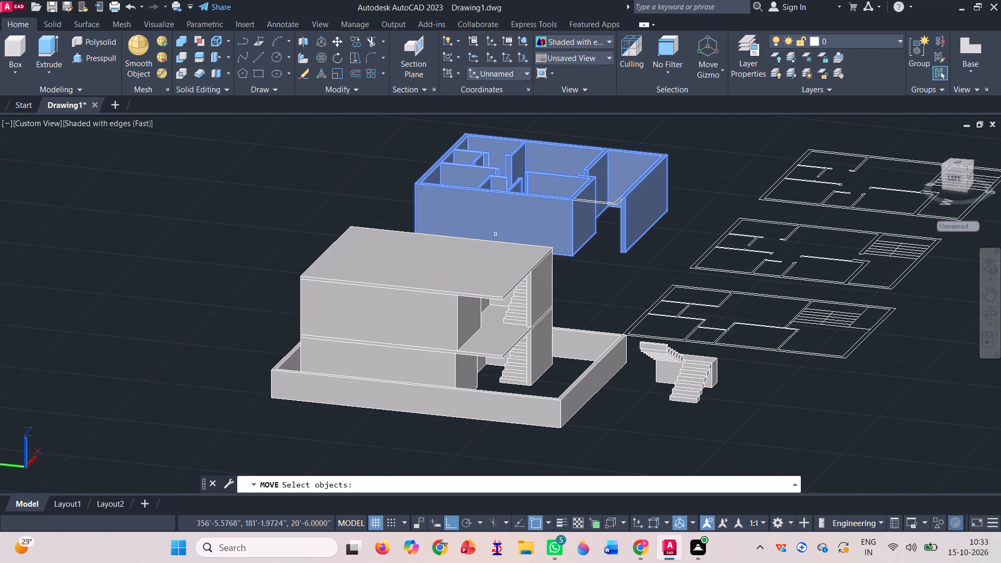
left_click(495, 234)
key("space")
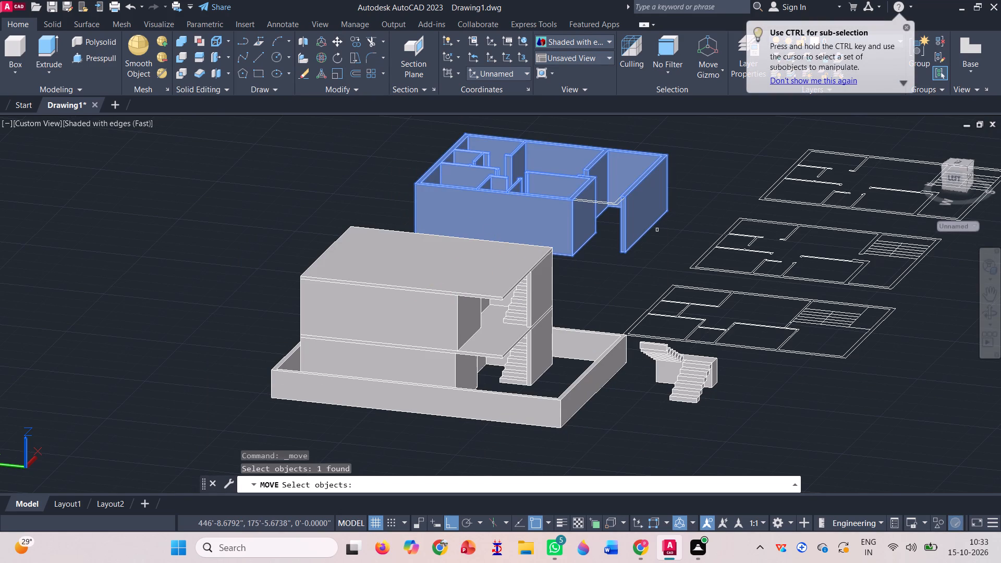
scroll(684, 205, "up", 3)
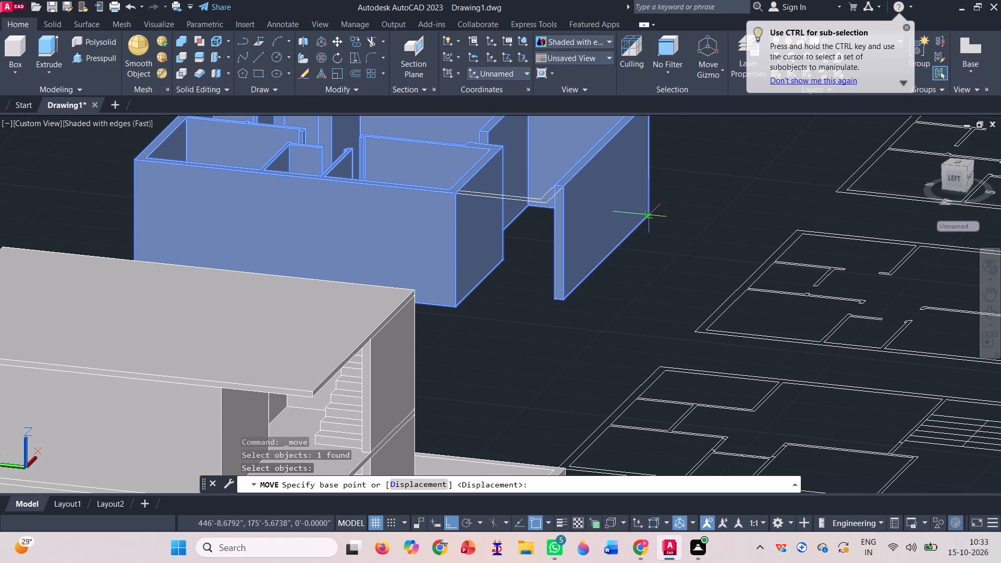
left_click(650, 215)
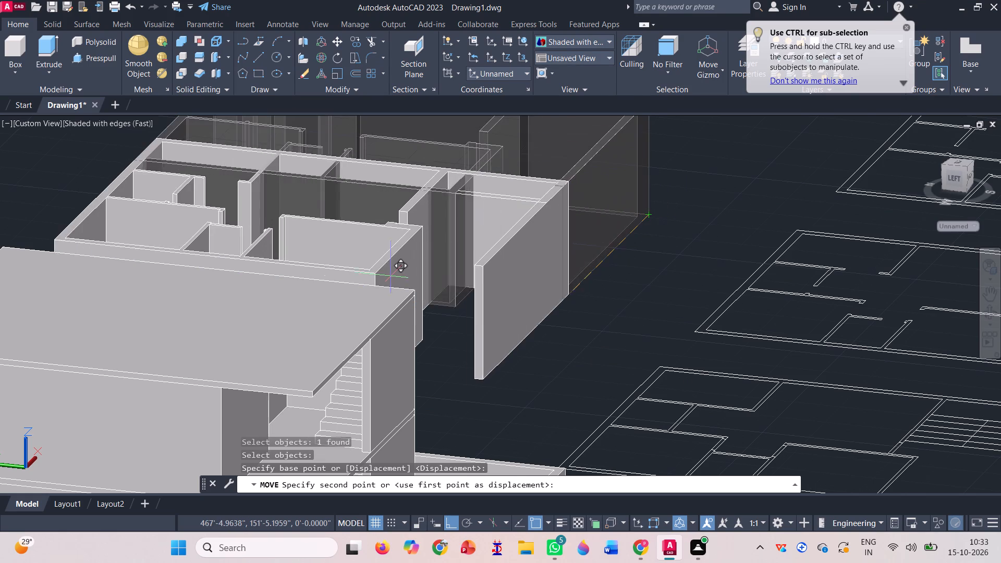
scroll(385, 283, "up", 3)
scroll(459, 305, "up", 2)
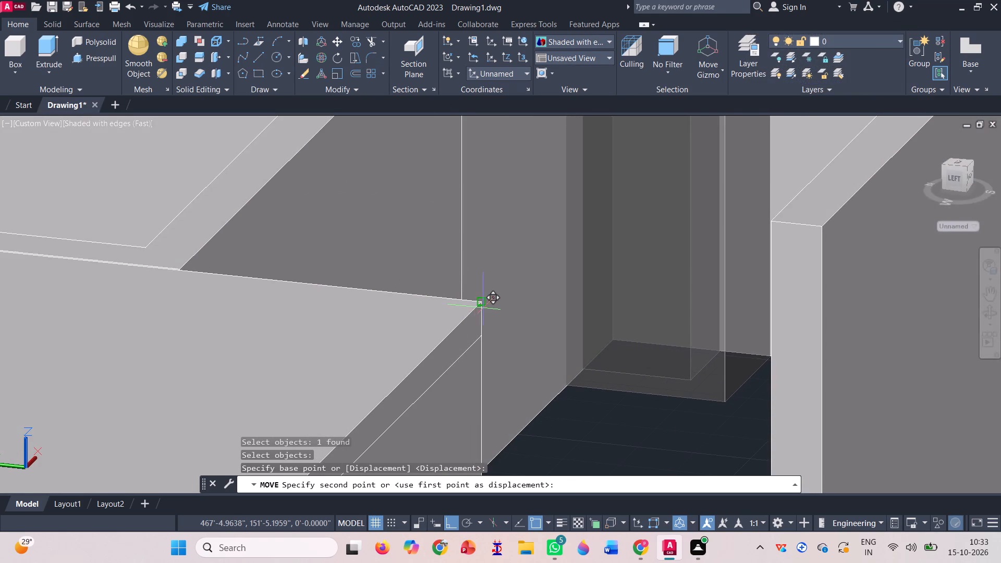
left_click(479, 300)
Examine the stacked third storey of walls and the remaining spare wall block from above.
scroll(472, 293, "down", 3)
scroll(555, 286, "down", 4)
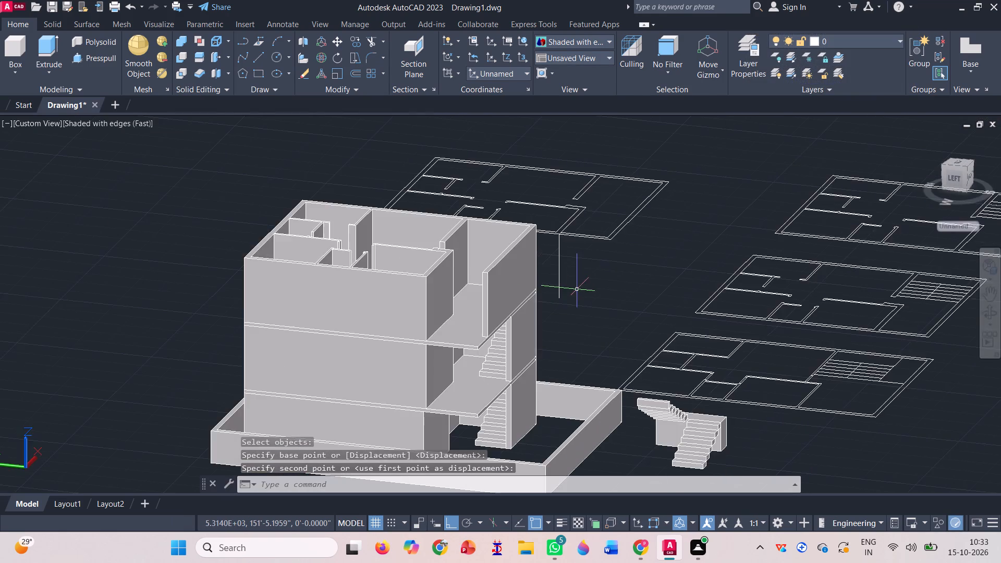
scroll(579, 289, "down", 1)
left_click(994, 313)
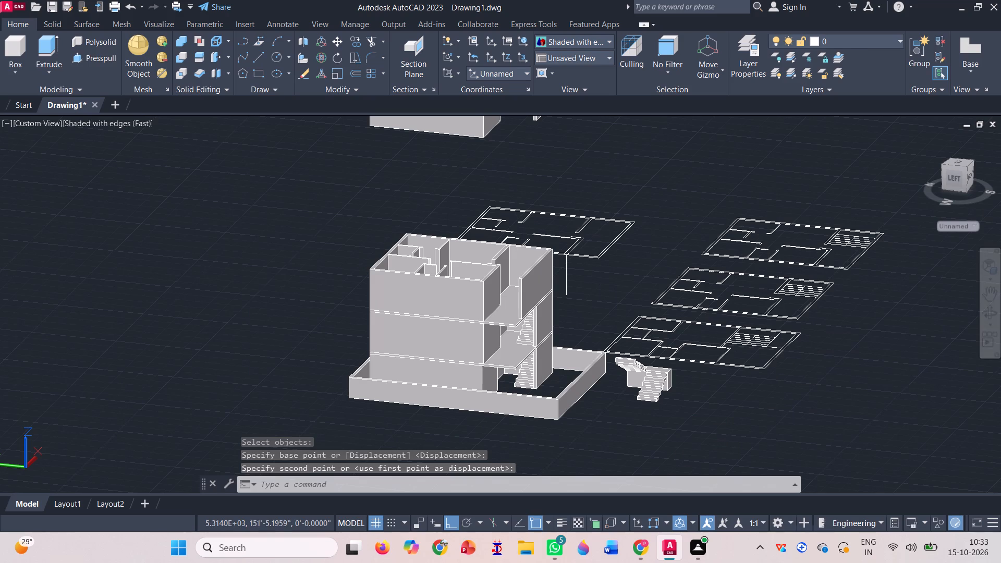
left_click_drag(755, 391, 778, 425)
scroll(554, 398, "up", 2)
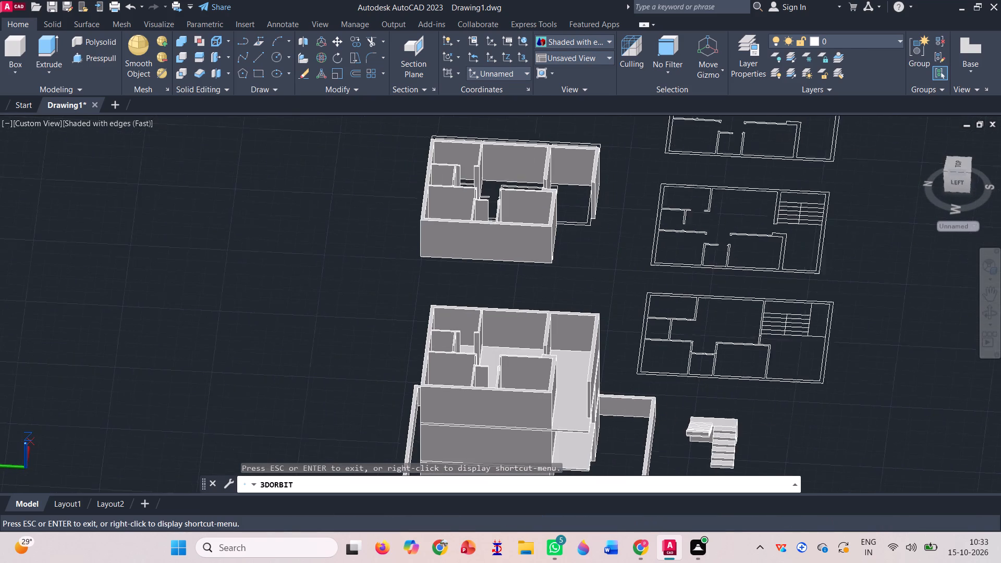